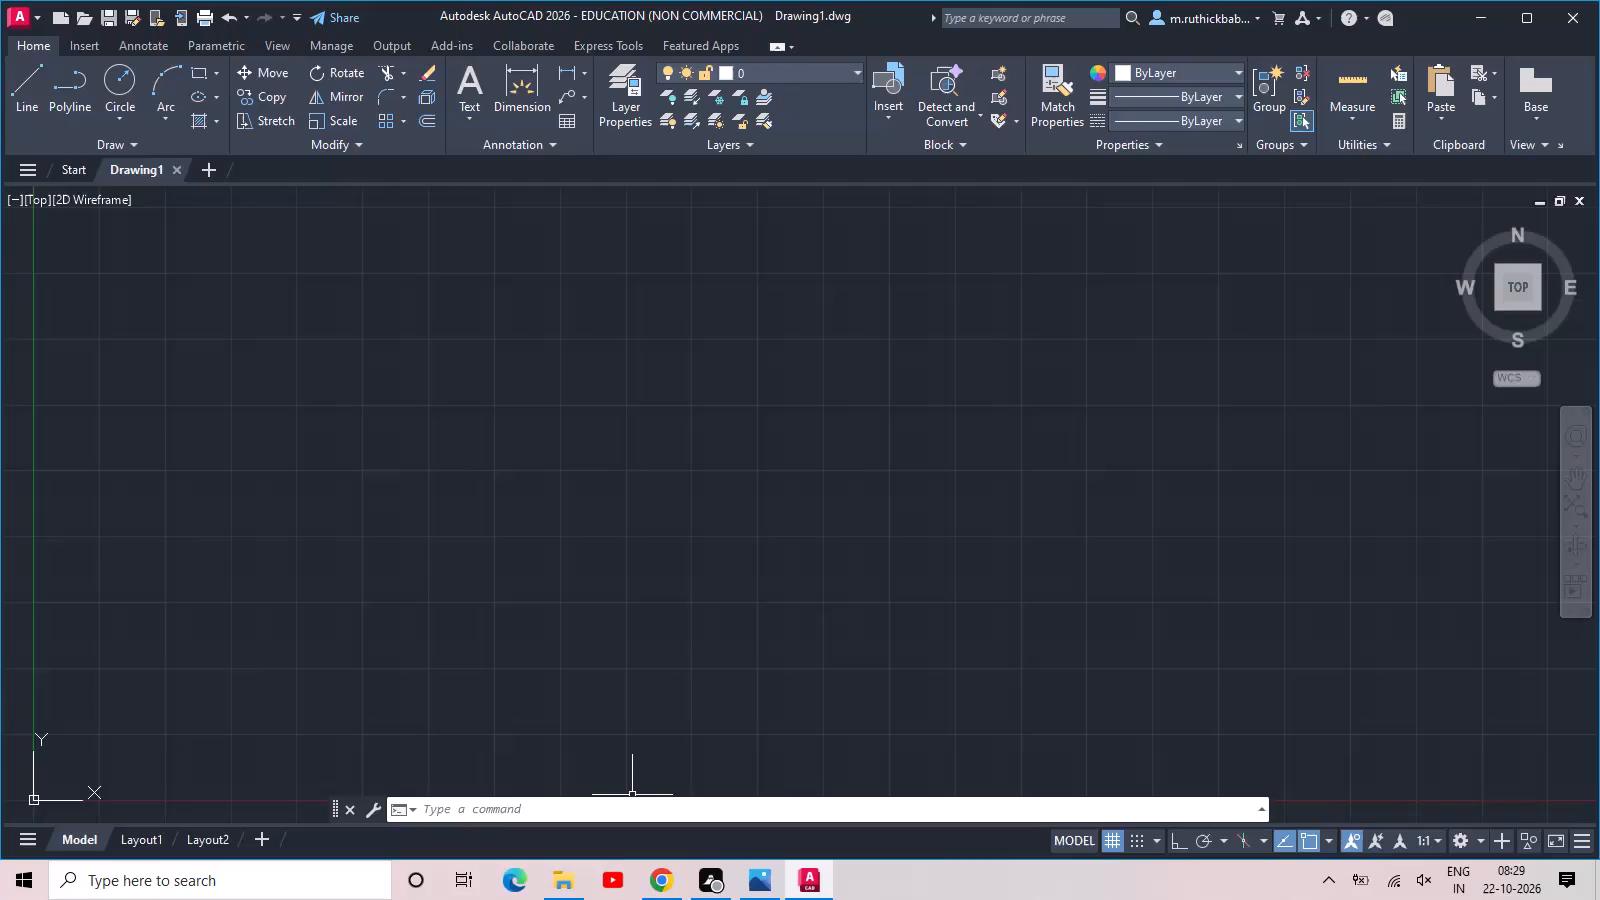
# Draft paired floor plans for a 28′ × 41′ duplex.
# Turn on command logging for the drawing with the LOGFILEON command.
pyautogui.click(627, 811)
pyautogui.write('lo')
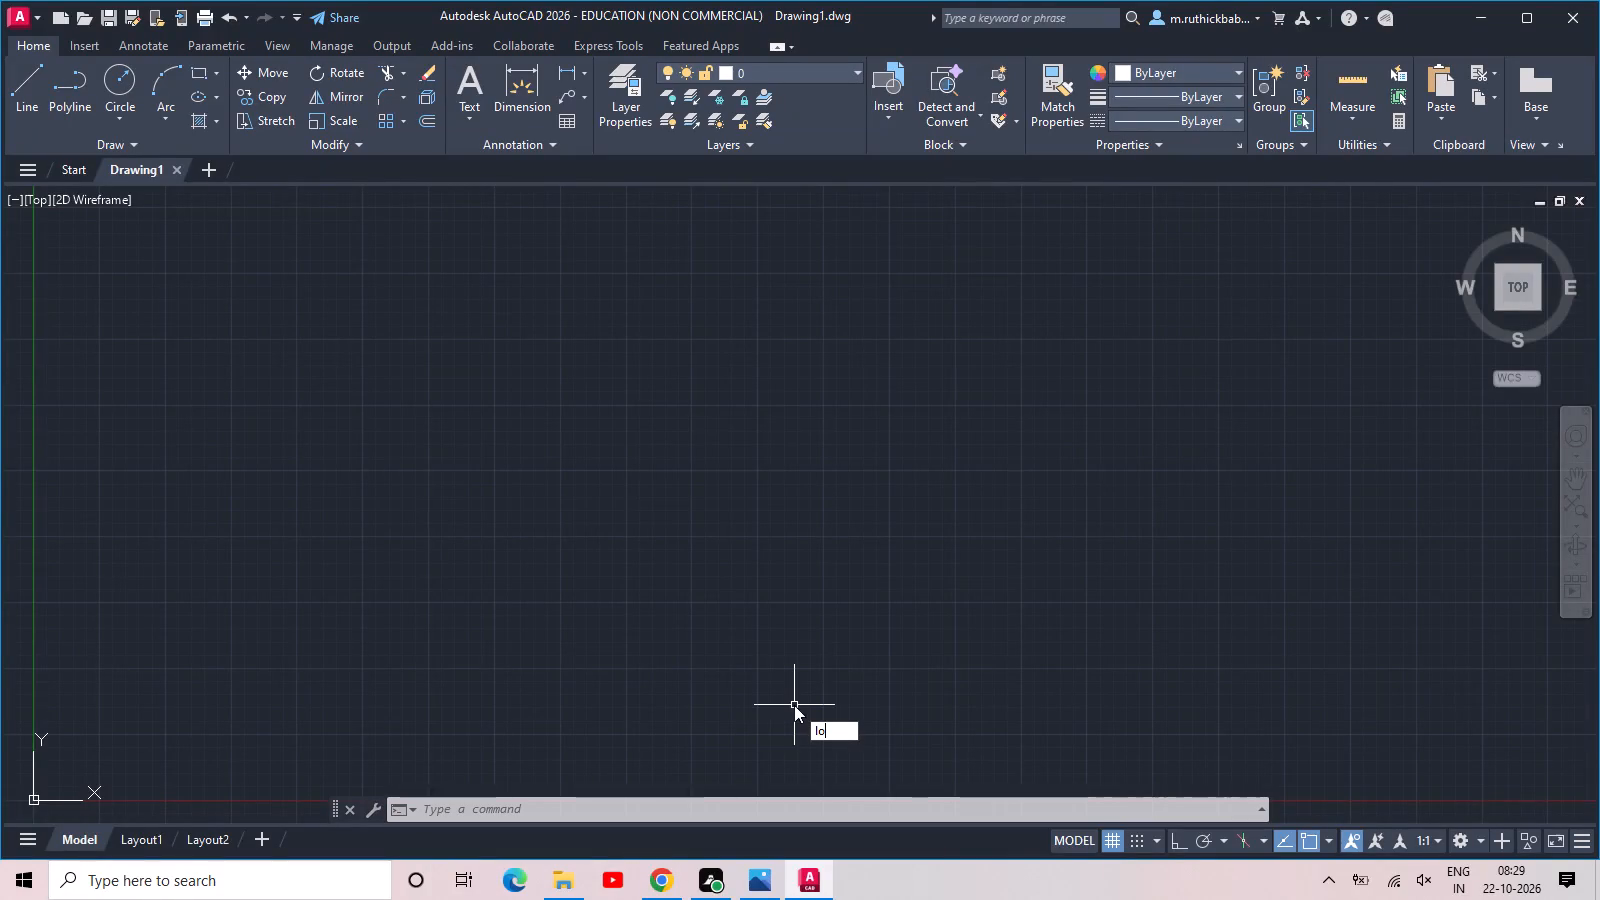
pyautogui.press('g')
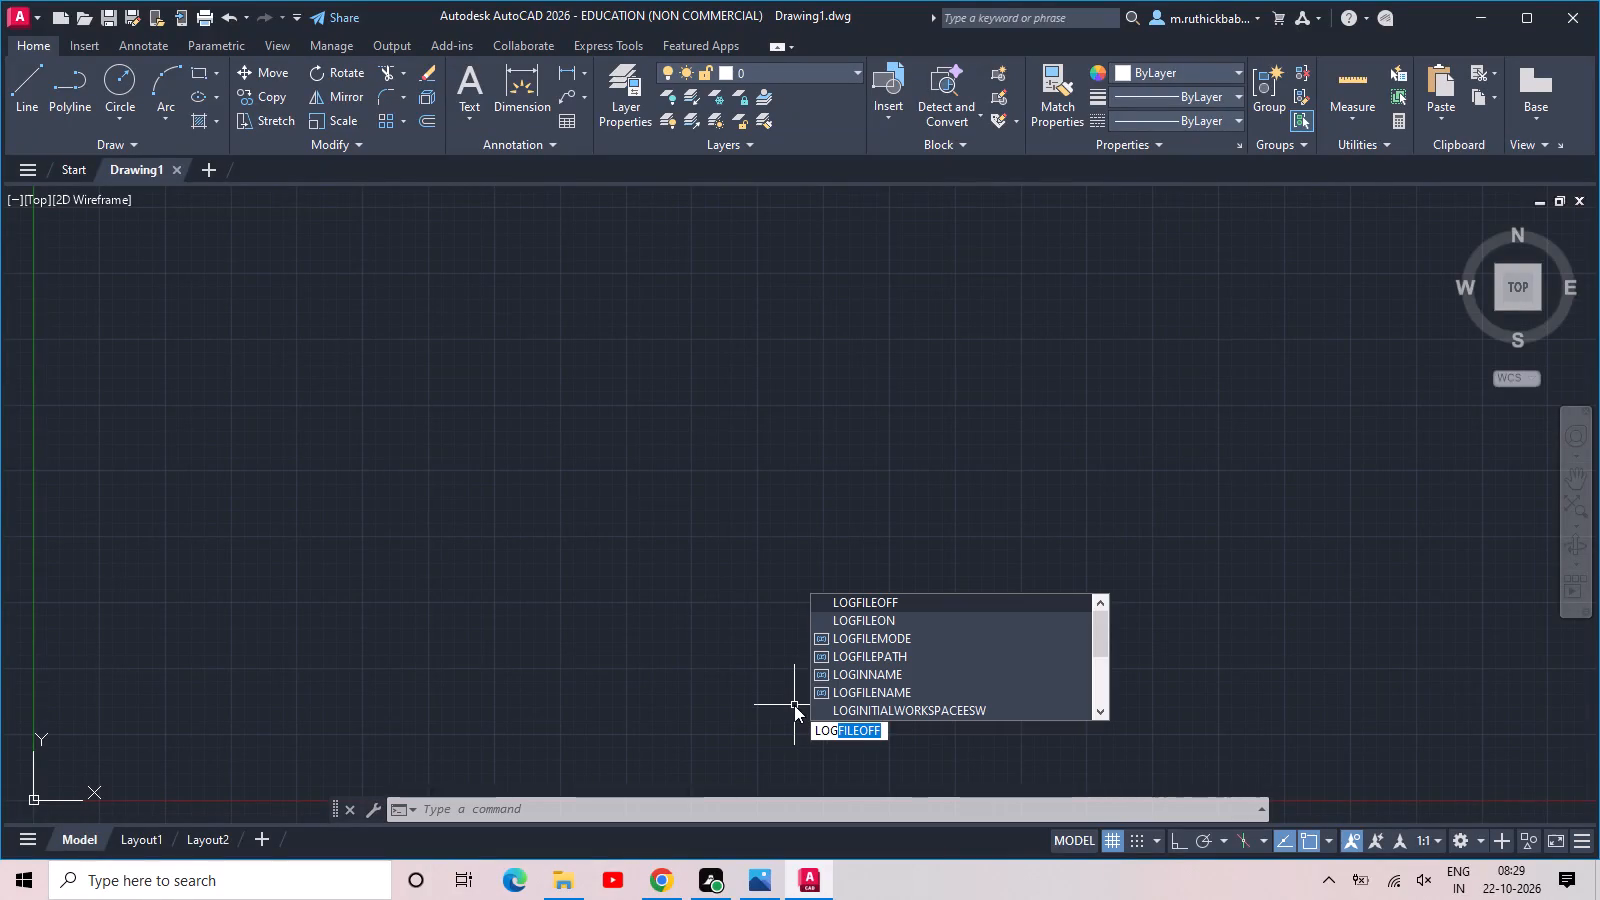
pyautogui.press('Down')
pyautogui.press('Return')
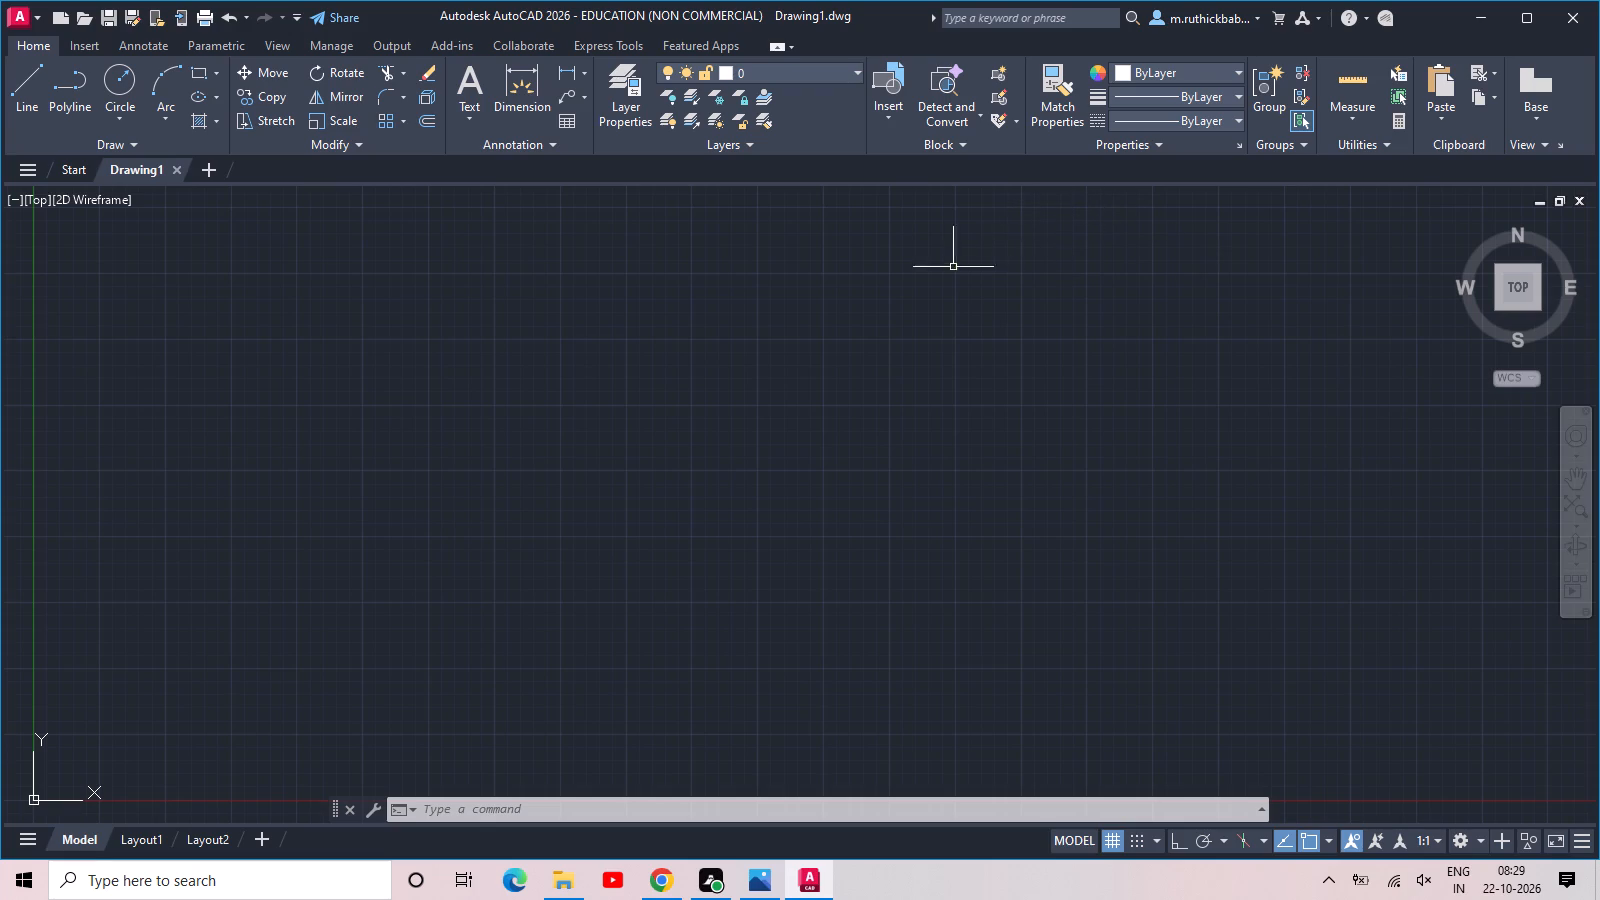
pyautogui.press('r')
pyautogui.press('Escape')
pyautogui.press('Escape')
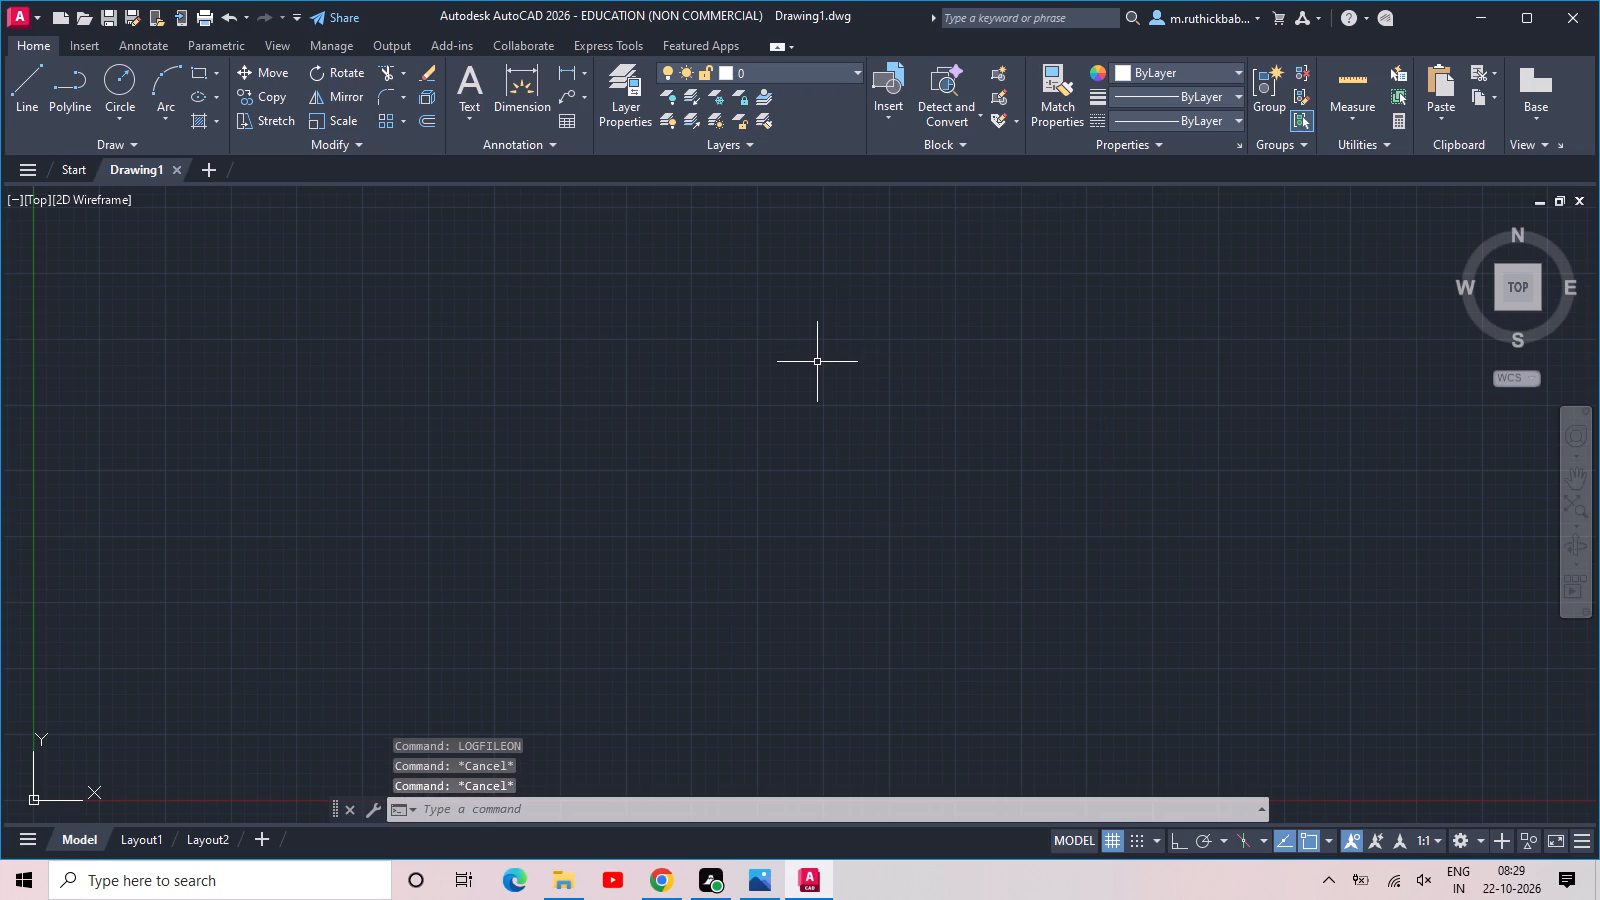
# Configure the drawing units to Engineering length type with a precision of 0'-0".
pyautogui.write('un')
pyautogui.press('Return')
pyautogui.click(752, 296)
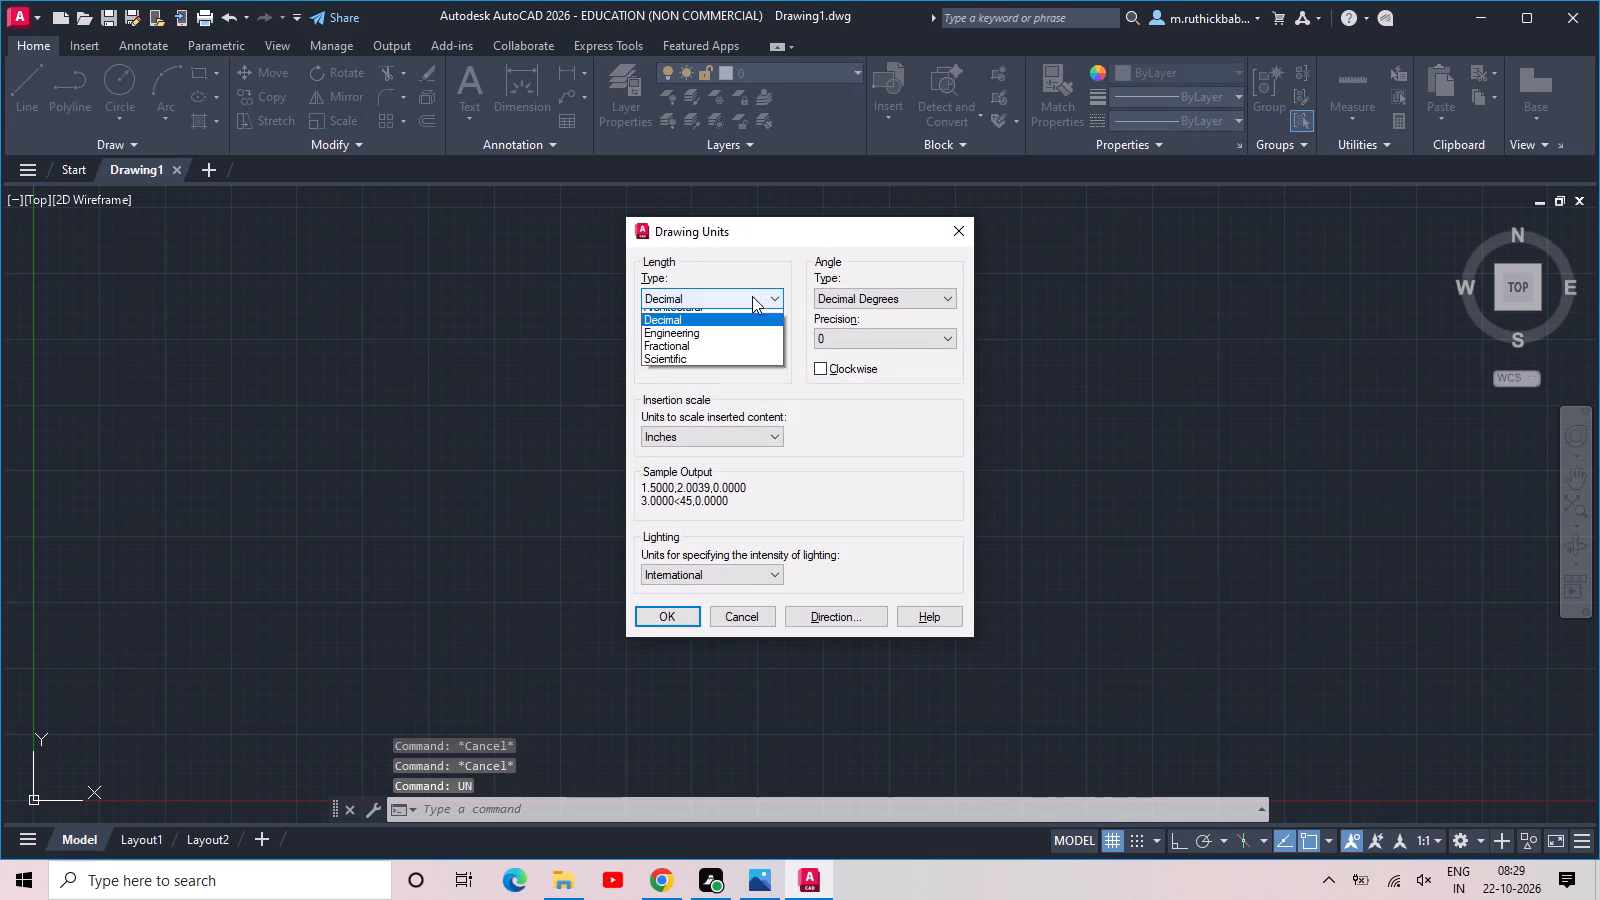
pyautogui.click(694, 345)
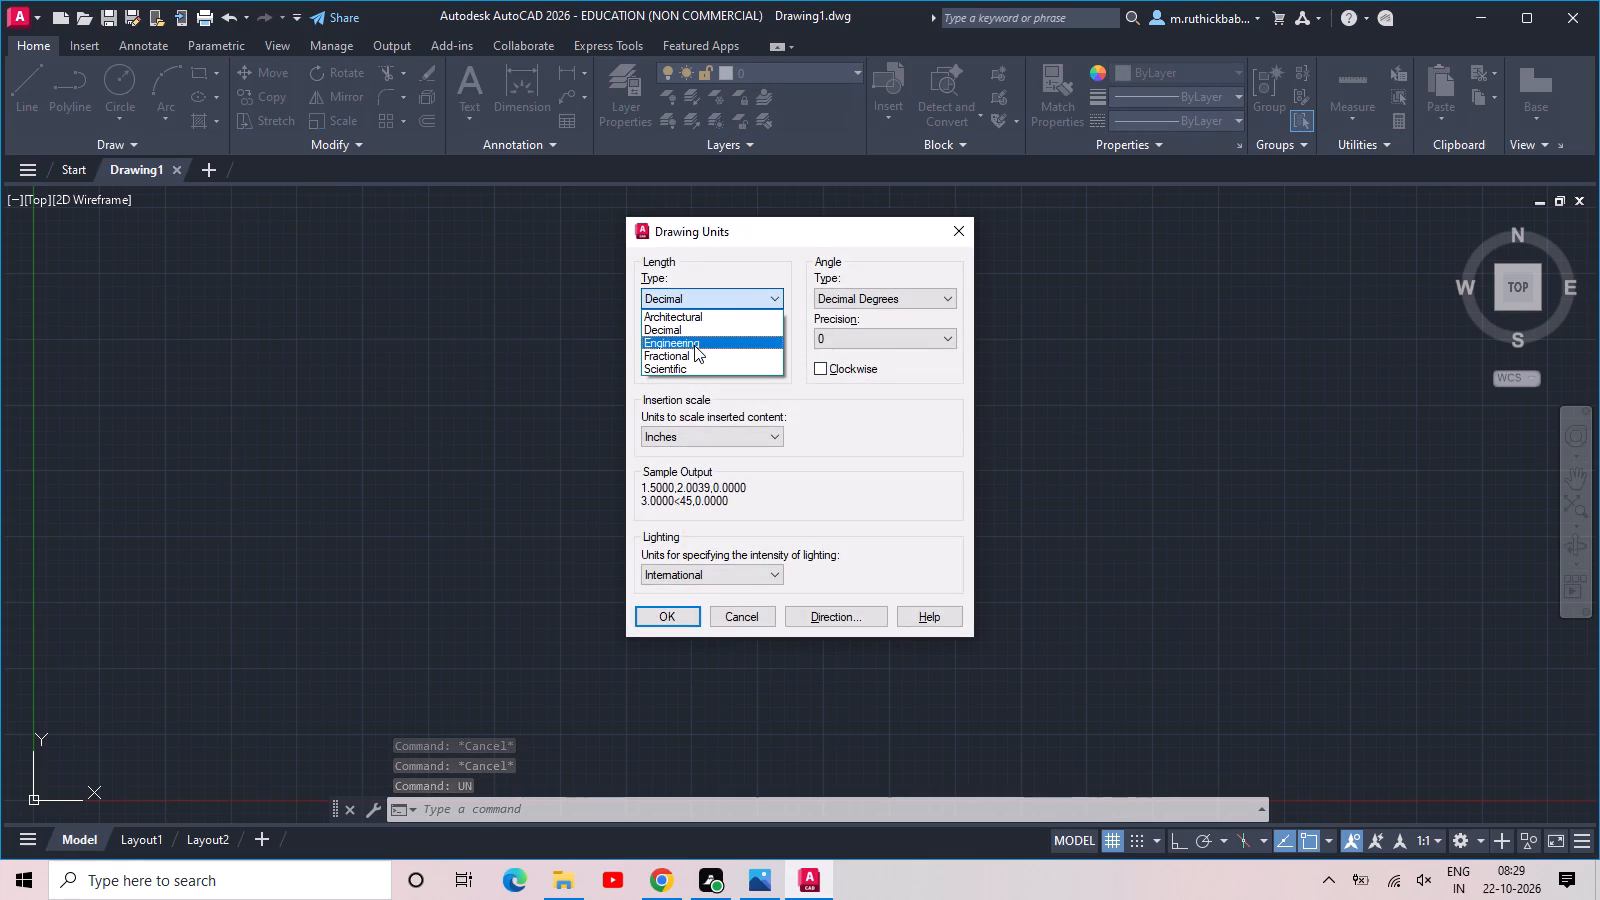
pyautogui.click(719, 326)
pyautogui.click(716, 338)
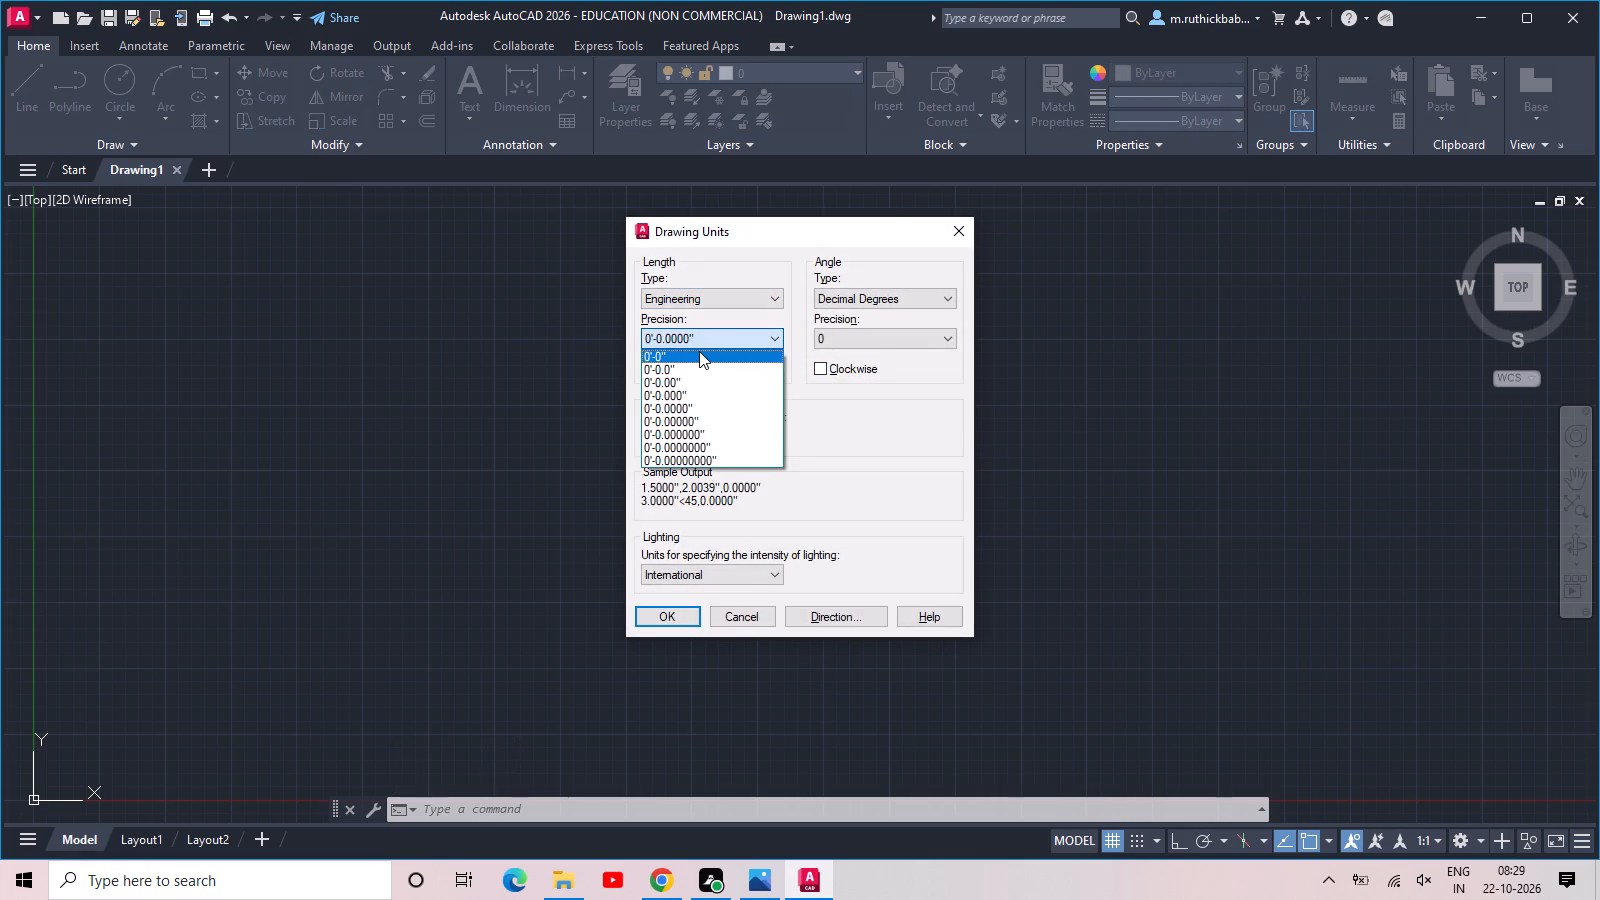
pyautogui.click(699, 351)
pyautogui.click(673, 625)
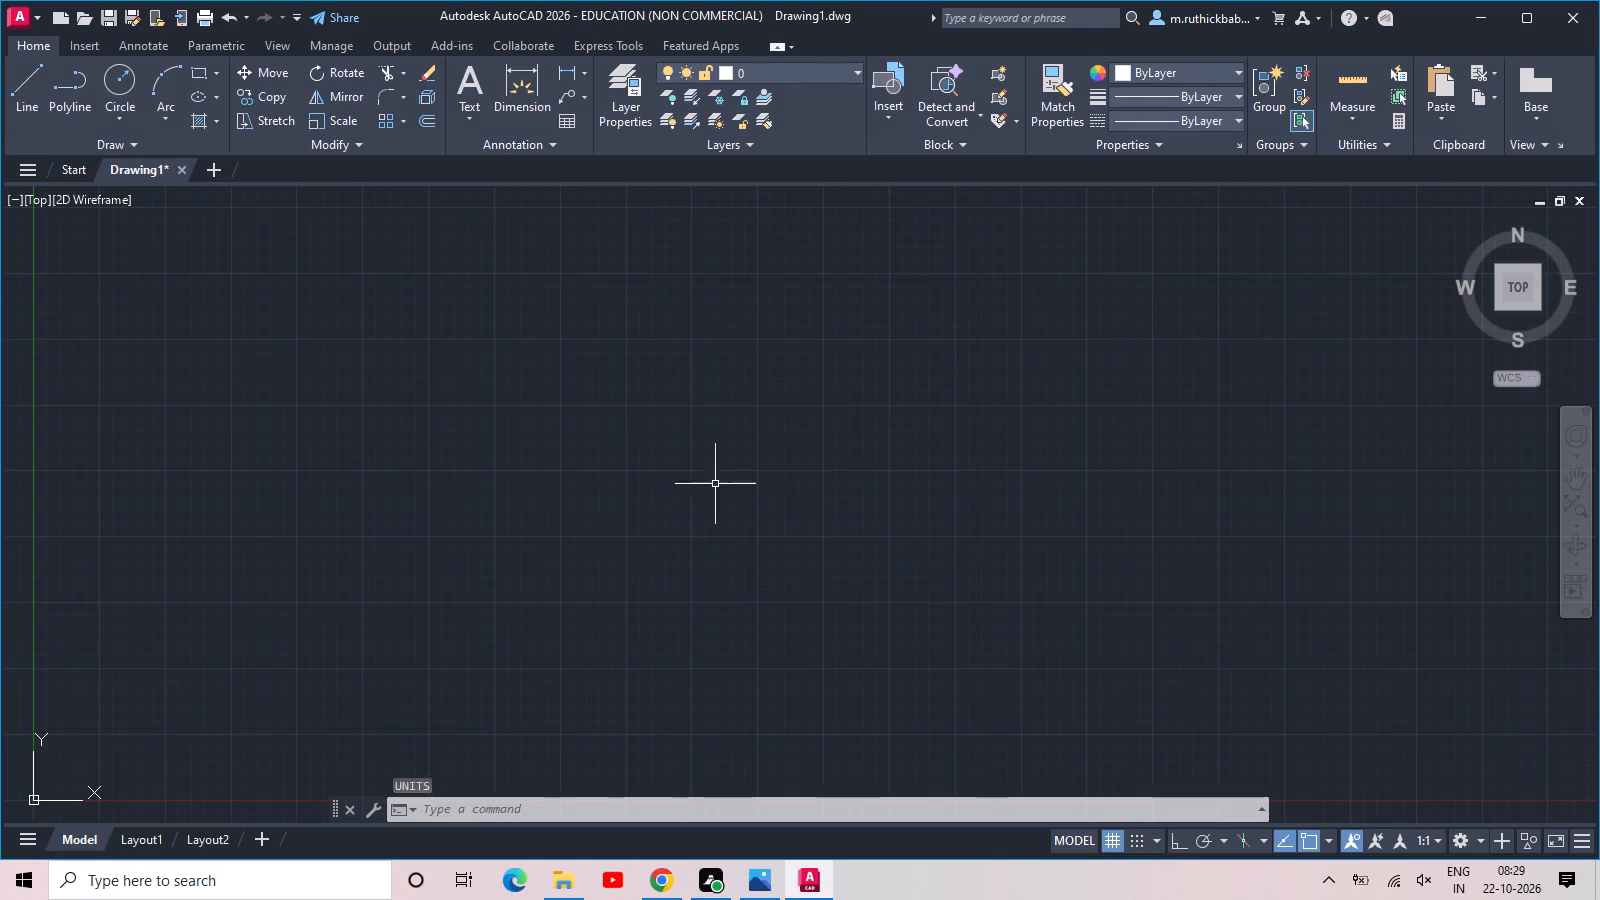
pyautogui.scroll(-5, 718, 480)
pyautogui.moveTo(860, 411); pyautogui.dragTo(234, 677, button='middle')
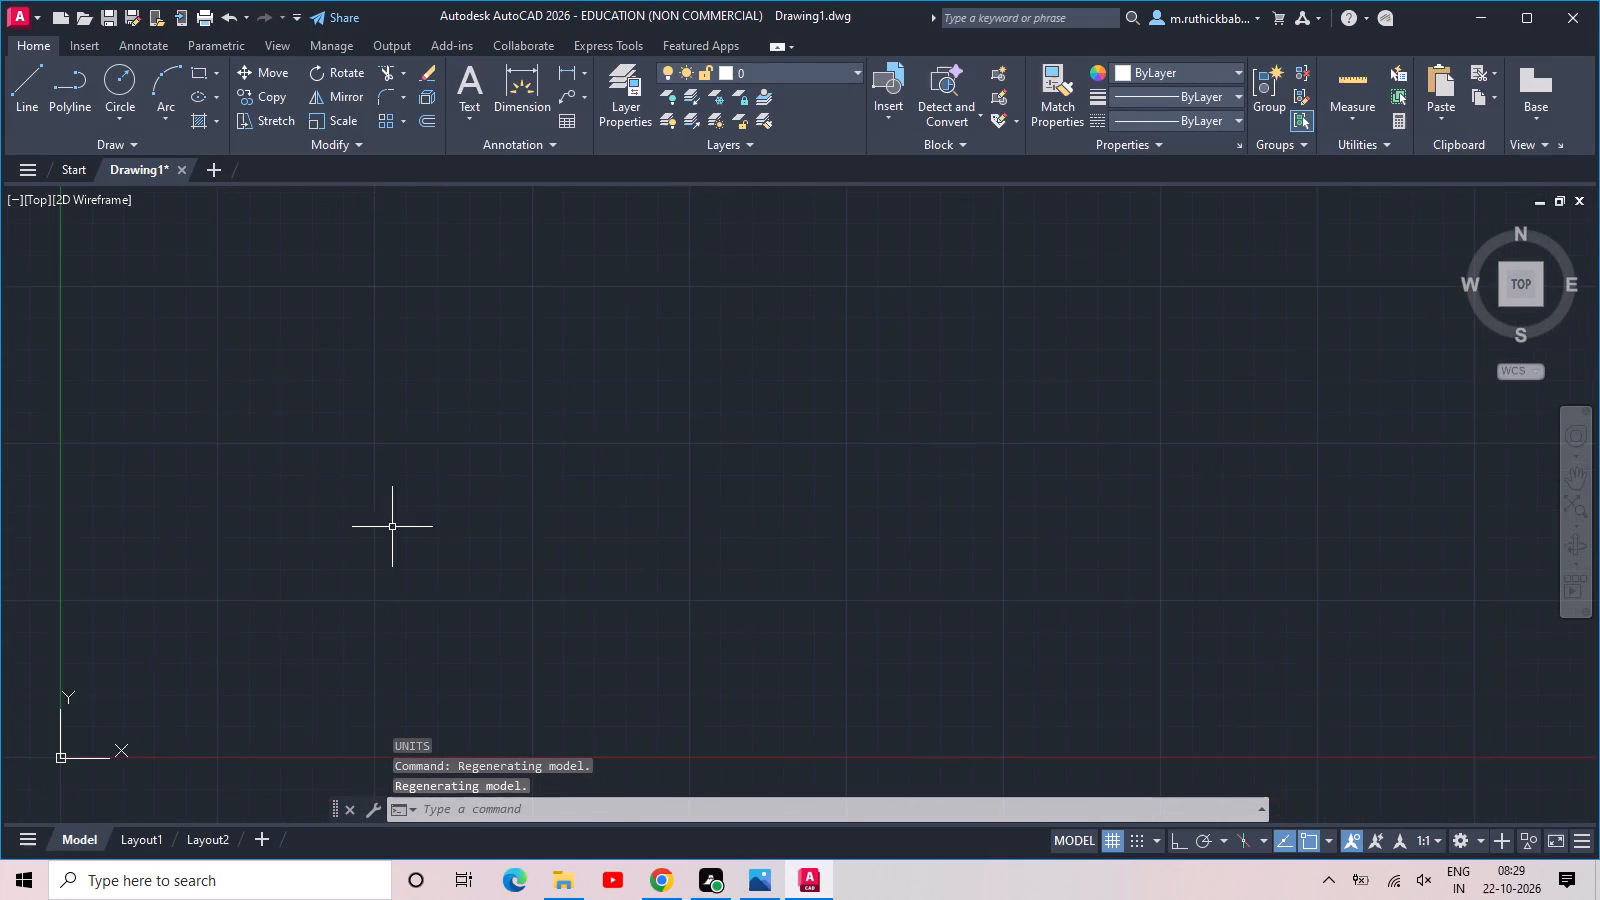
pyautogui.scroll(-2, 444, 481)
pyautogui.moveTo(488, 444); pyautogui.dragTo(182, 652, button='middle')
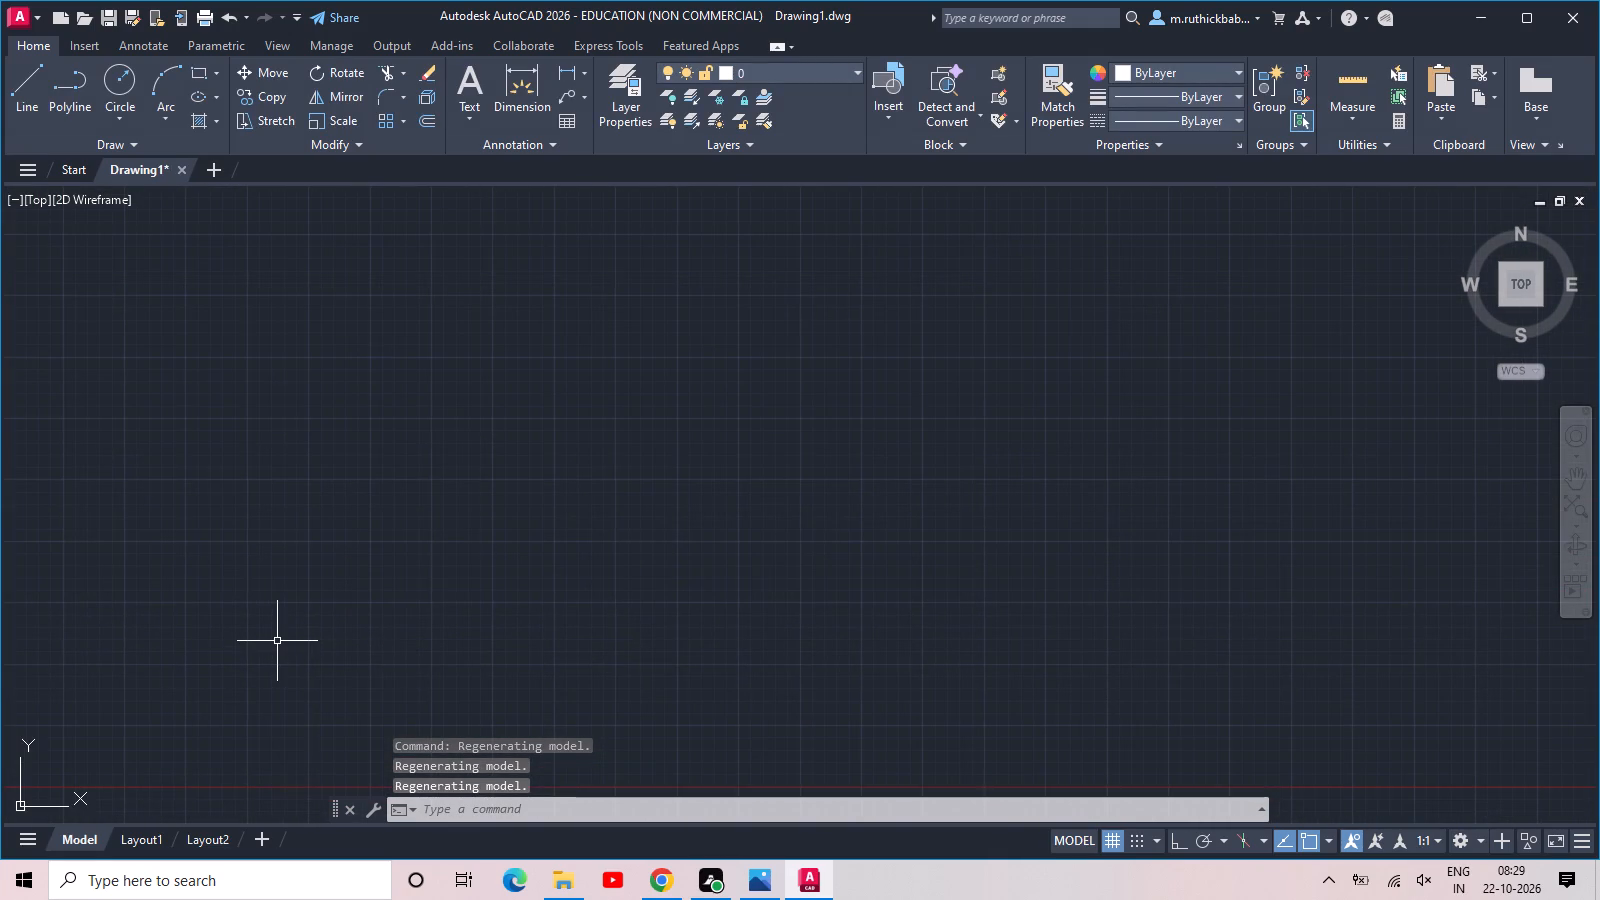
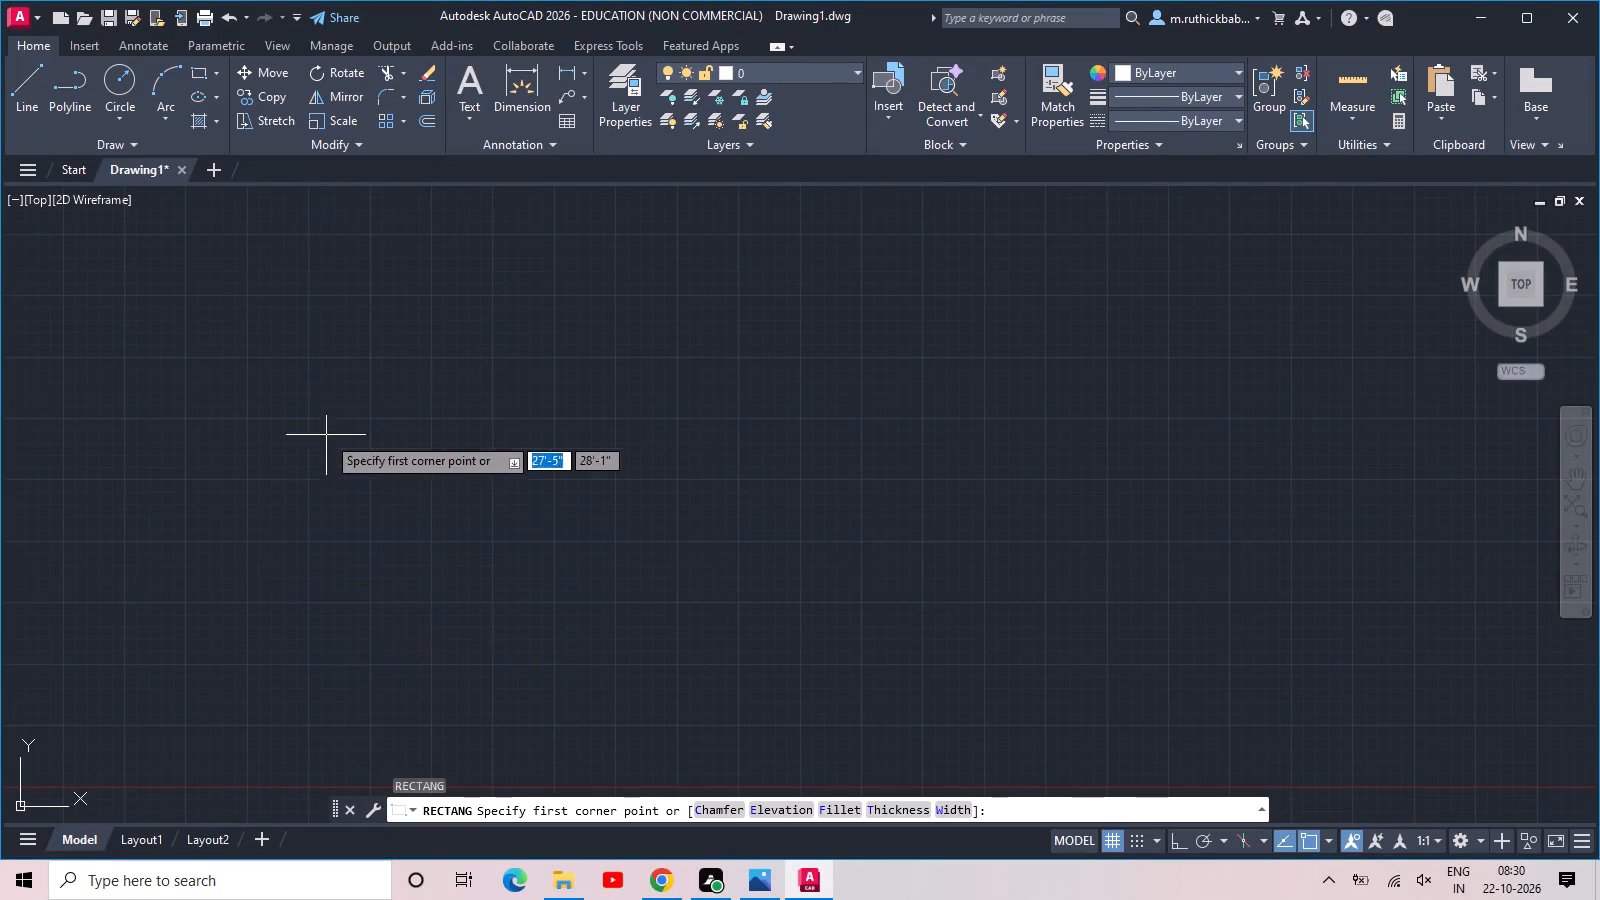
# Draw a rectangle in the empty drawing area, 28' wide, entering 38 for its height.
pyautogui.click(344, 275)
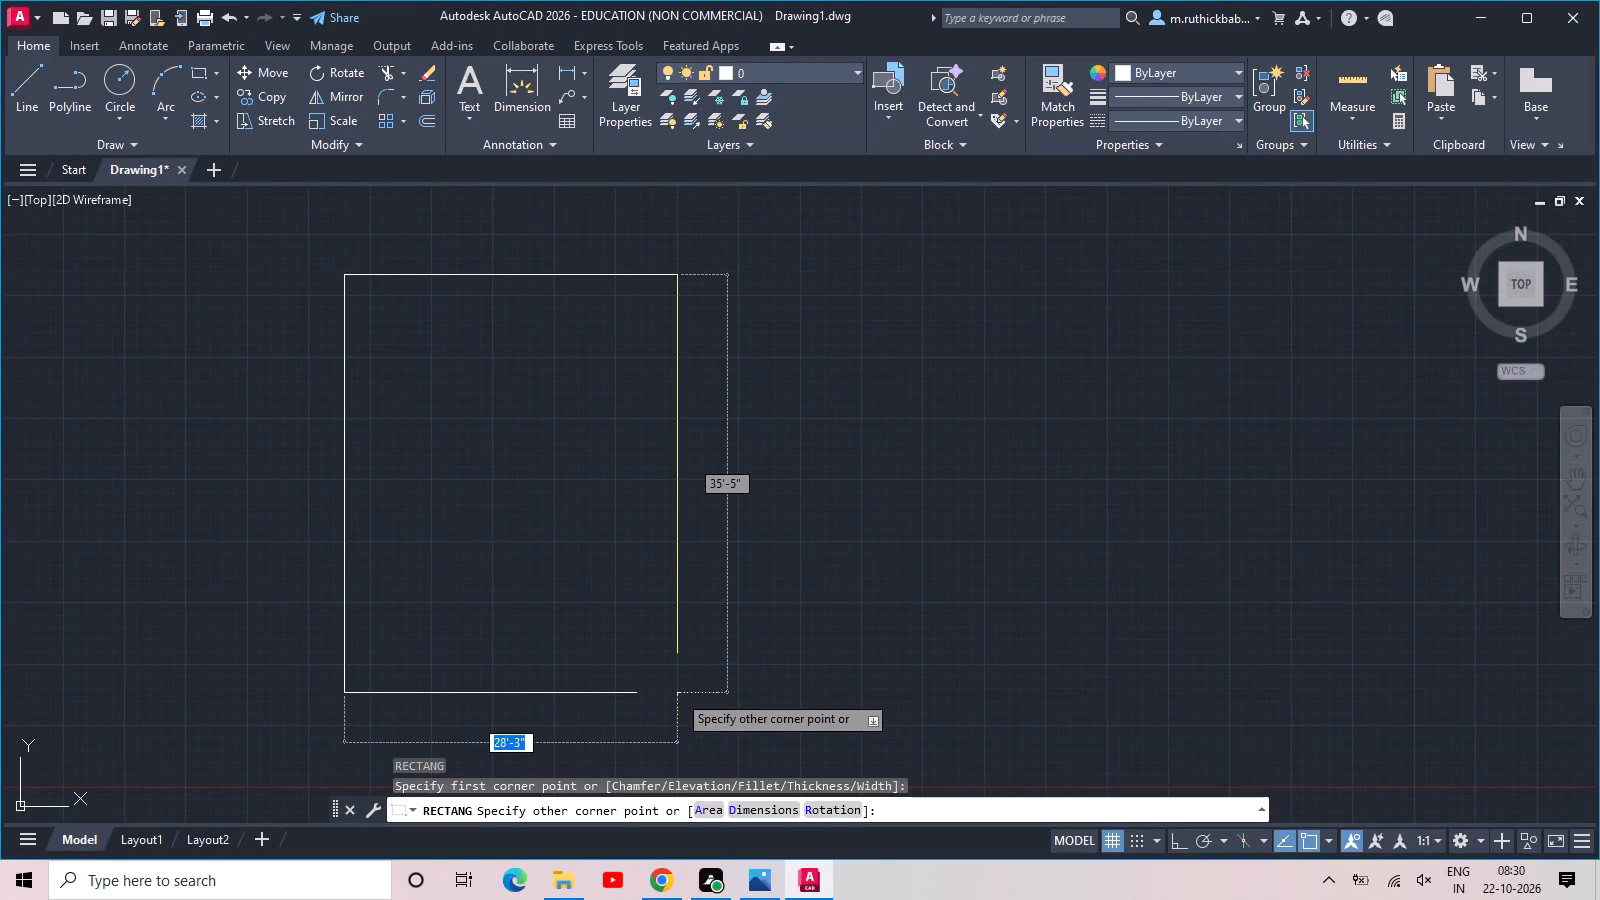
pyautogui.press('2')
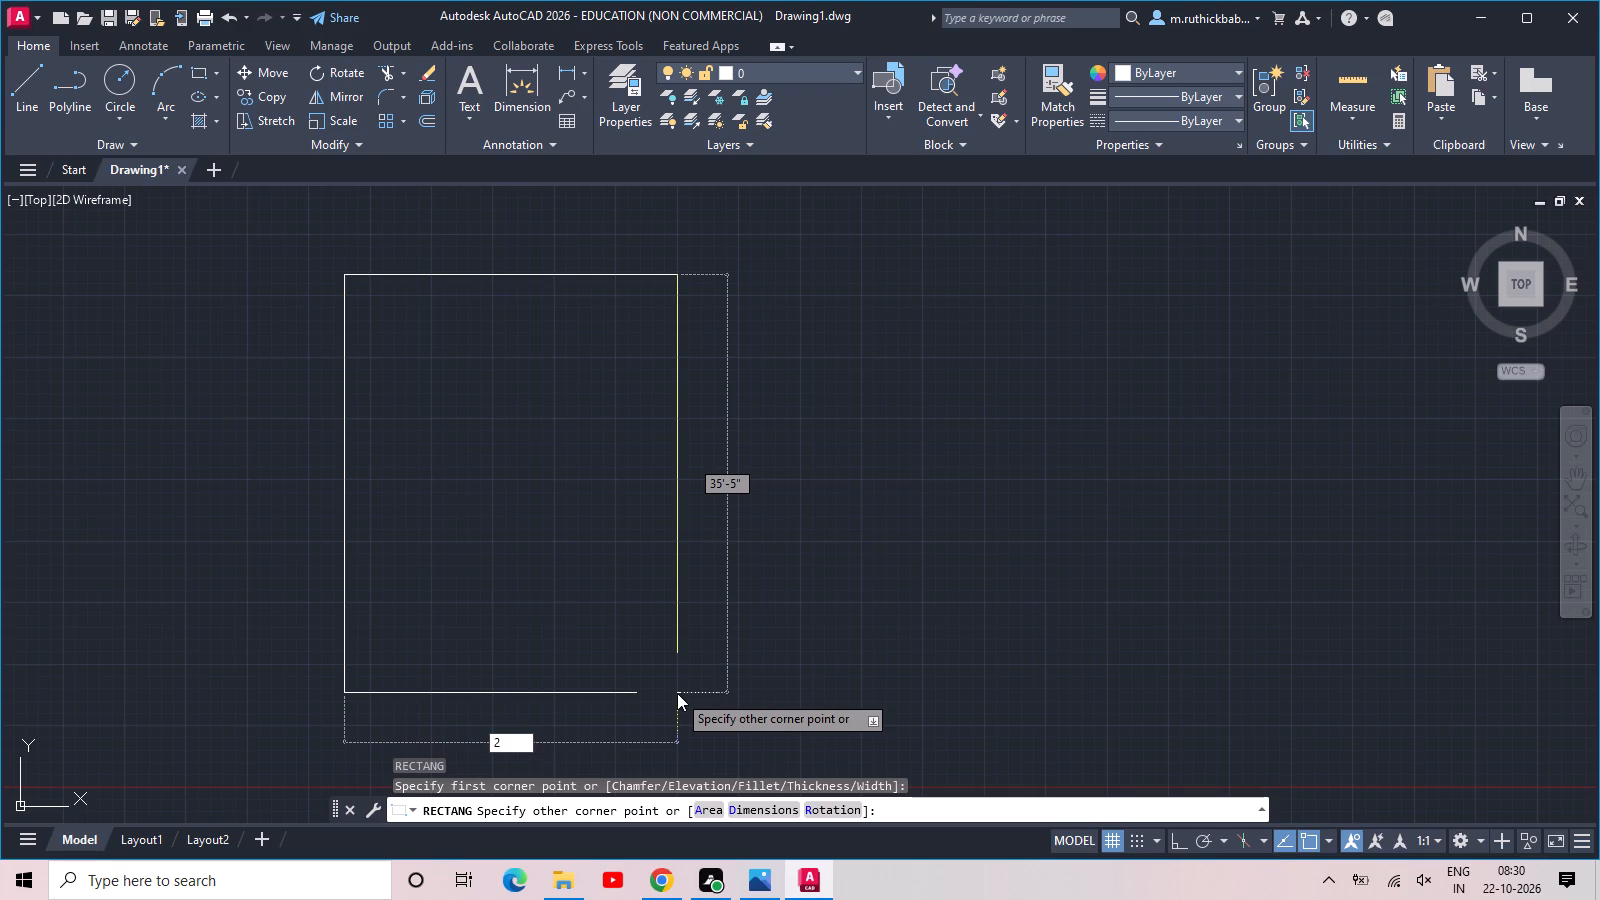
pyautogui.press('8')
pyautogui.press("'")
pyautogui.press('Tab')
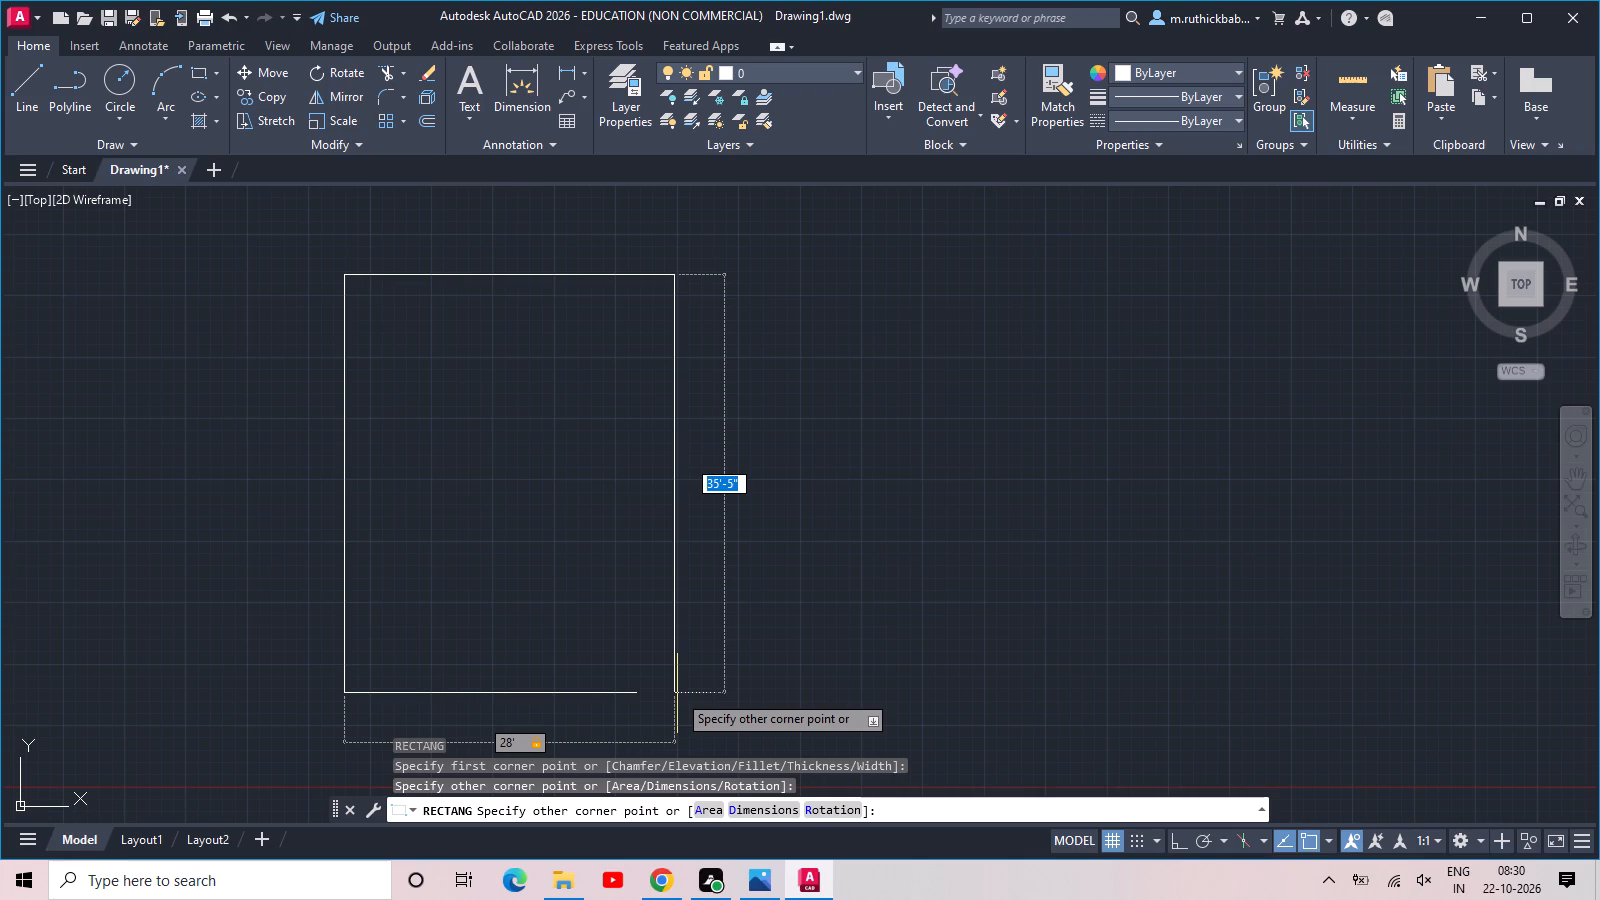
pyautogui.write('38')
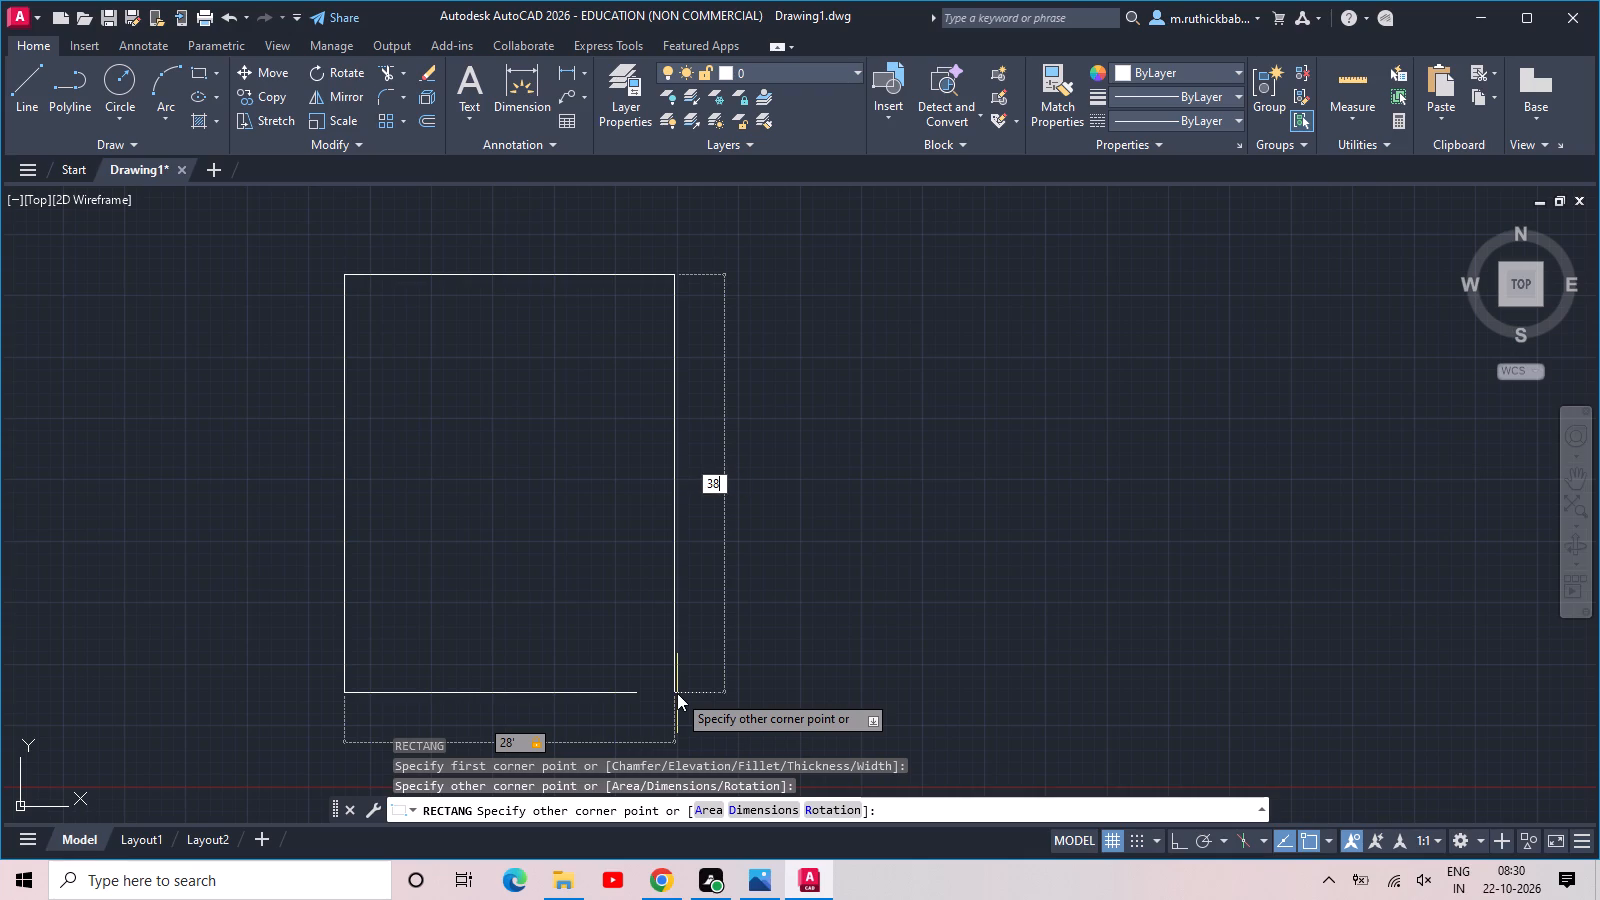
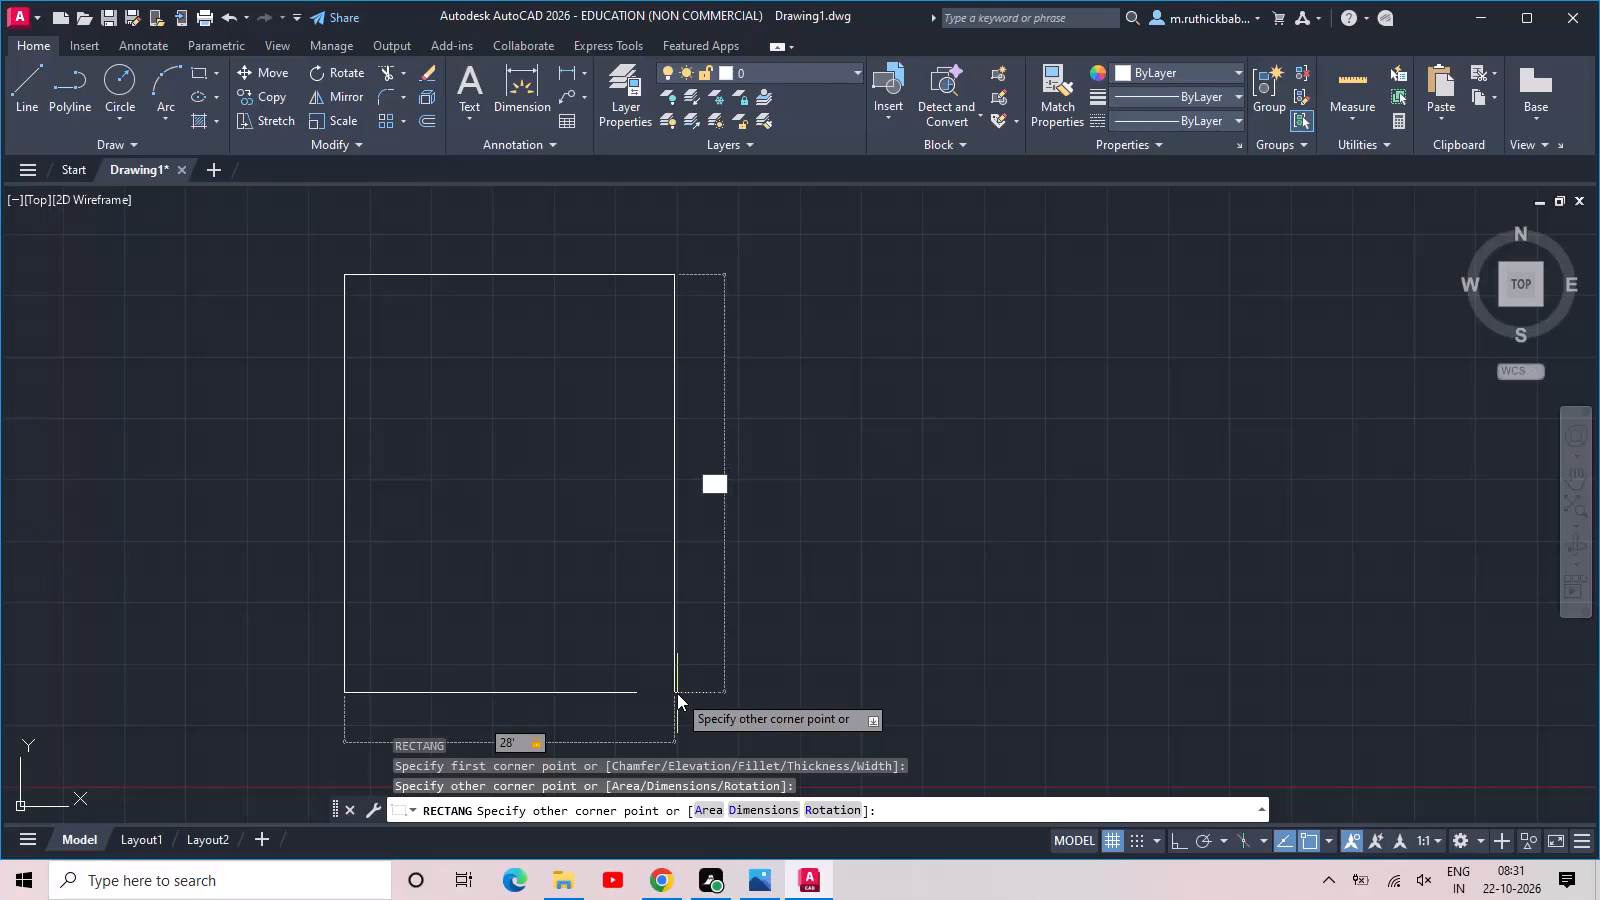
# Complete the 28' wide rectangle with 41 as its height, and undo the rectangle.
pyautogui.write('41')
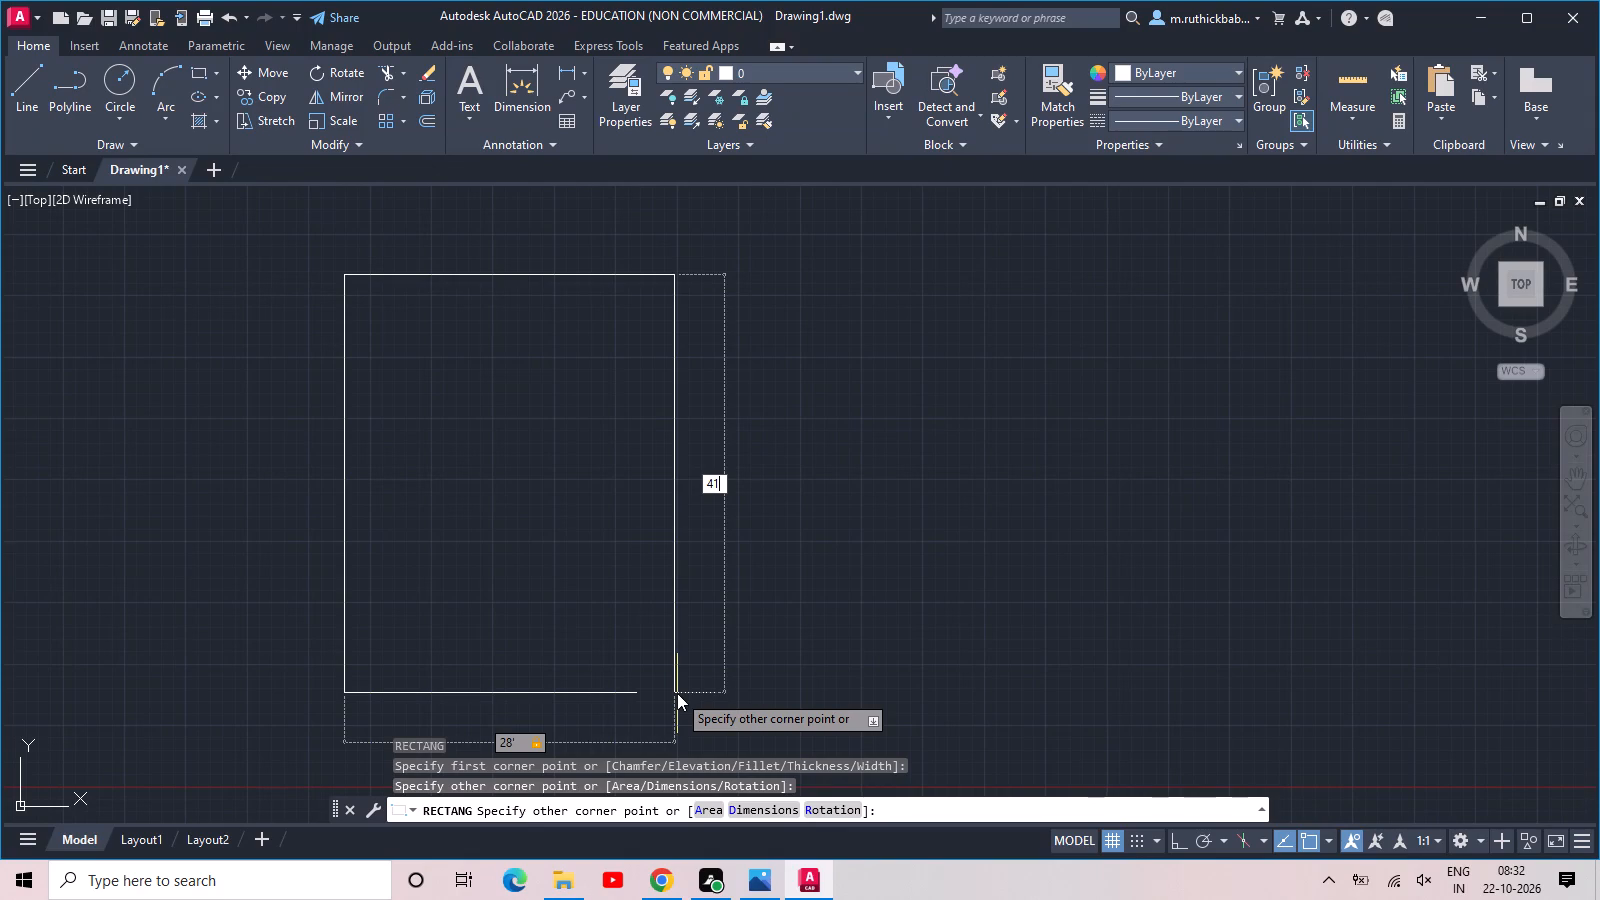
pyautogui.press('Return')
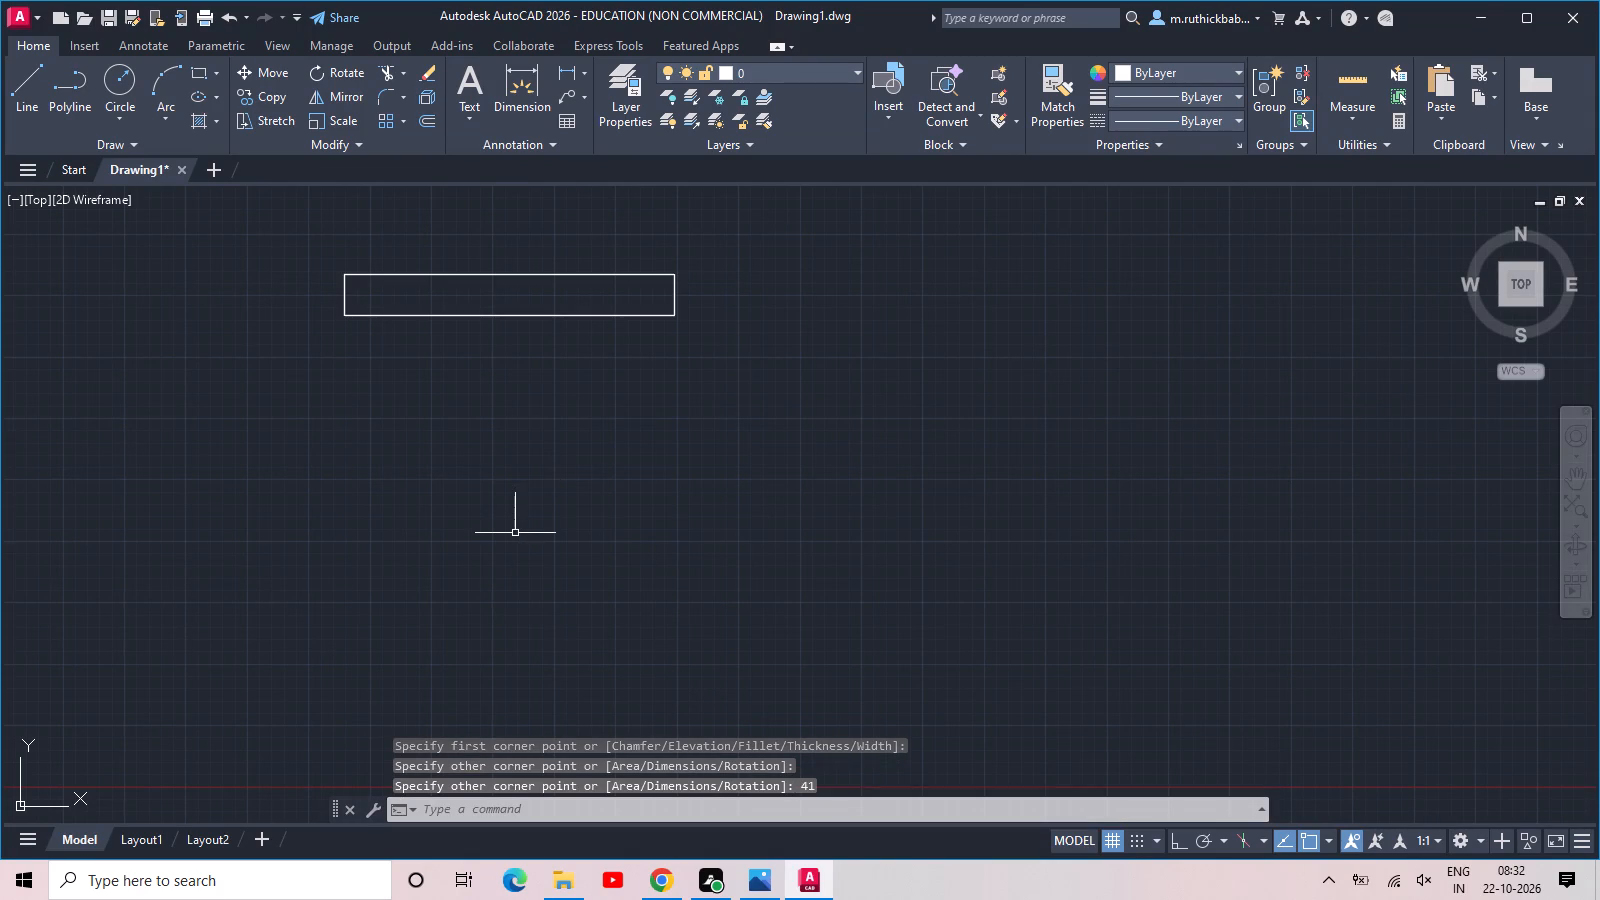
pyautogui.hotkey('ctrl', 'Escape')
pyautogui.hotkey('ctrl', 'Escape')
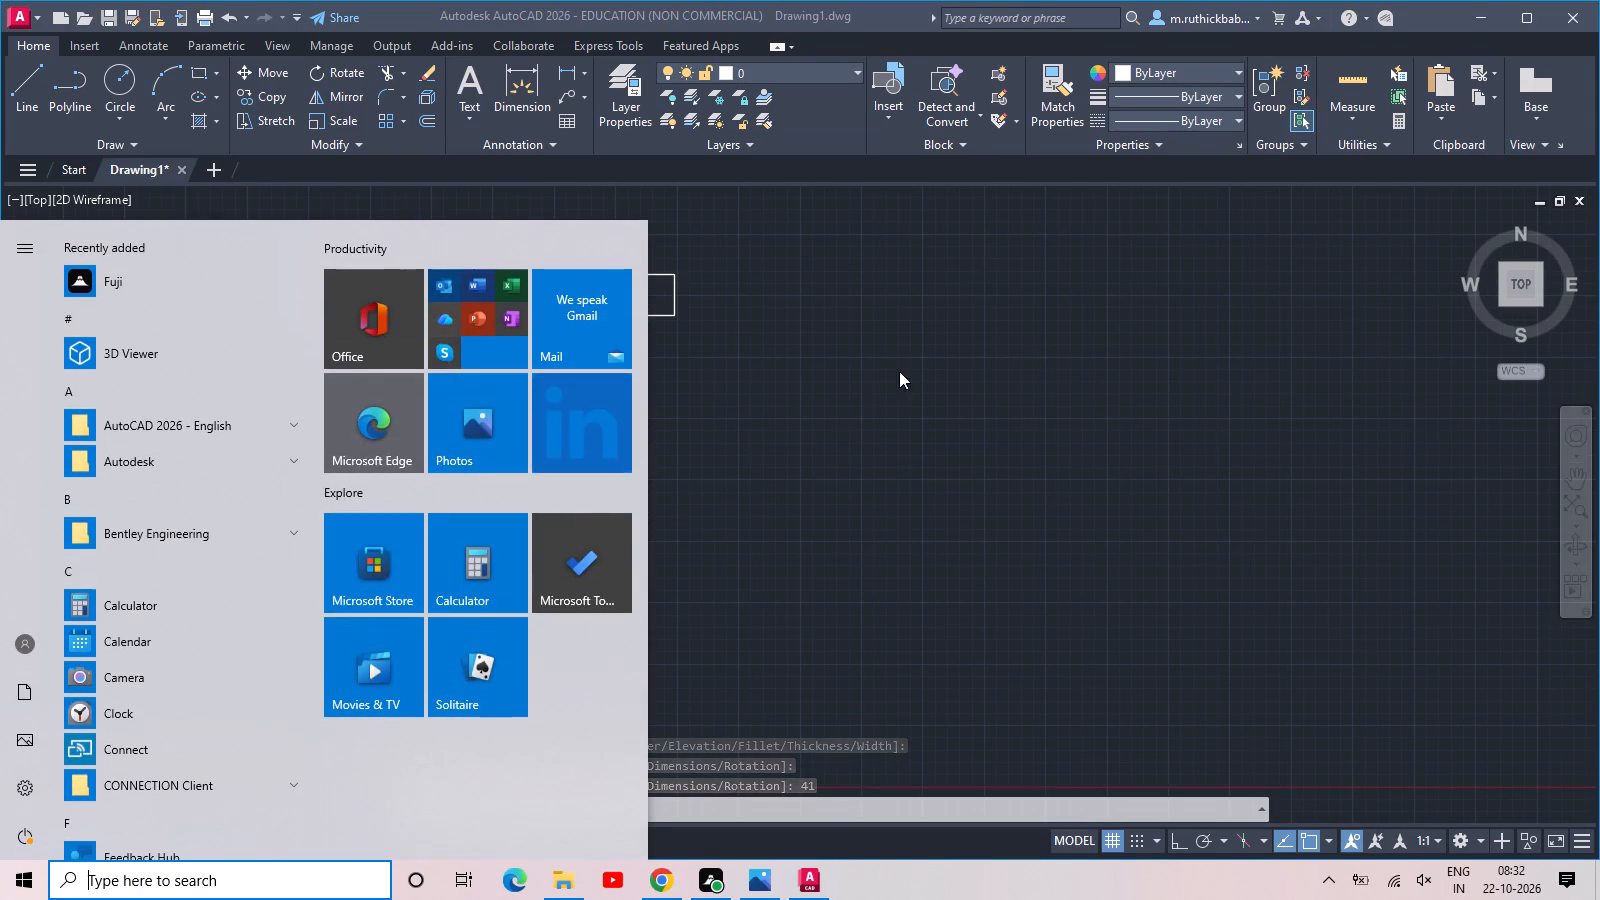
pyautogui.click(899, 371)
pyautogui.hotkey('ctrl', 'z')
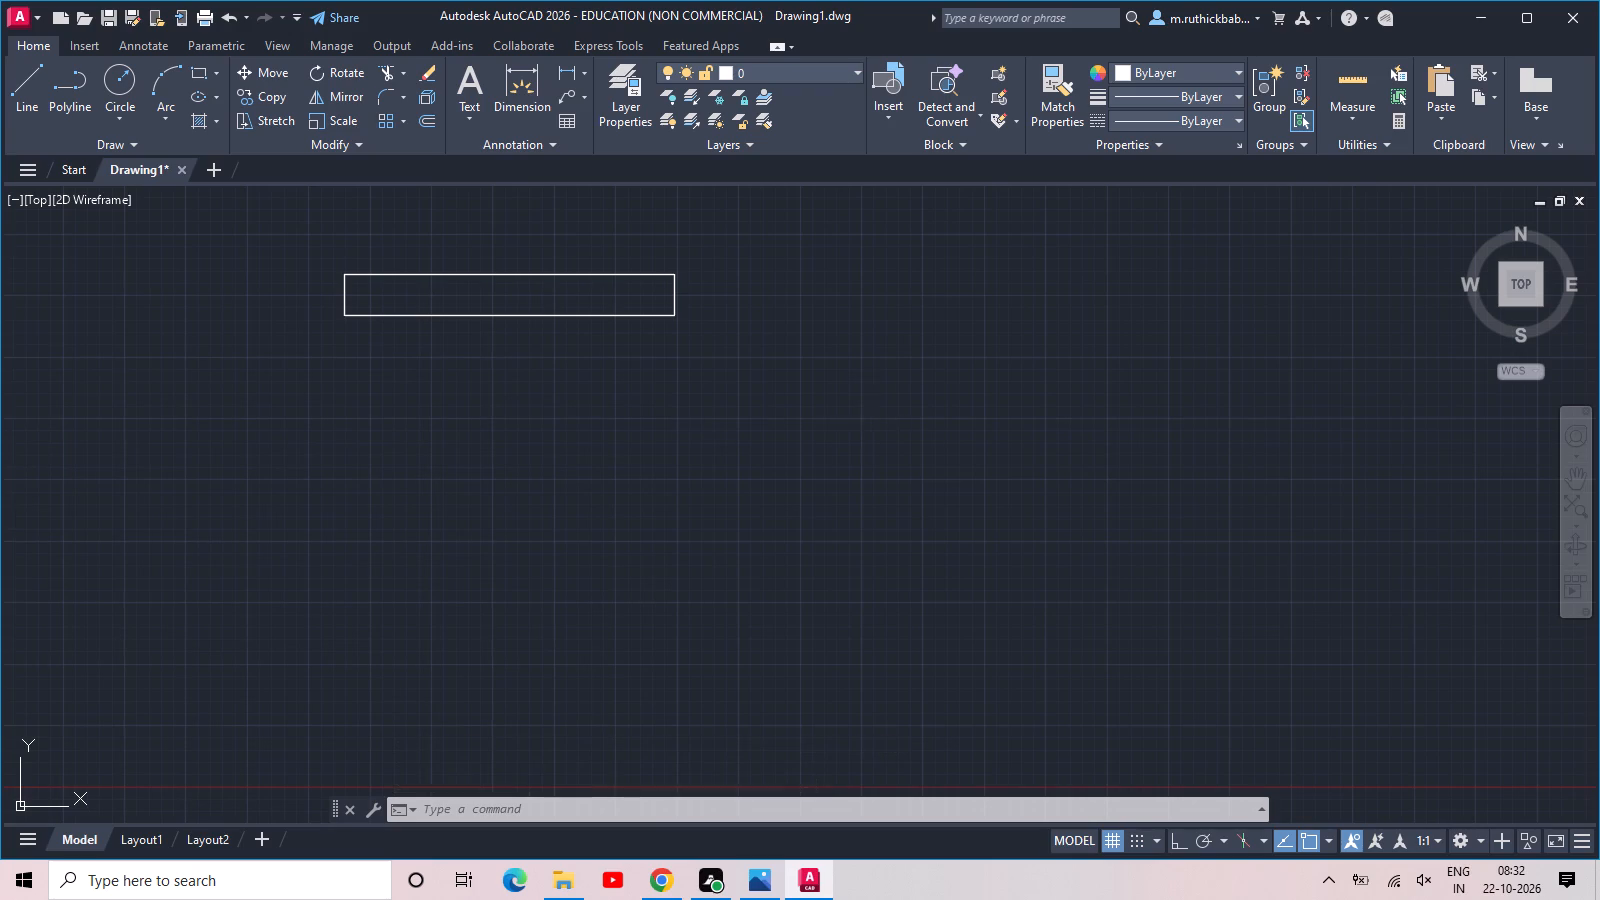
# Draw a rectangle 28' wide and 41' high in the empty drawing area.
pyautogui.write('rec')
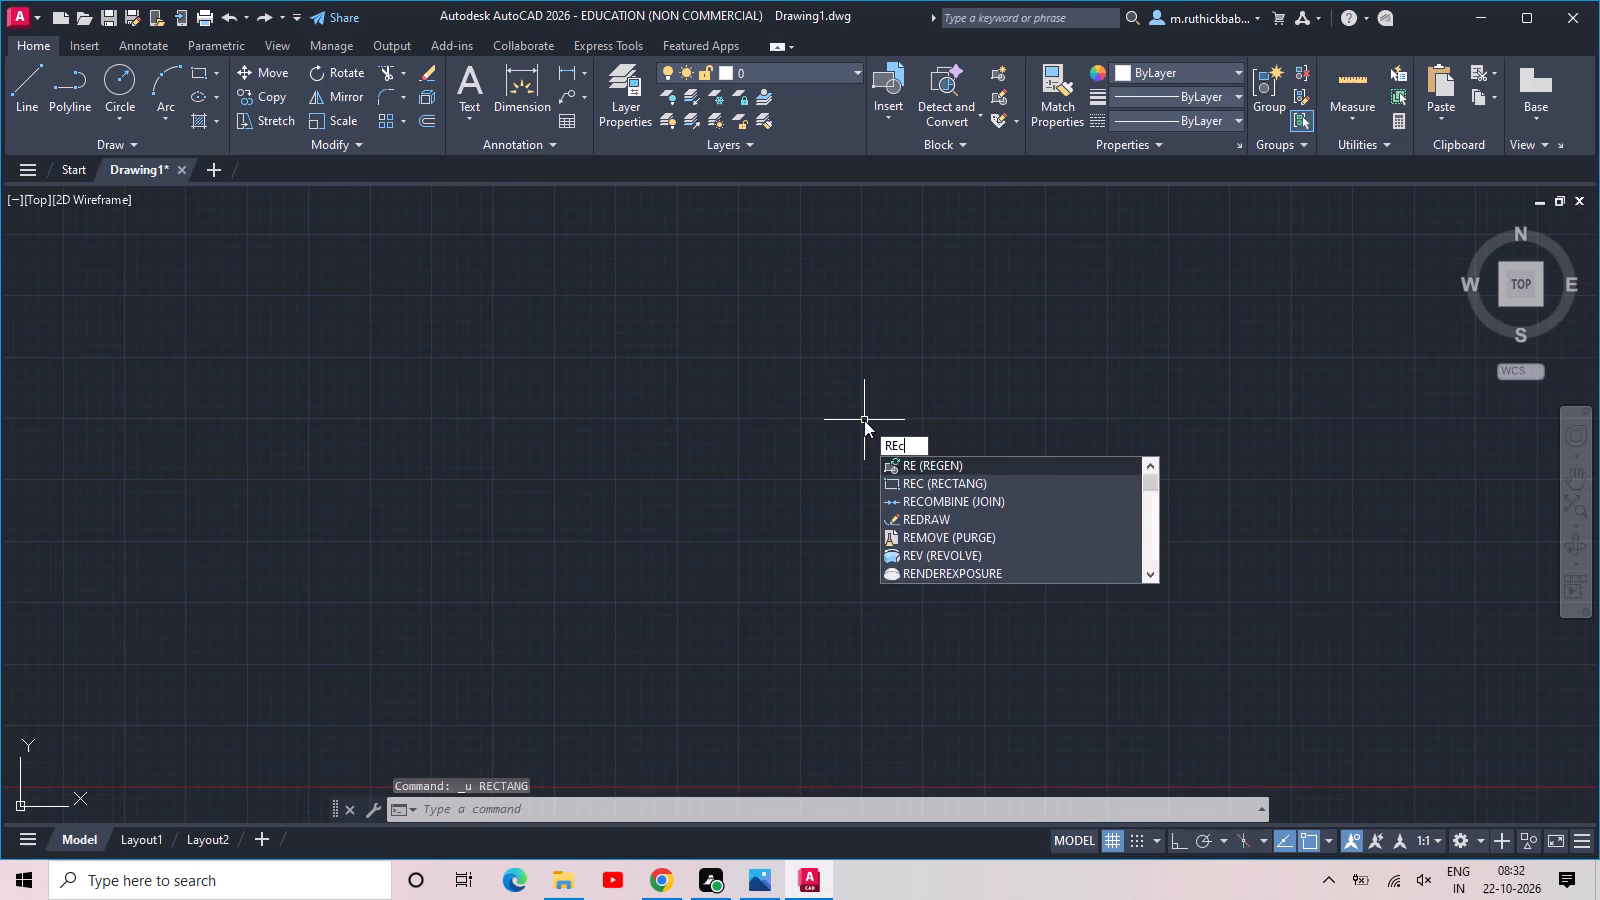
pyautogui.press('space')
pyautogui.click(551, 254)
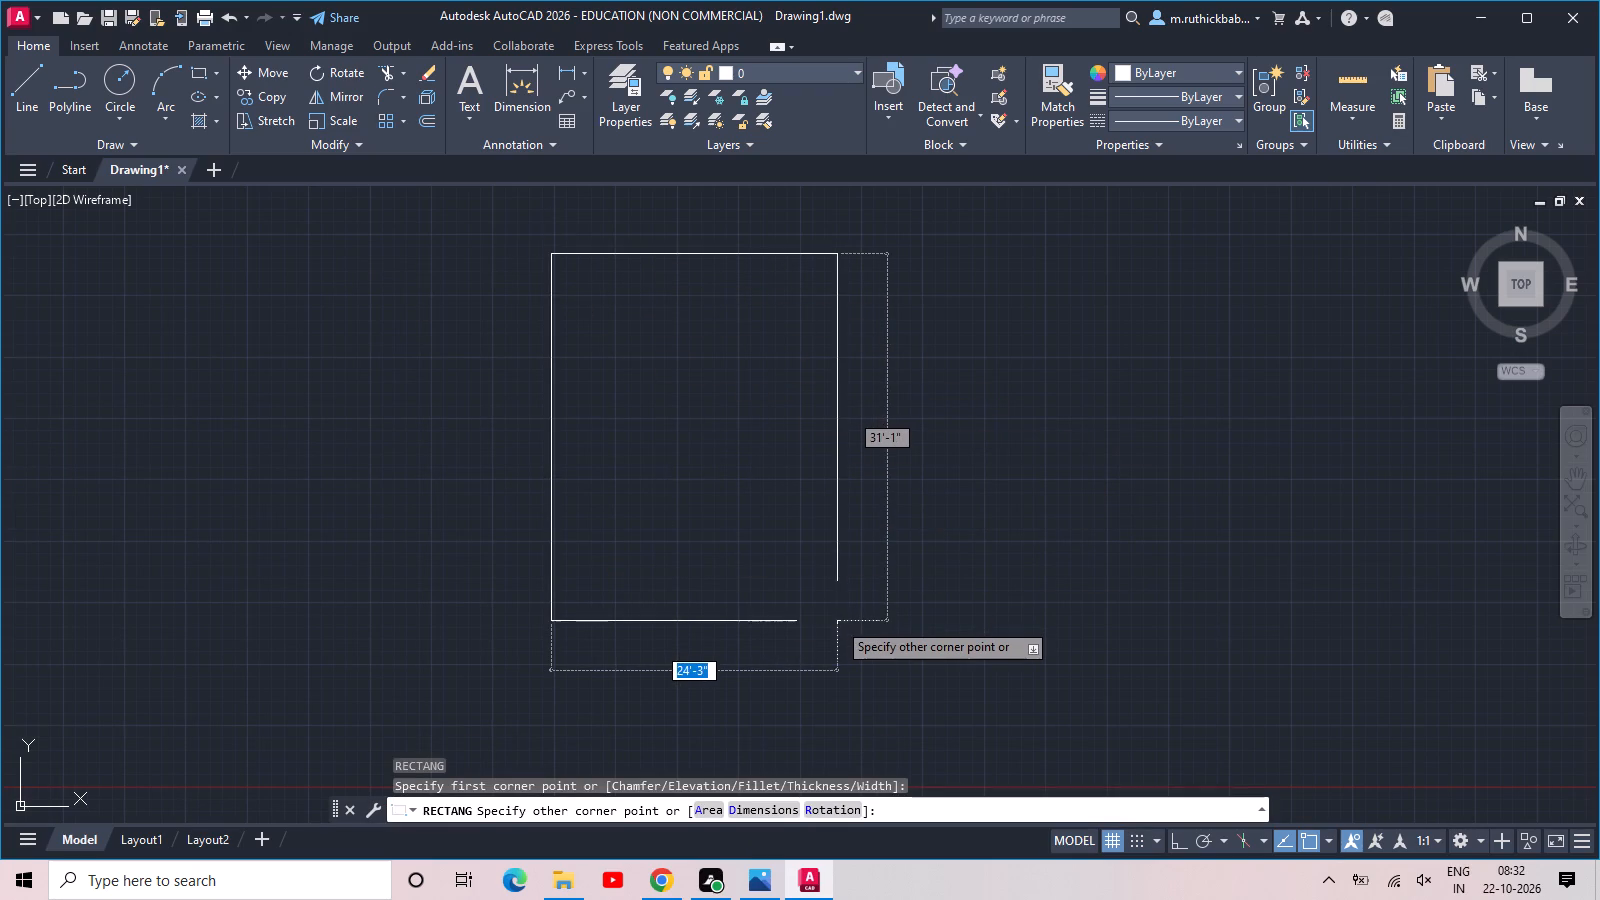
pyautogui.write("28'")
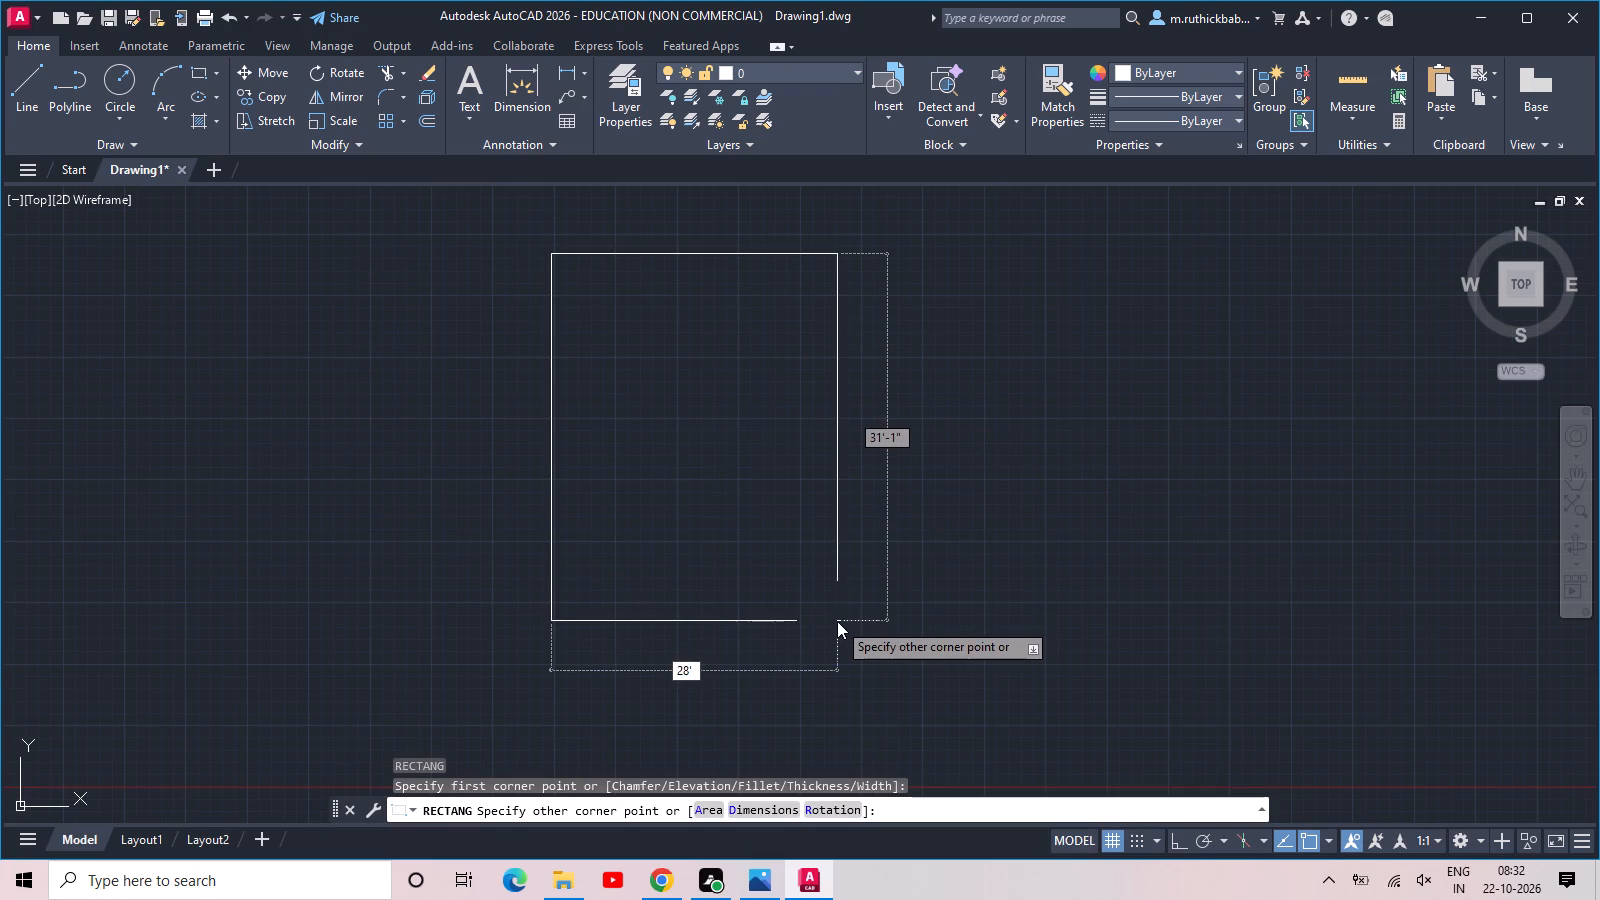
pyautogui.press('Tab')
pyautogui.write('41')
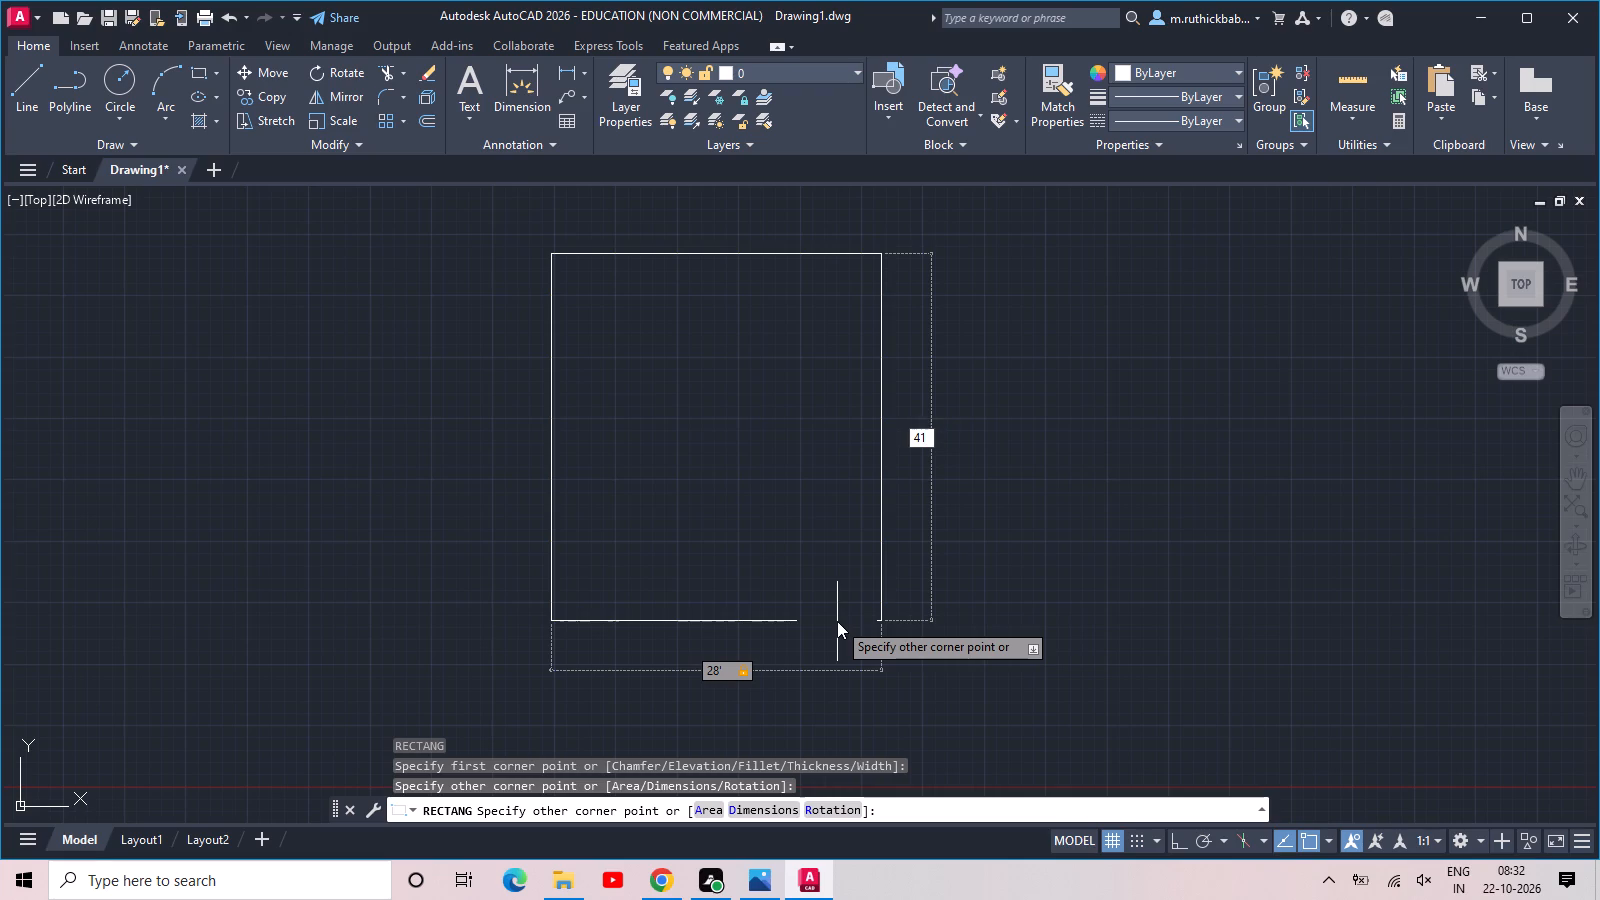
pyautogui.press("'")
pyautogui.press('Return')
# Offset the 28' by 41' rectangle inward by 9" to form the outer wall thickness.
pyautogui.scroll(-2, 842, 581)
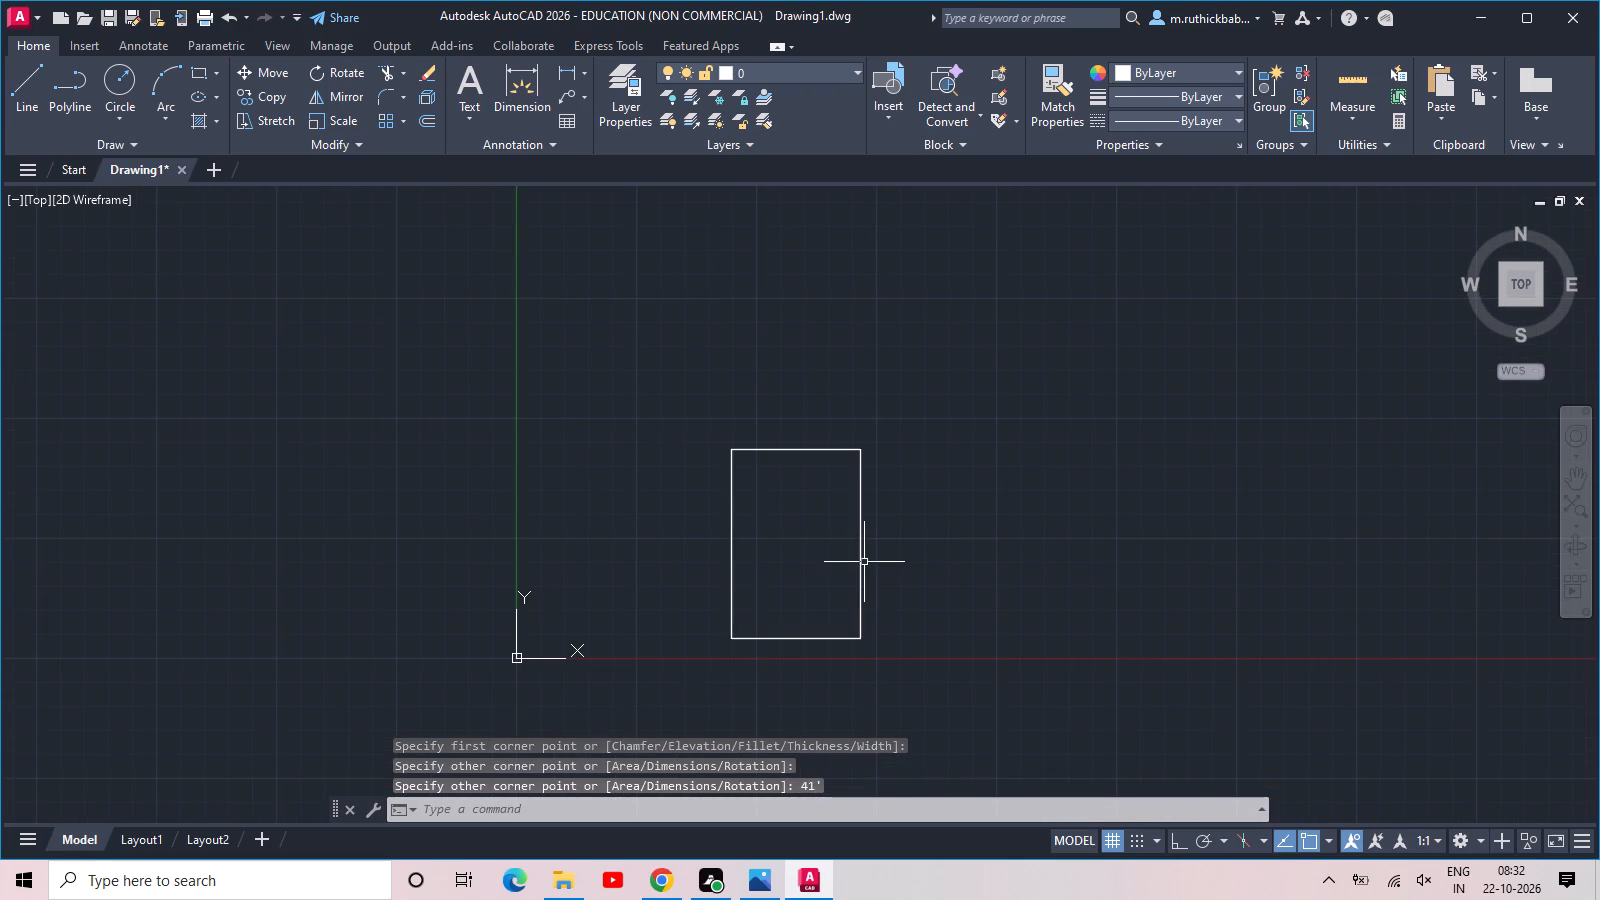
pyautogui.moveTo(863, 566); pyautogui.dragTo(539, 490, button='middle')
pyautogui.scroll(2, 475, 518)
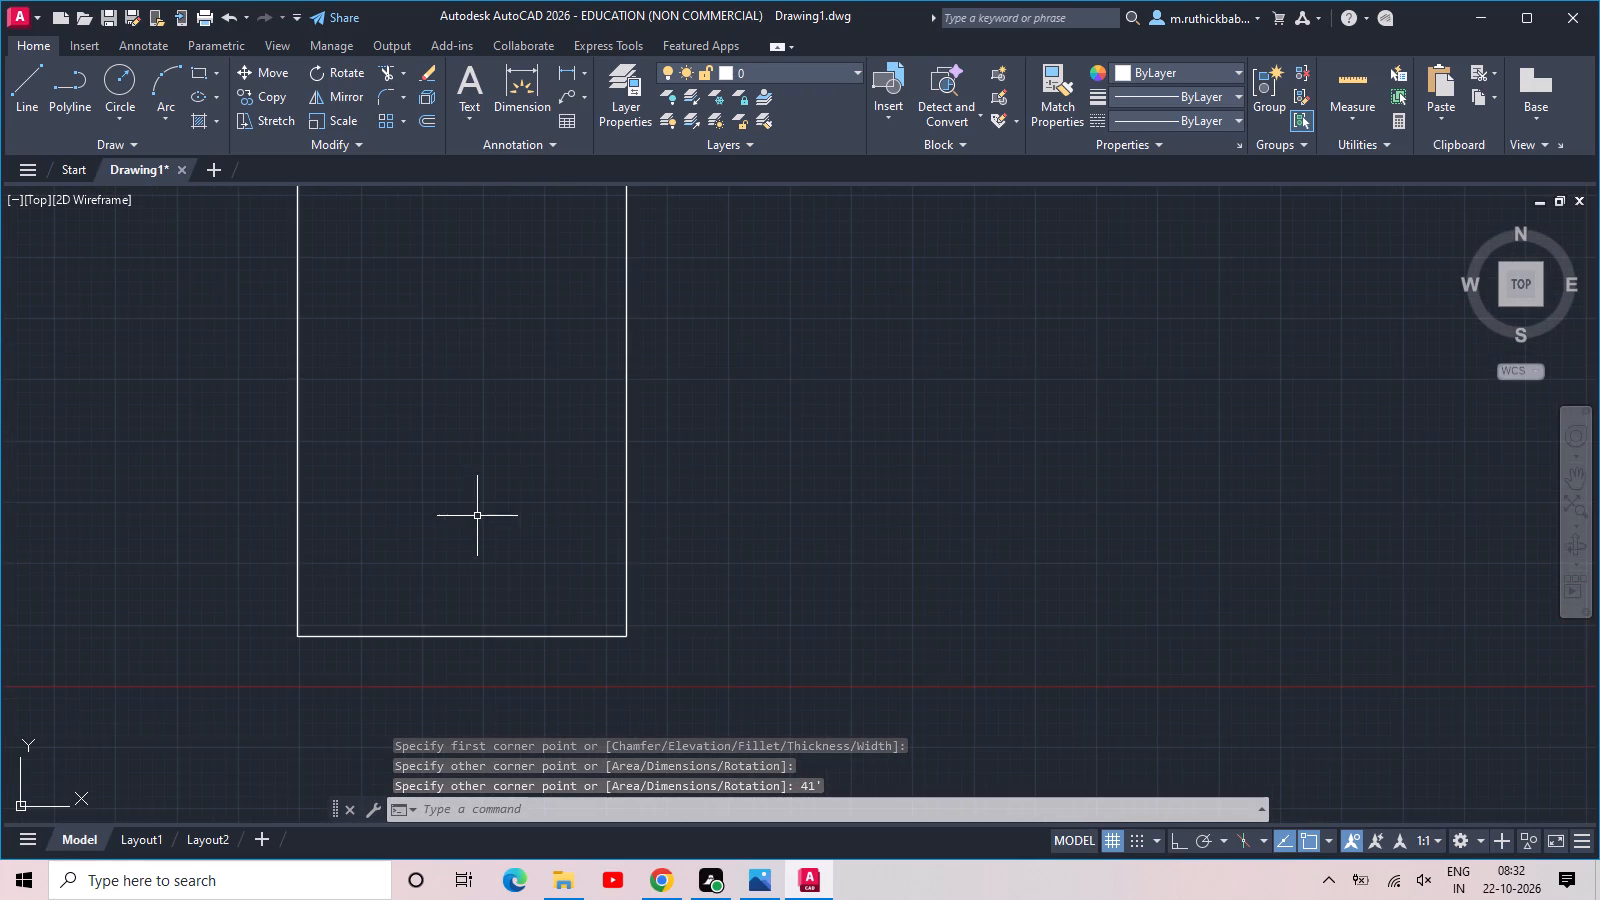
pyautogui.moveTo(477, 516); pyautogui.dragTo(504, 554, button='middle')
pyautogui.scroll(-1, 515, 534)
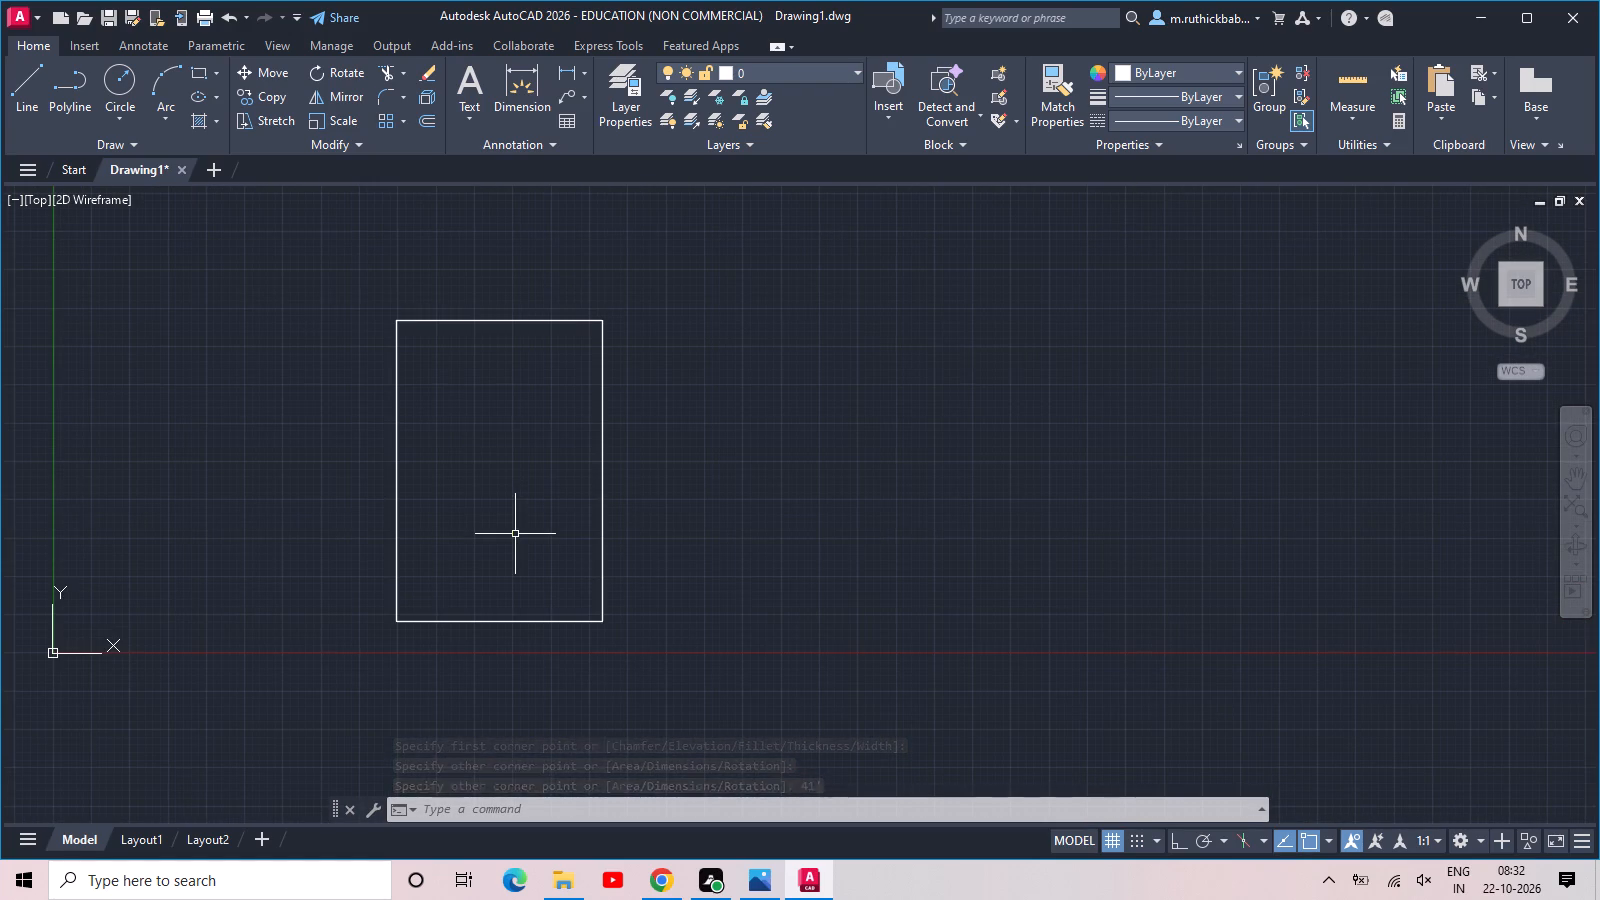
pyautogui.write('off')
pyautogui.press('space')
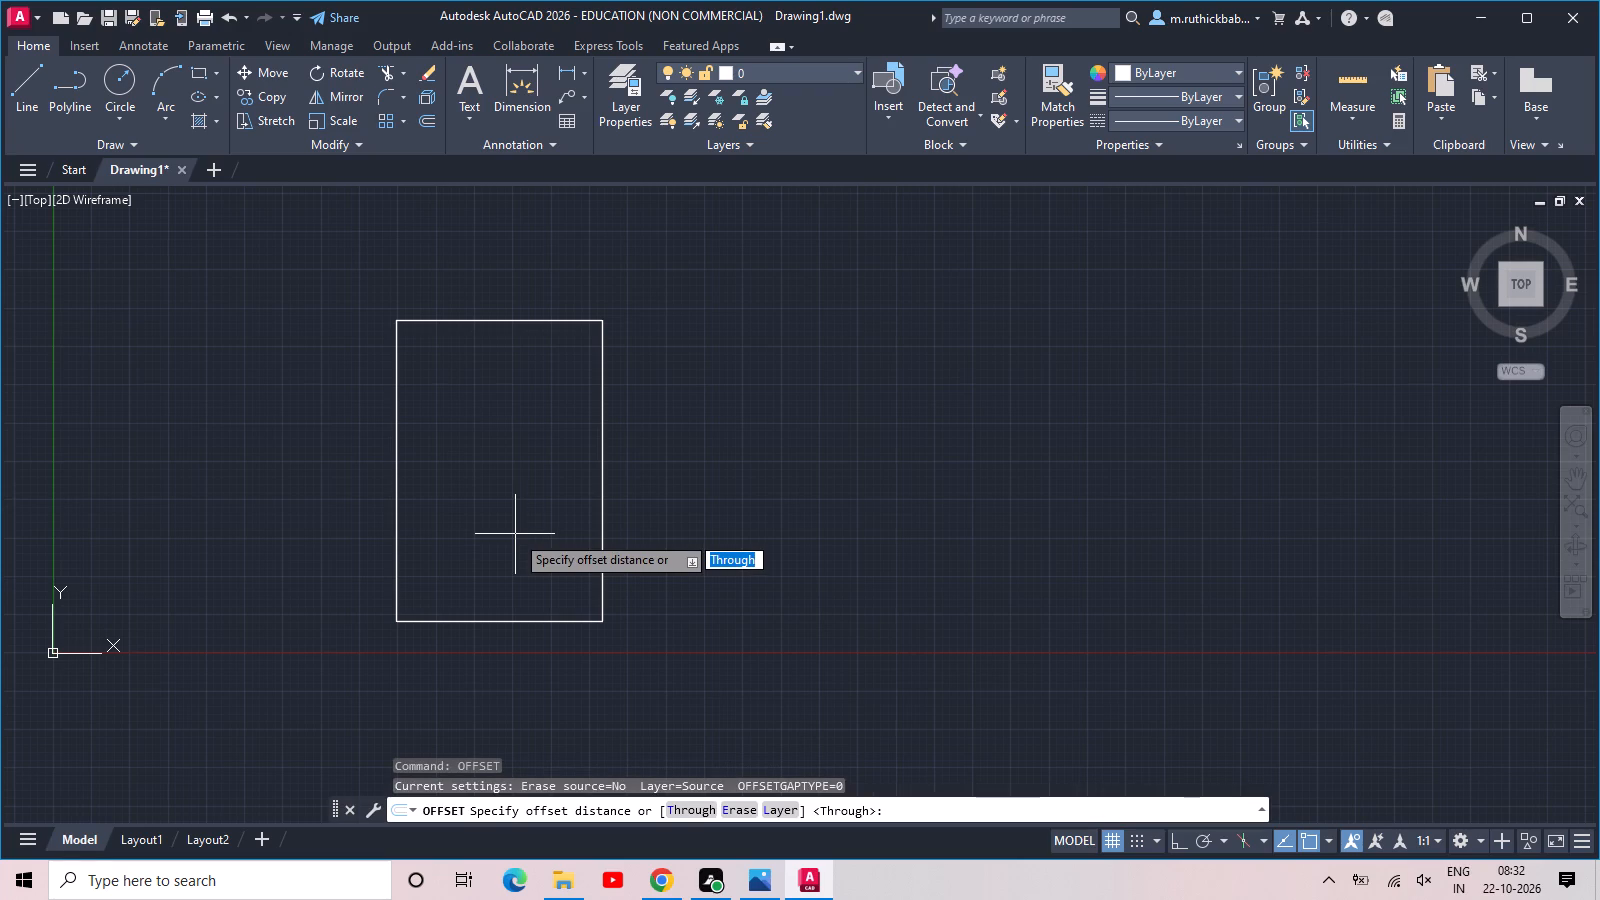
pyautogui.press('9')
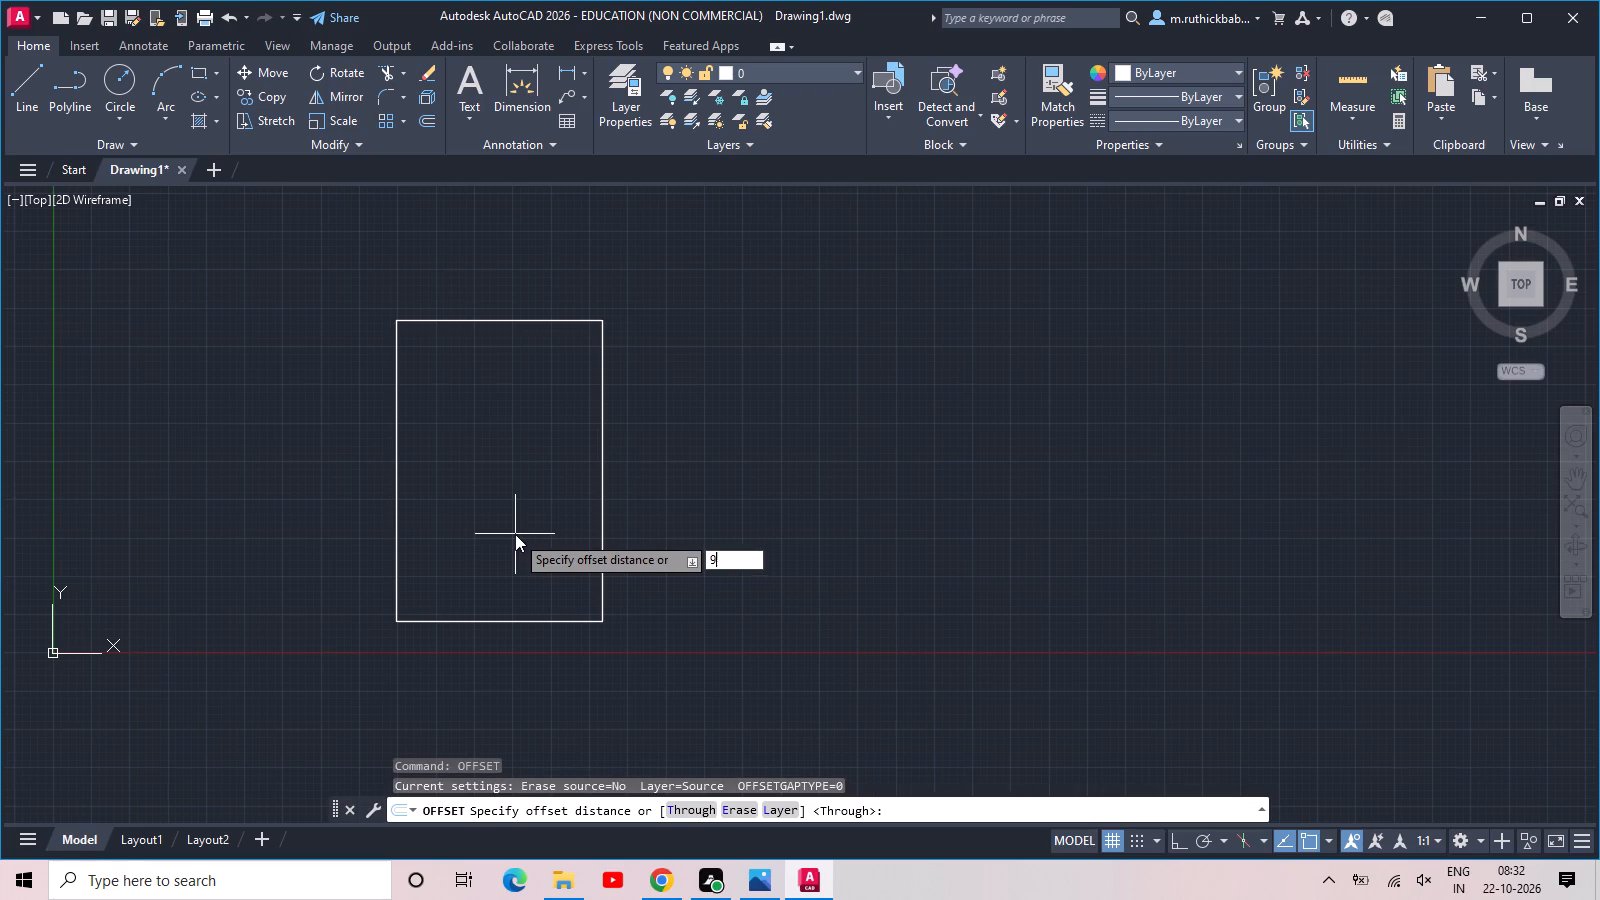
pyautogui.press('Return')
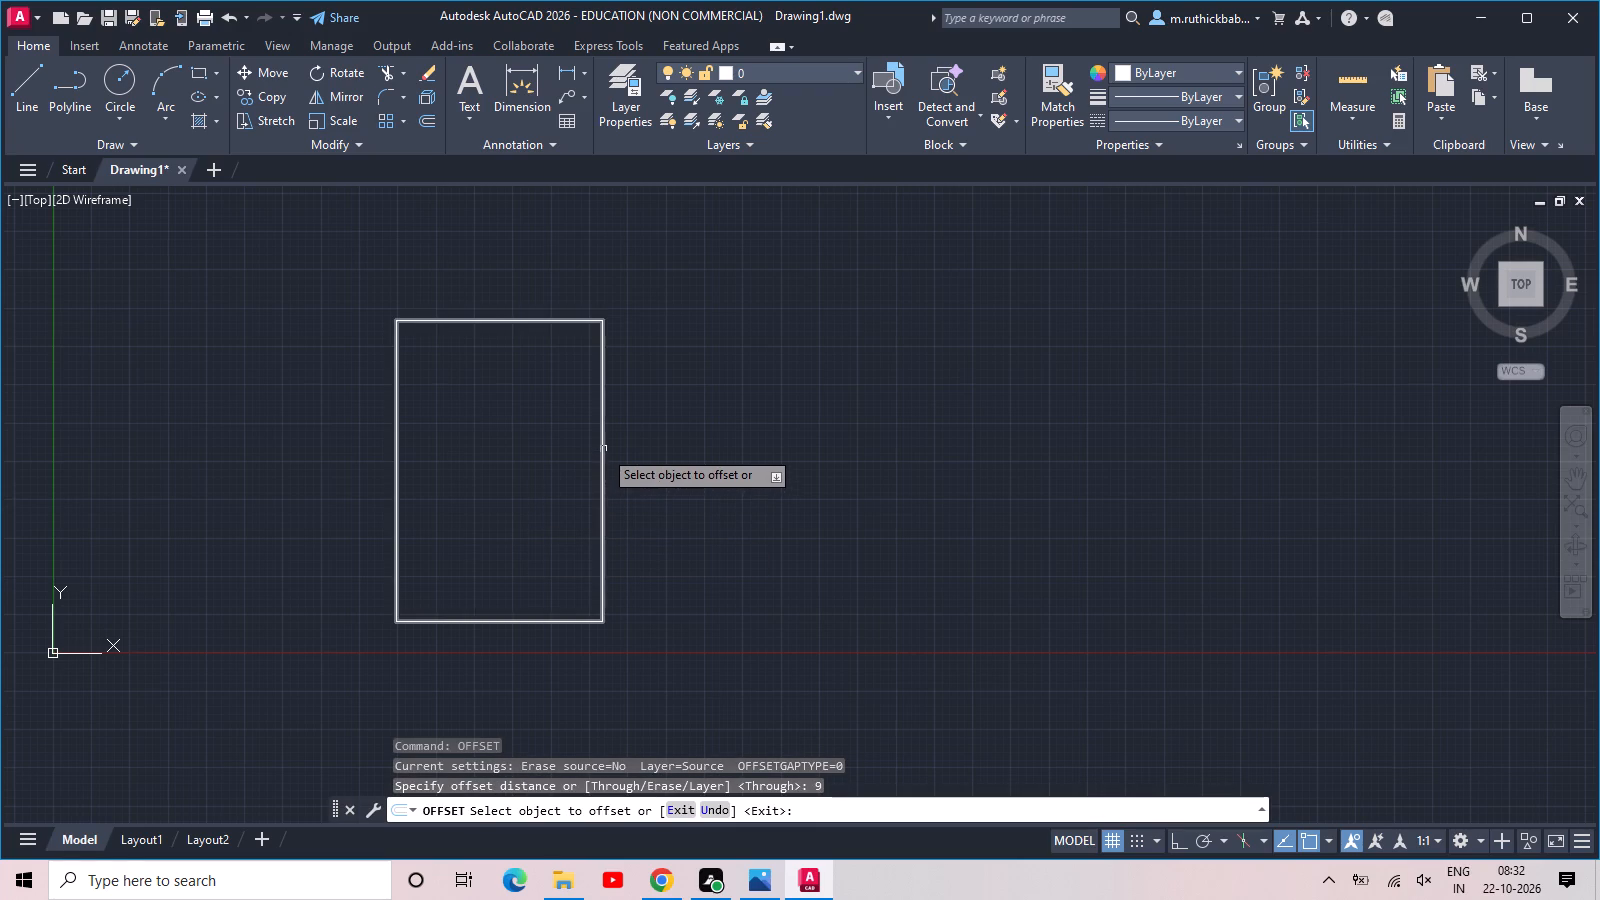
pyautogui.click(603, 449)
pyautogui.click(581, 456)
pyautogui.press('Escape')
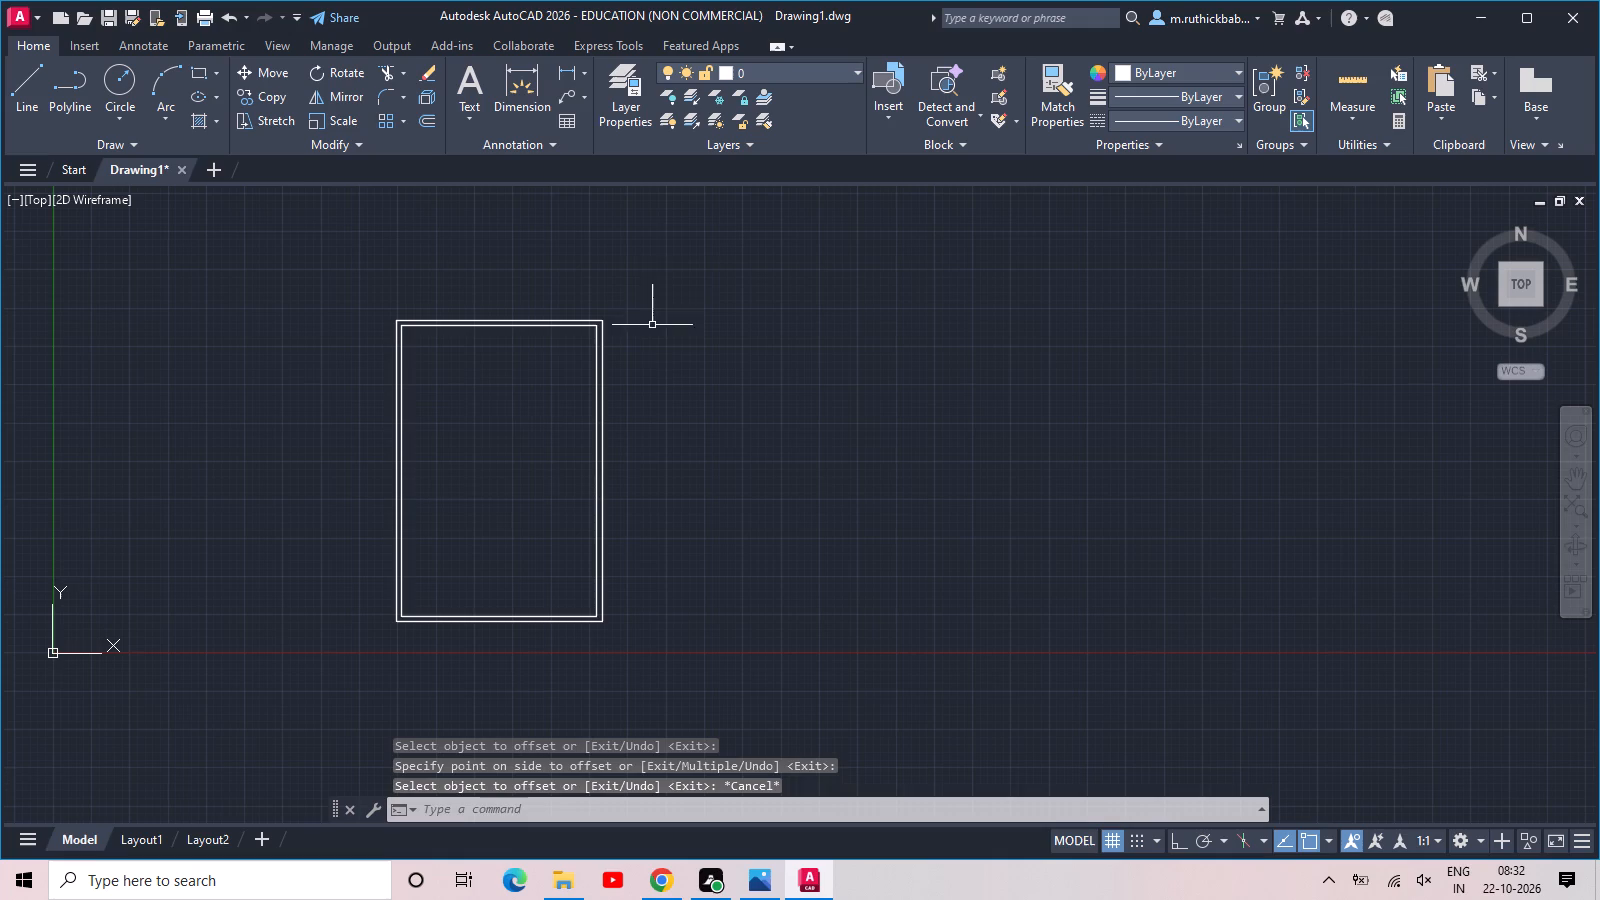
# Copy both nested rectangles horizontally to the east by about 54'-8", with Ortho on.
pyautogui.moveTo(668, 263); pyautogui.dragTo(645, 312)
pyautogui.click(473, 448)
pyautogui.write('co')
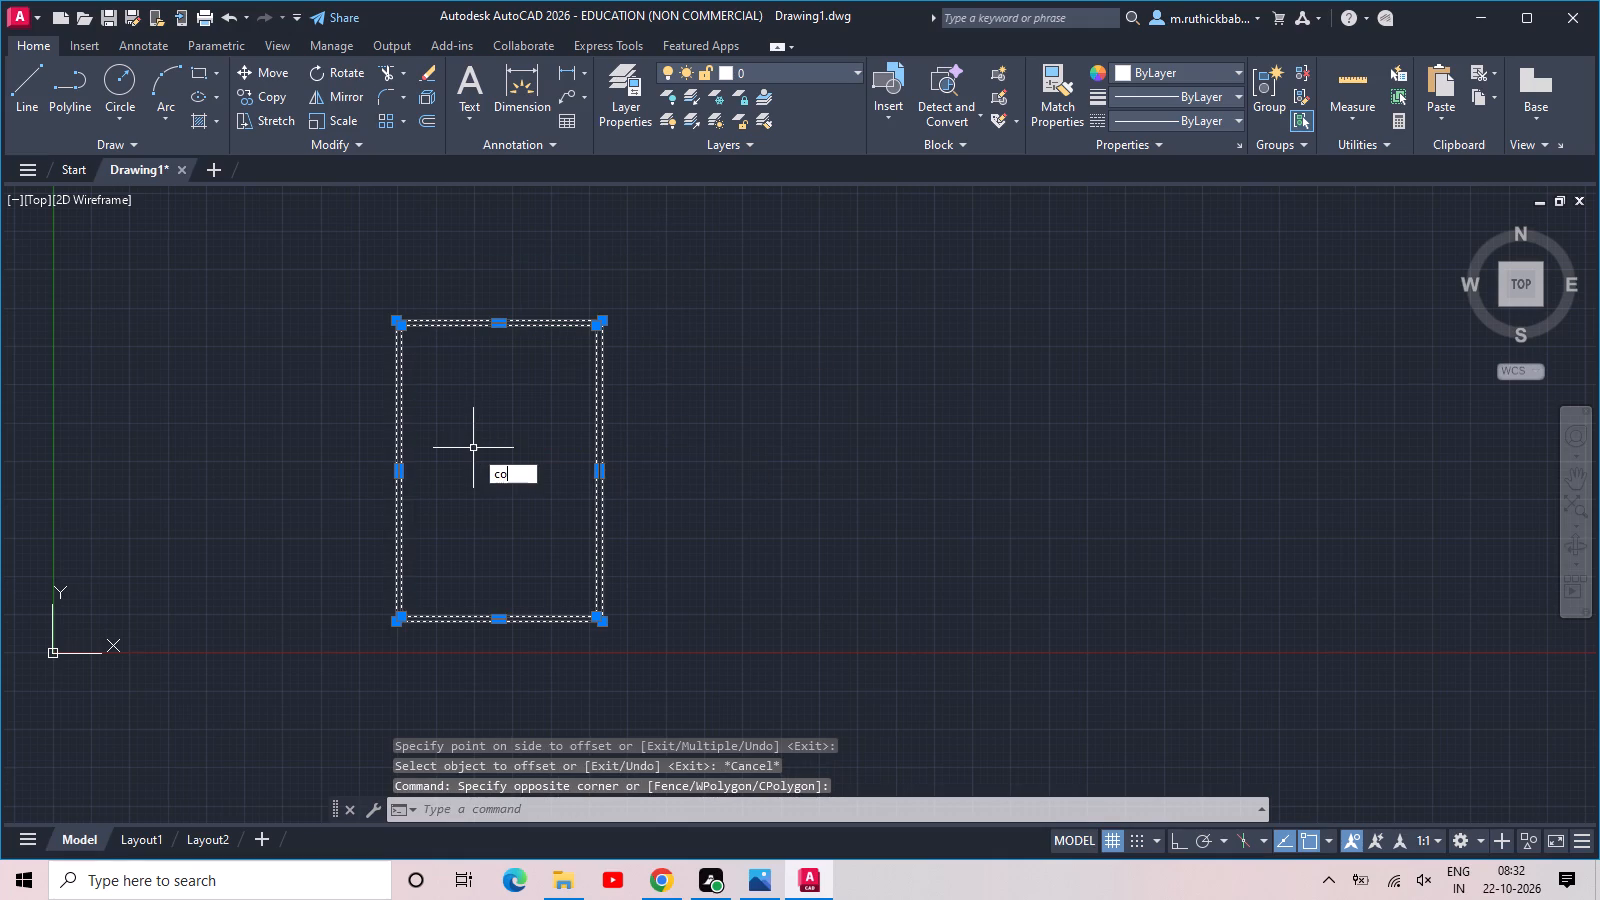
pyautogui.press('space')
pyautogui.click(605, 626)
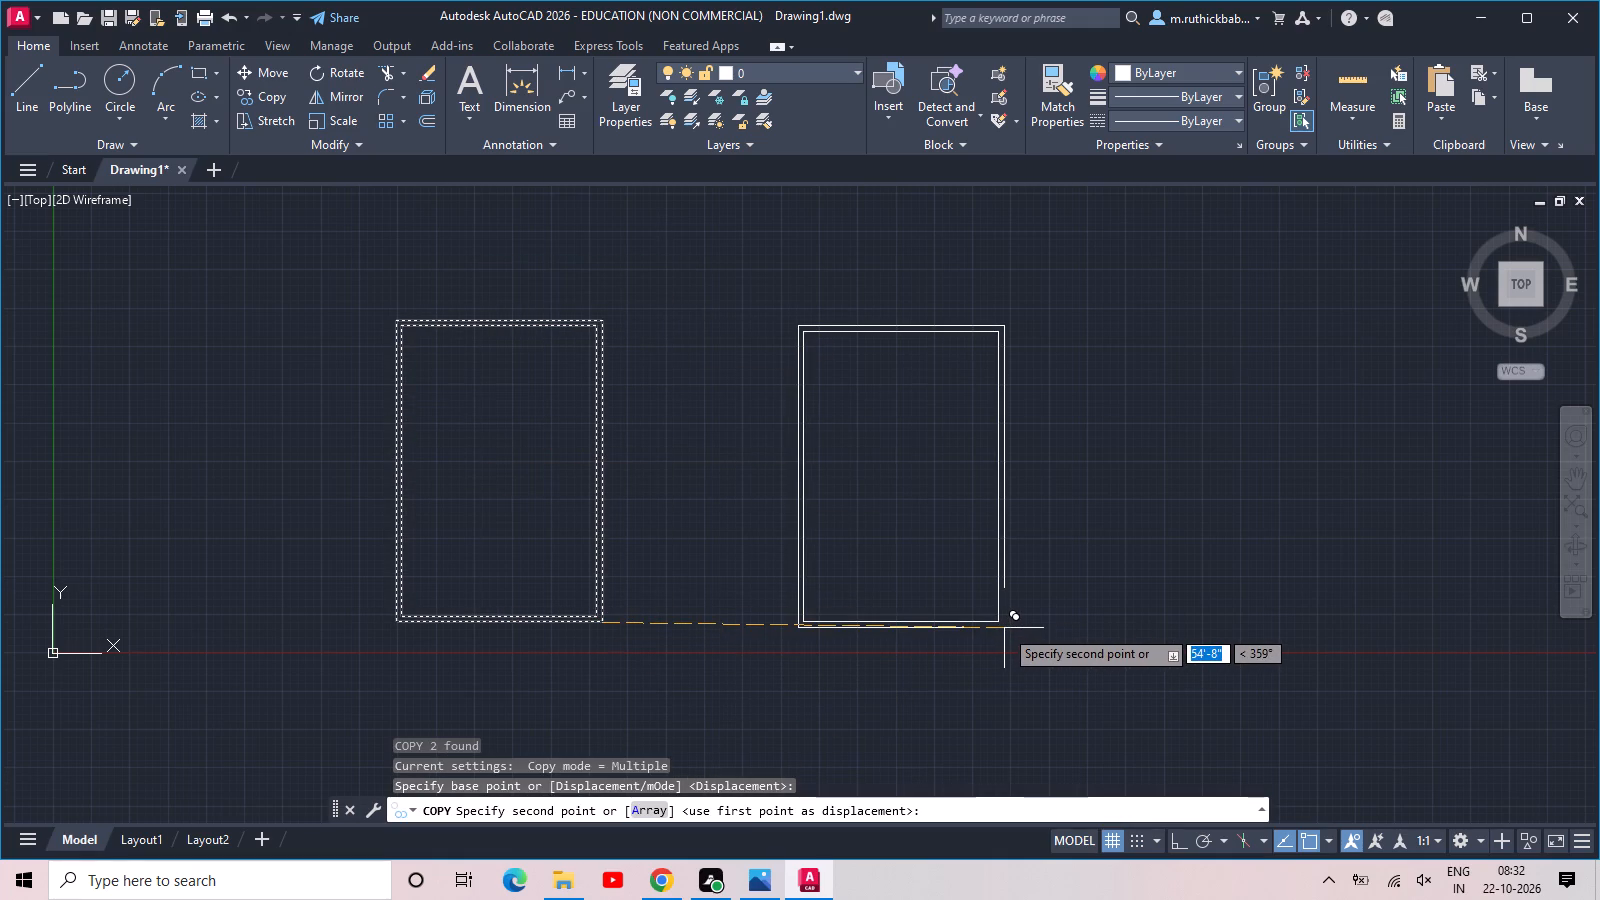
pyautogui.press('F8')
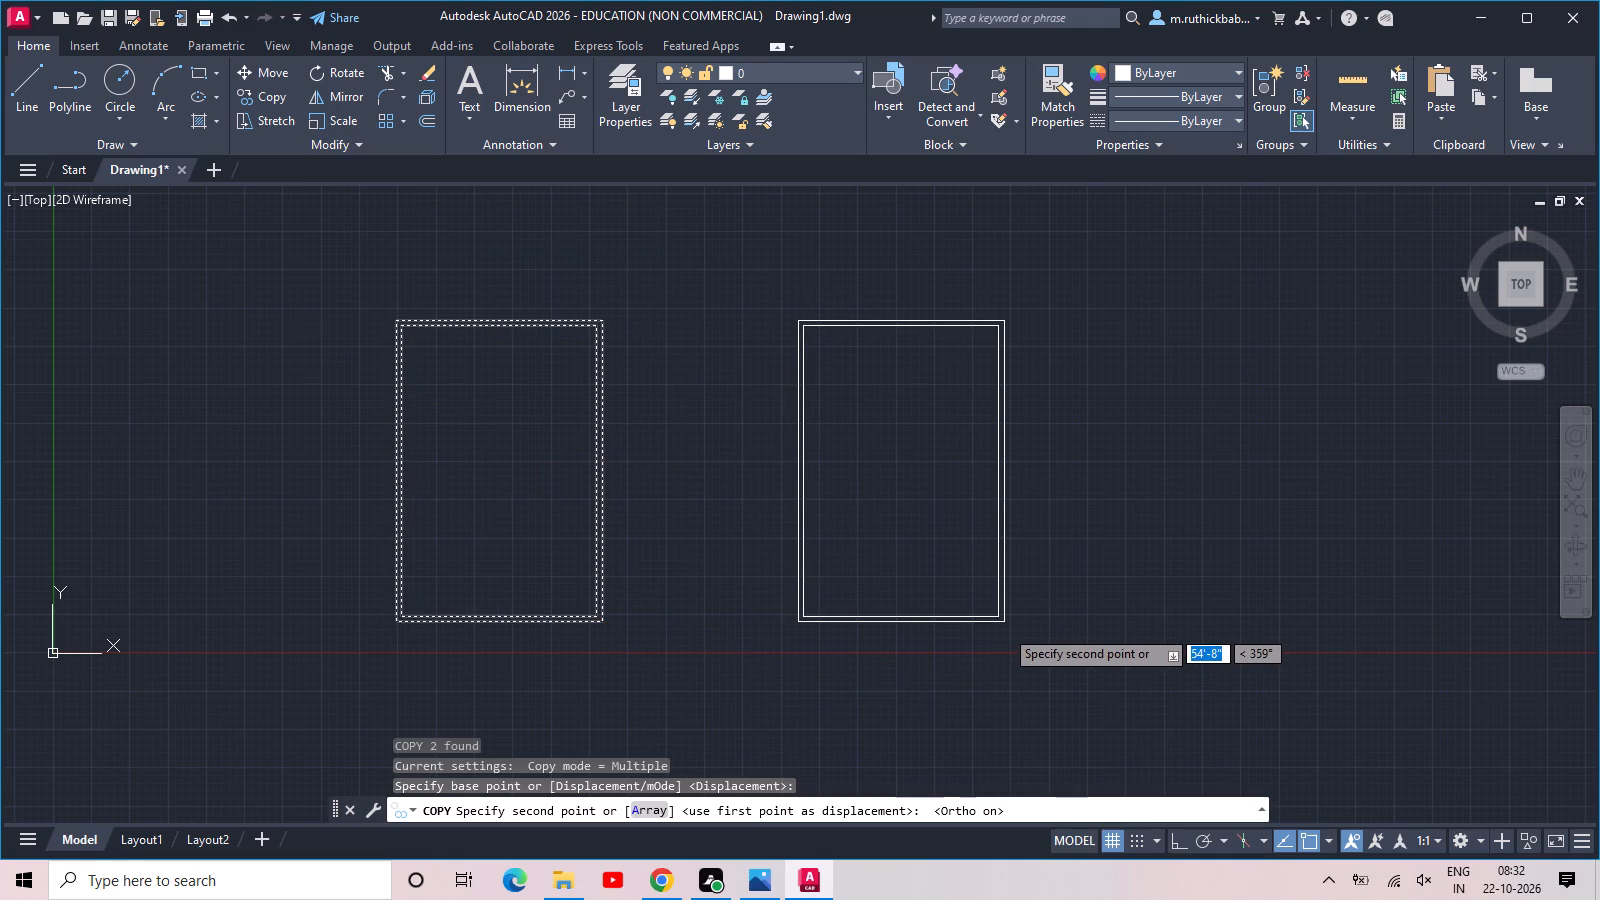
pyautogui.click(1004, 628)
pyautogui.click(1004, 628)
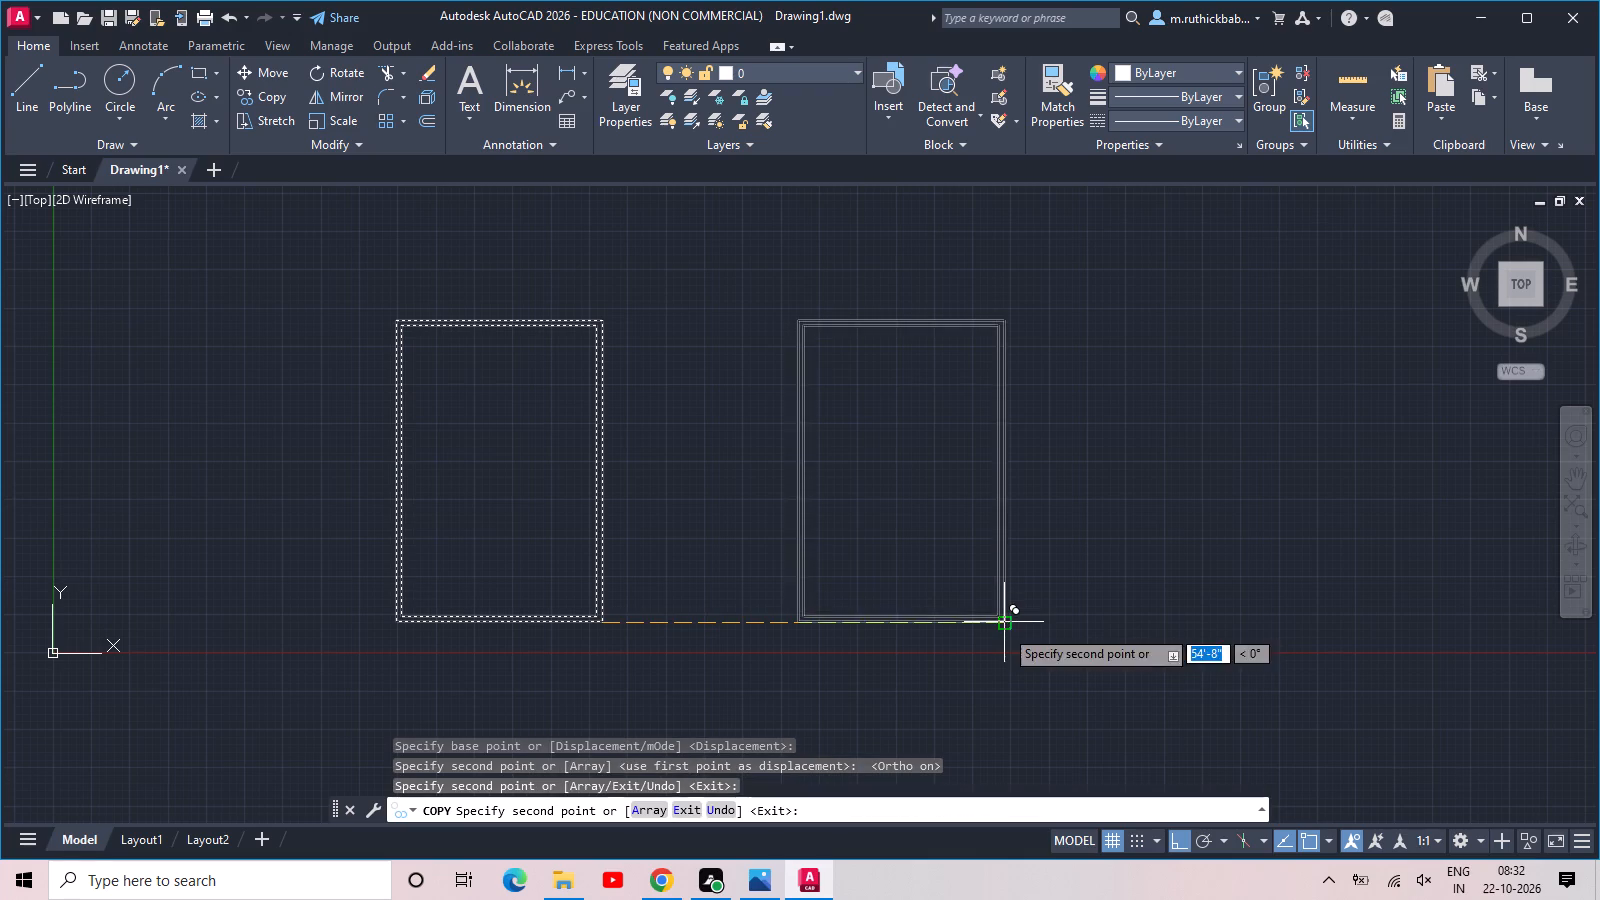
pyautogui.press('Escape')
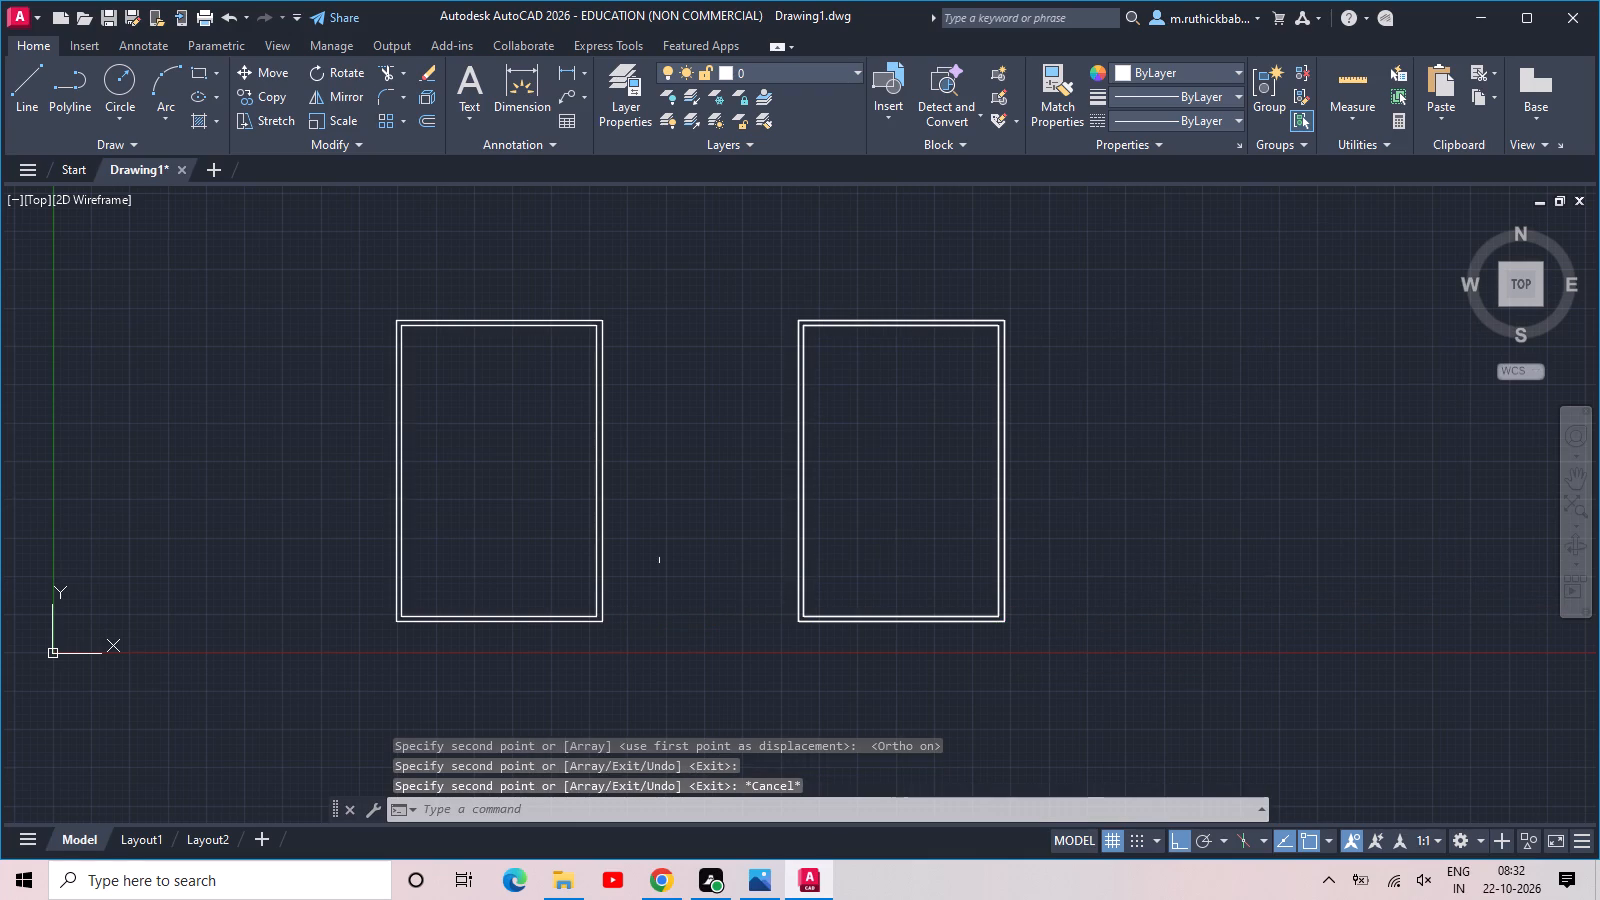
# Explode the inner rectangle of the original outline into separate lines.
pyautogui.scroll(1, 554, 556)
pyautogui.moveTo(552, 556); pyautogui.dragTo(683, 631, button='middle')
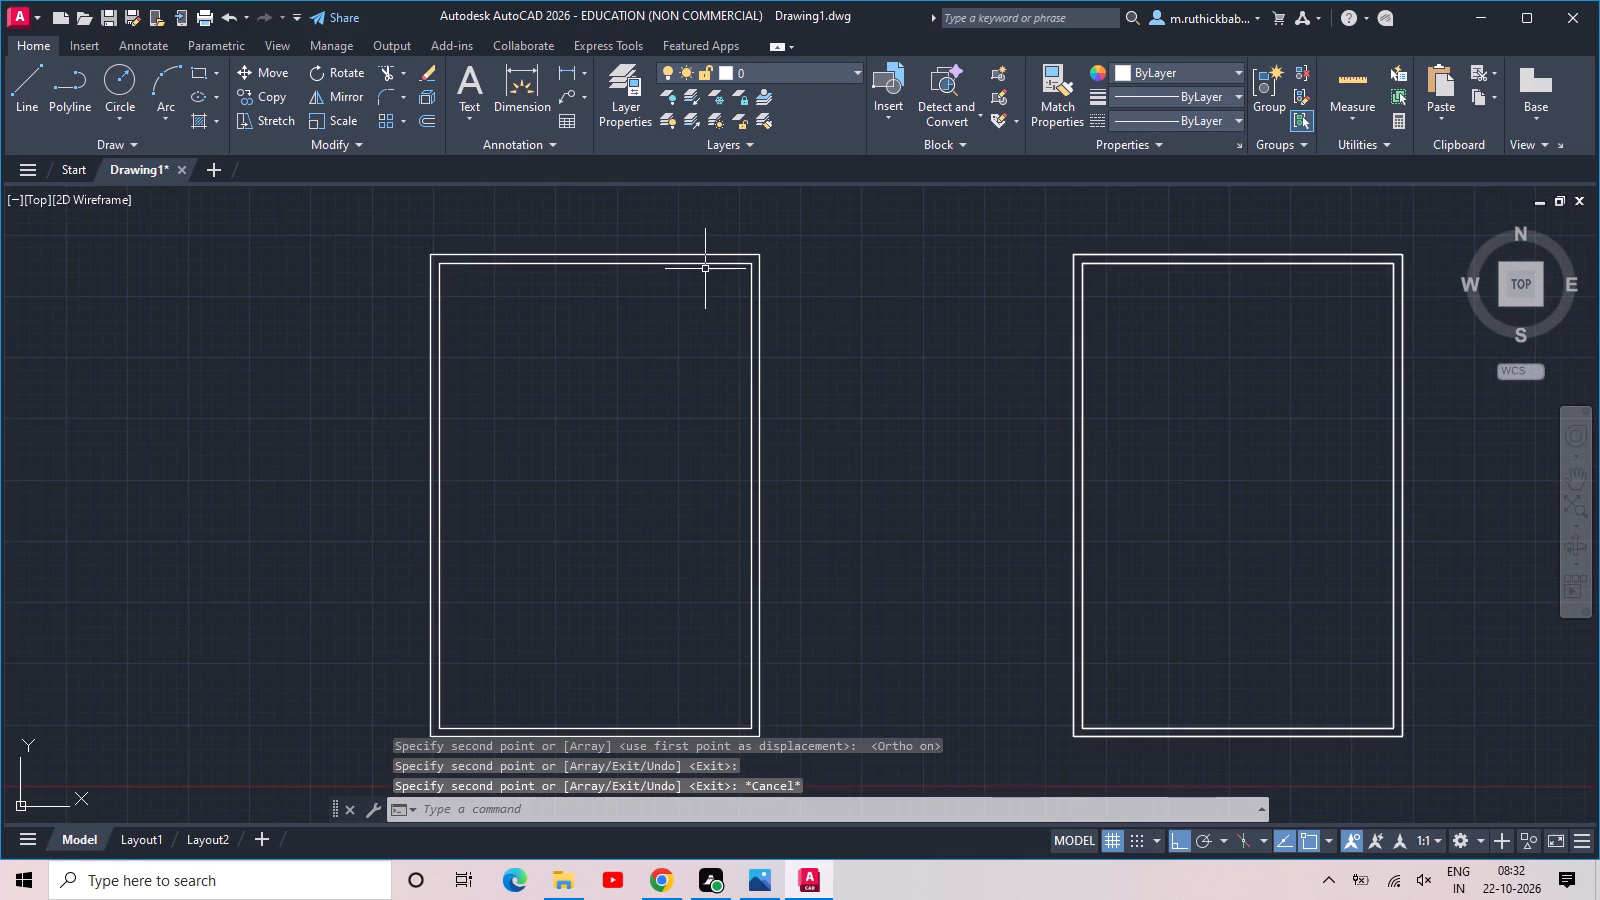
pyautogui.click(705, 264)
pyautogui.write('x')
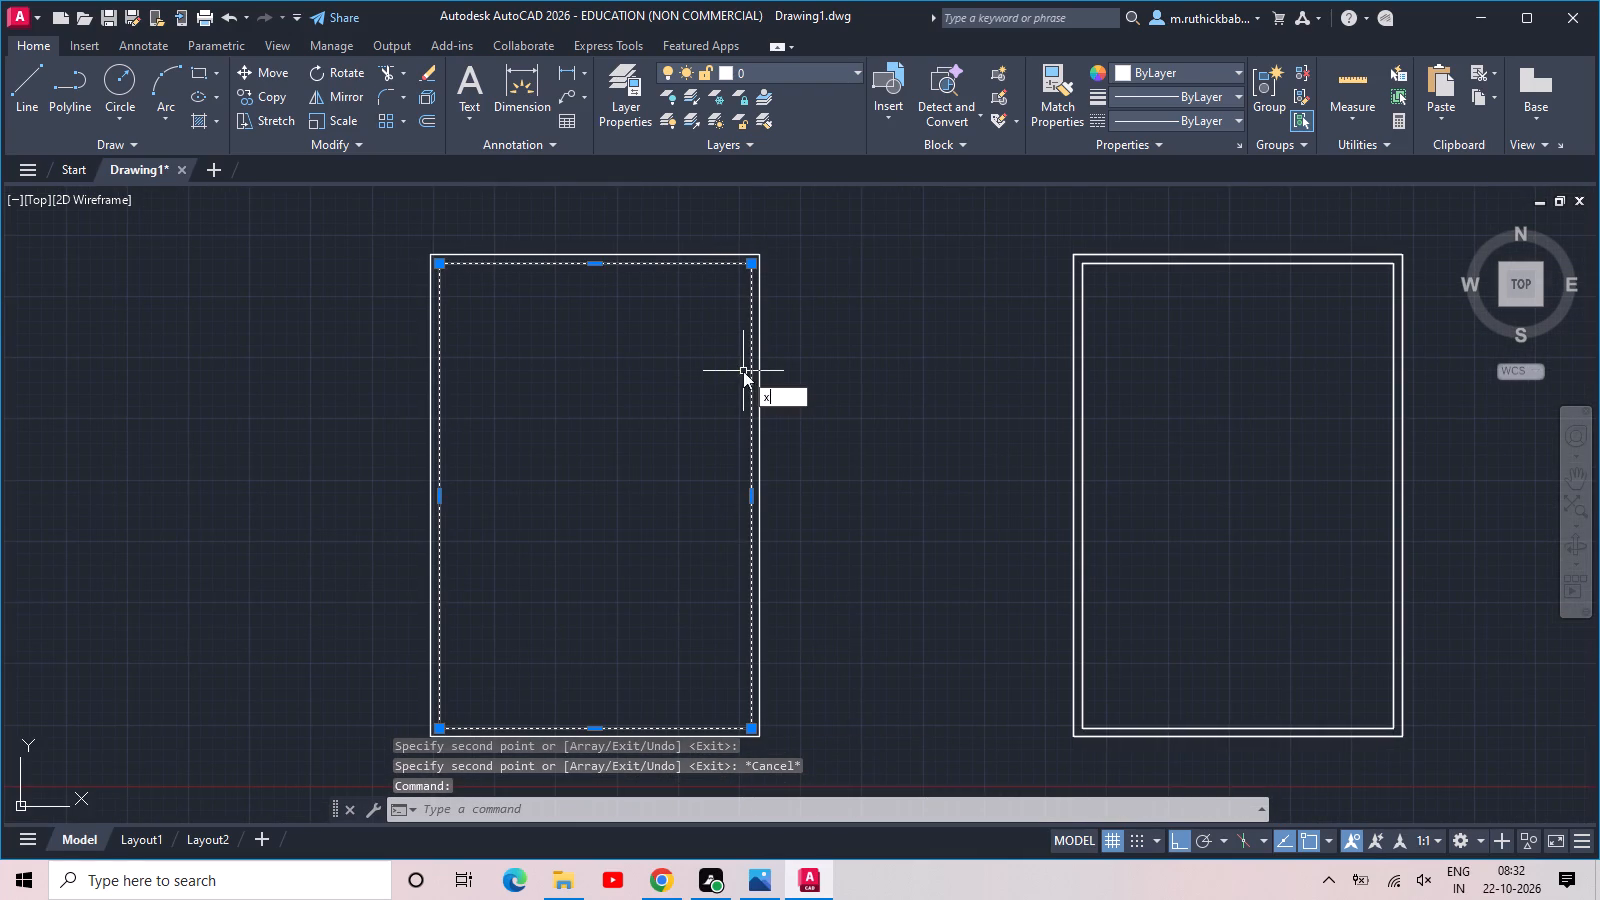
pyautogui.press('space')
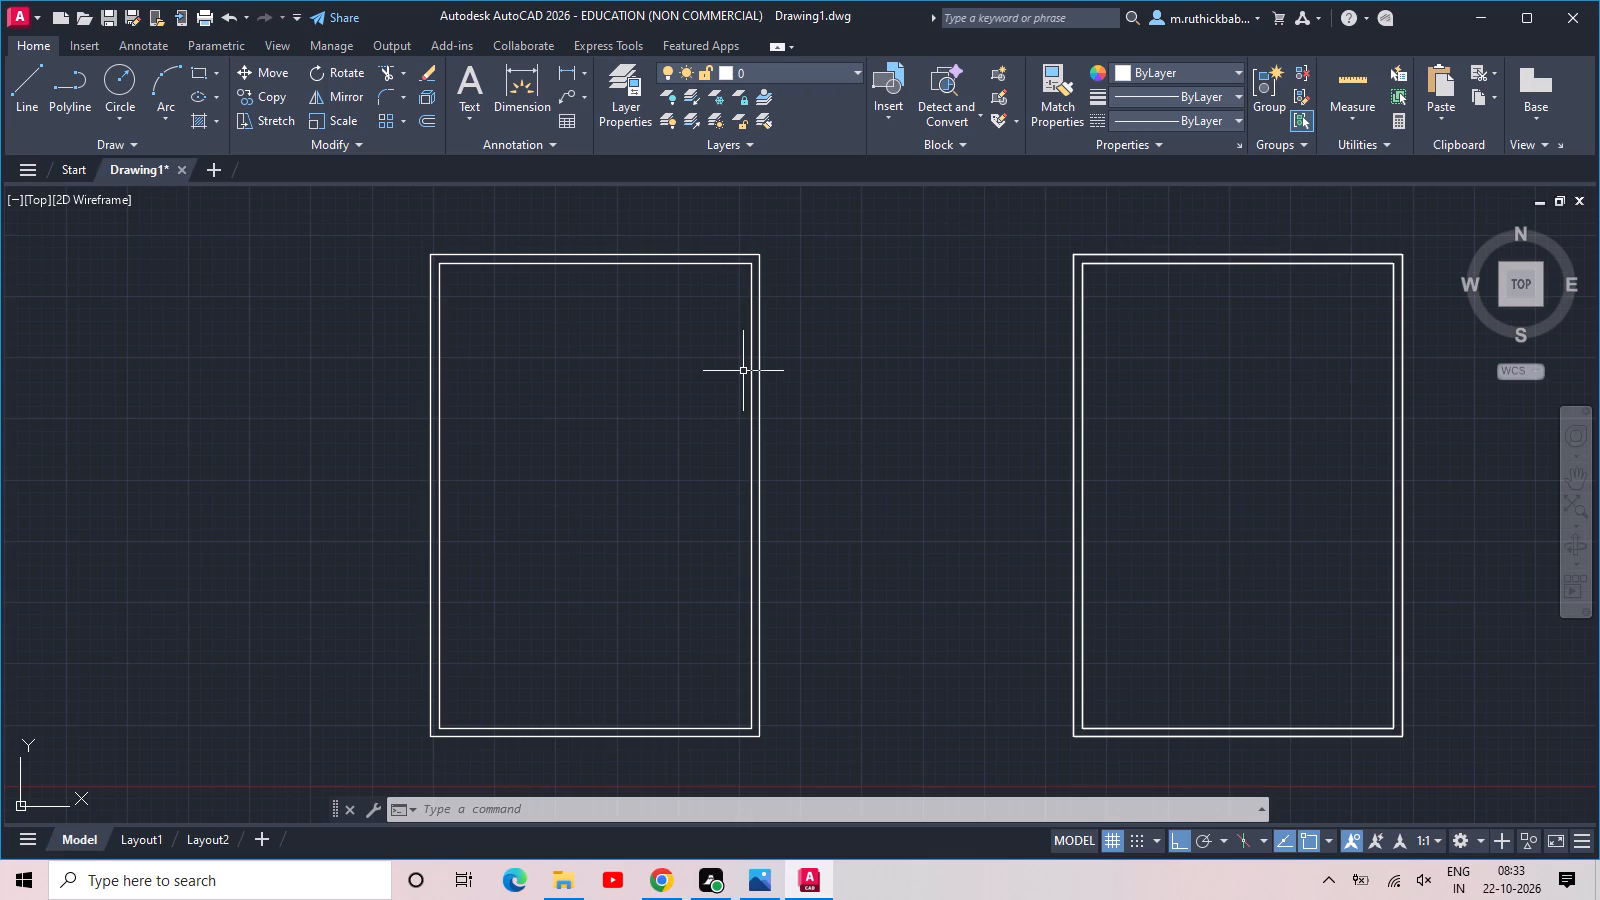
# Start Offset with a 9" default distance and offset the original outline's inner top line 14' downward.
pyautogui.write('off')
pyautogui.press('space')
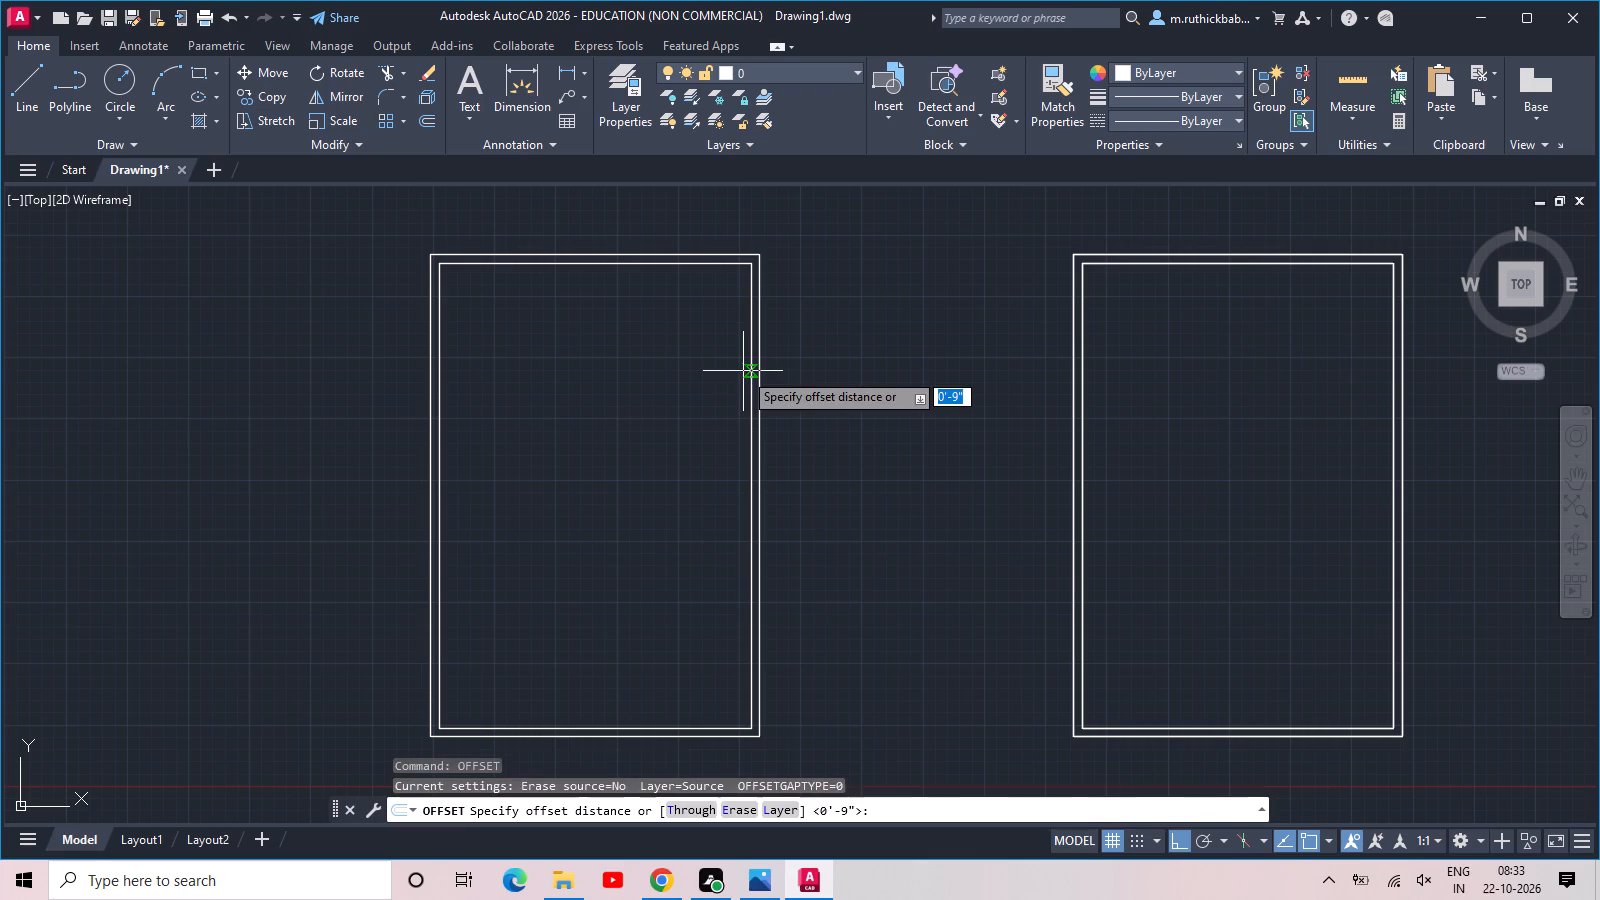
pyautogui.write('9')
pyautogui.press('space')
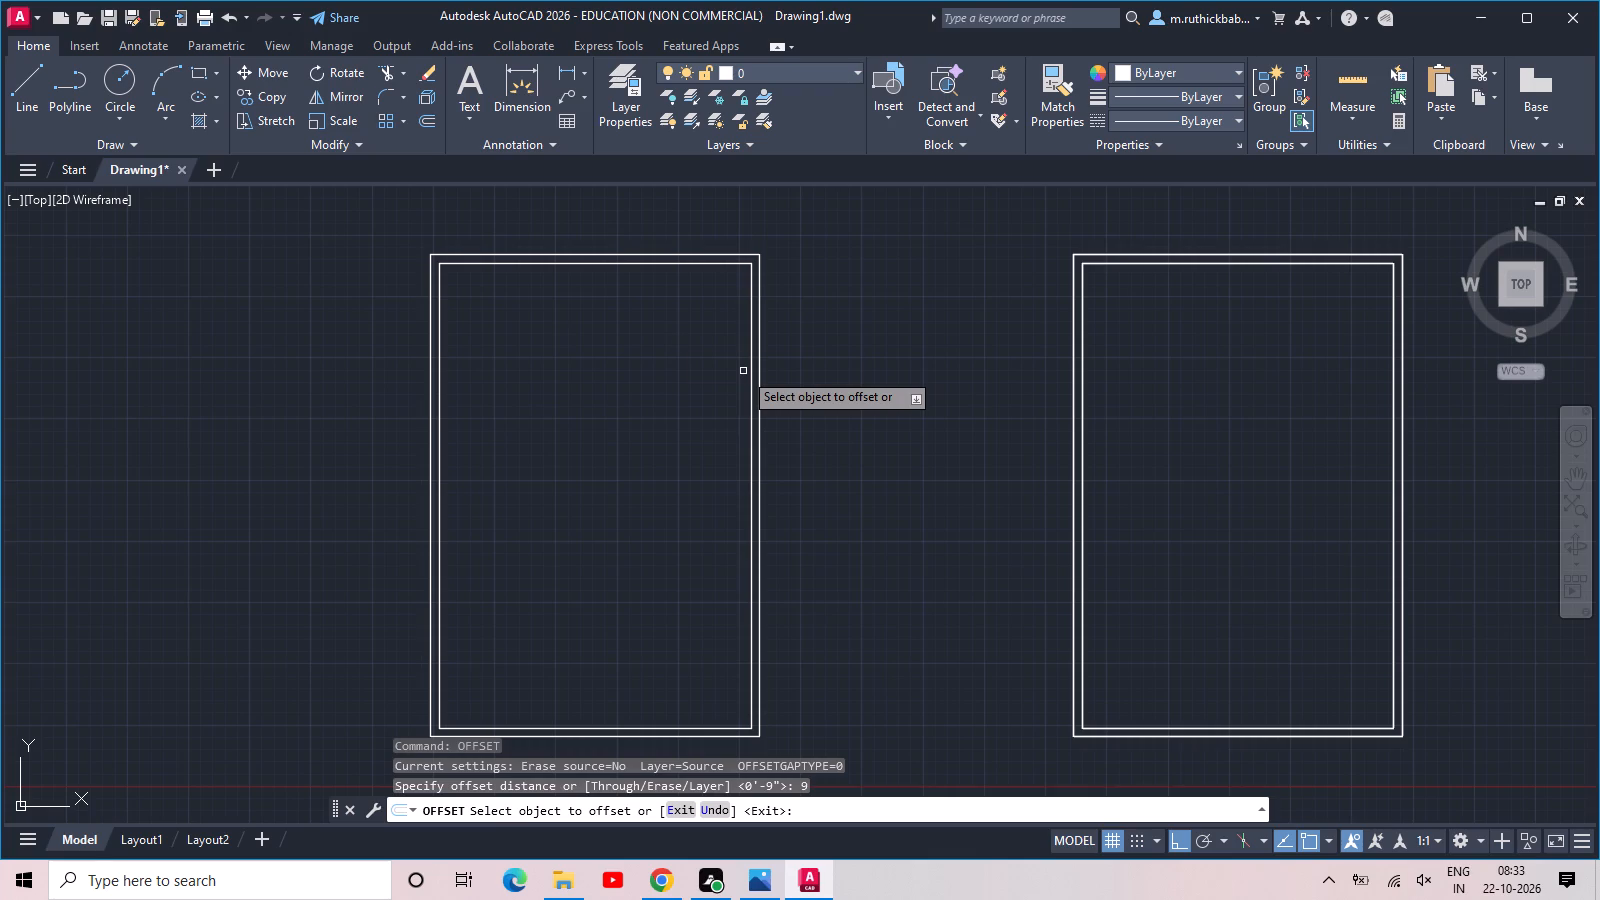
pyautogui.click(543, 265)
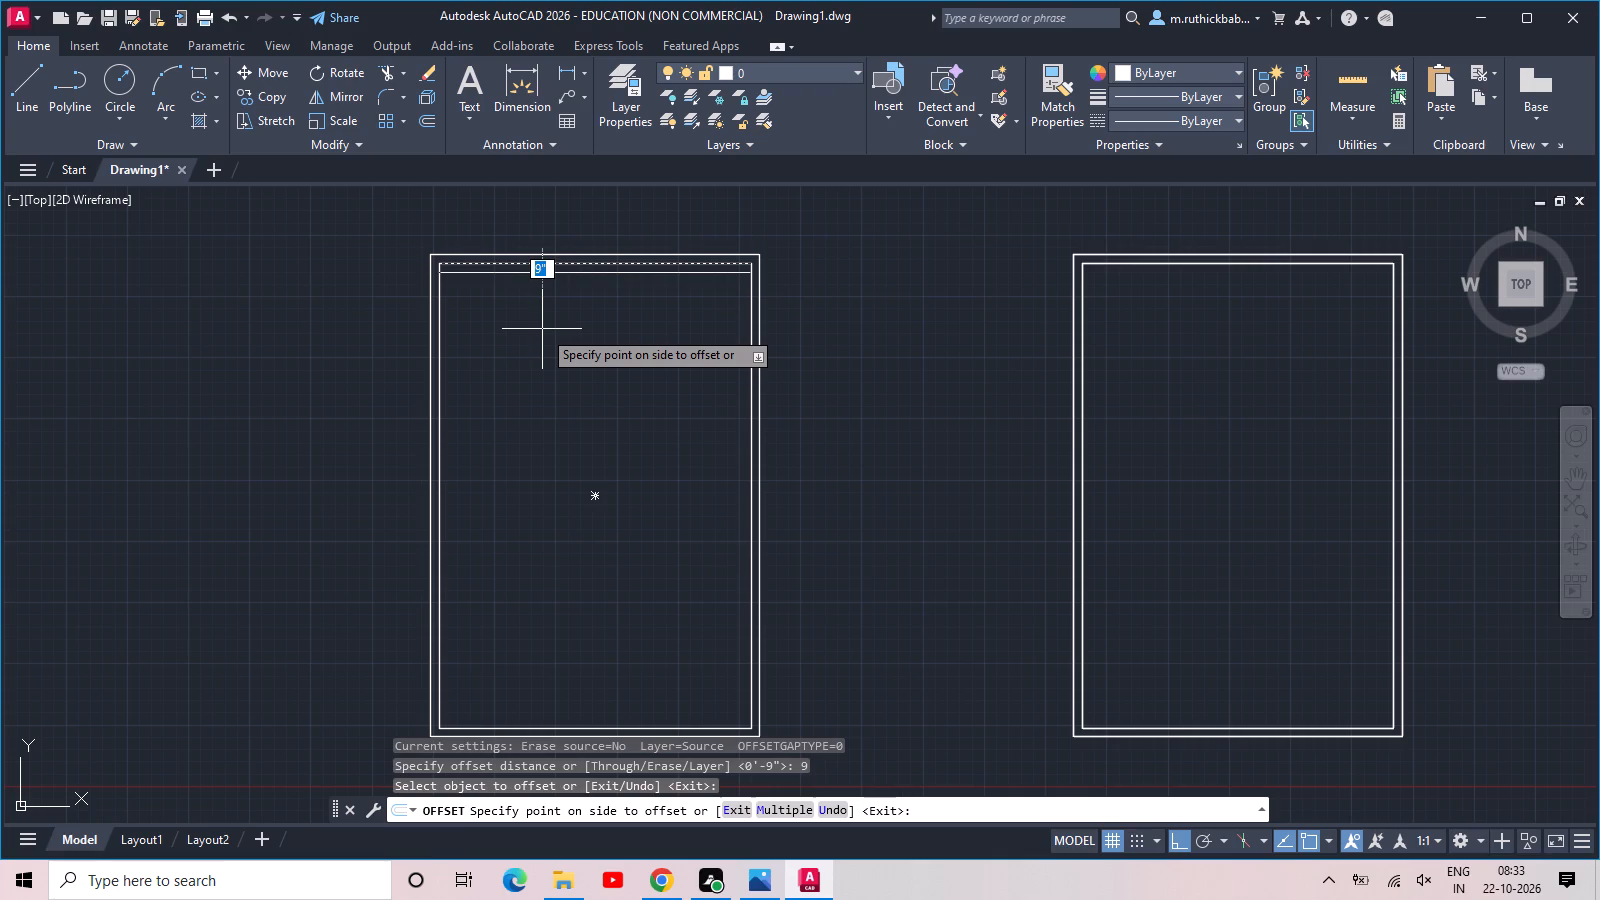
pyautogui.press('1')
pyautogui.write("4'")
pyautogui.press('Return')
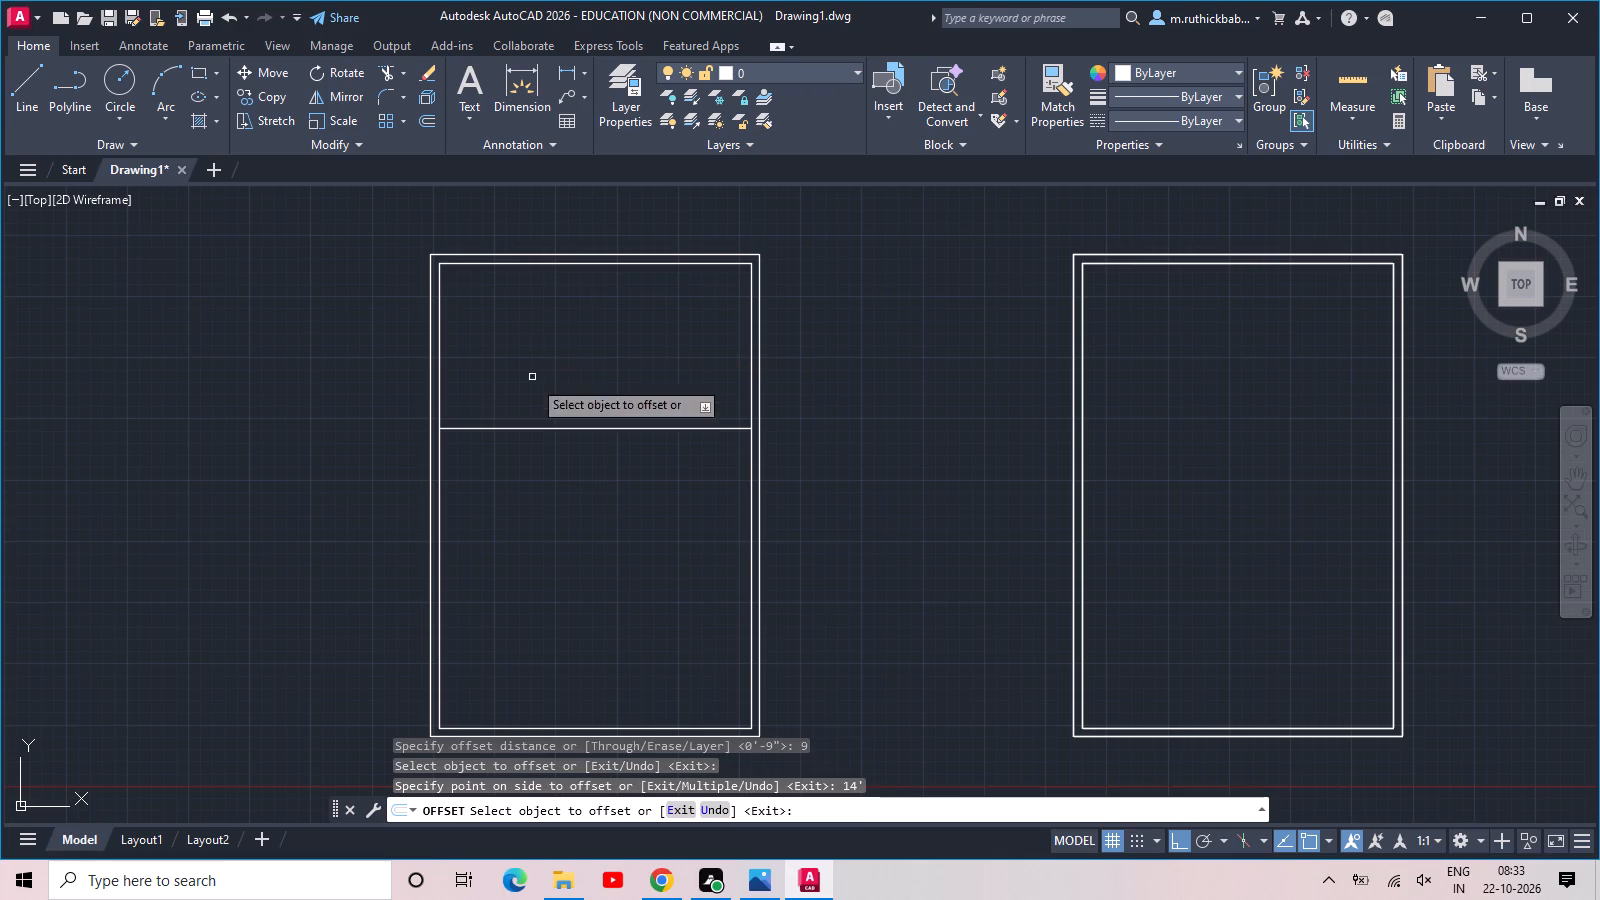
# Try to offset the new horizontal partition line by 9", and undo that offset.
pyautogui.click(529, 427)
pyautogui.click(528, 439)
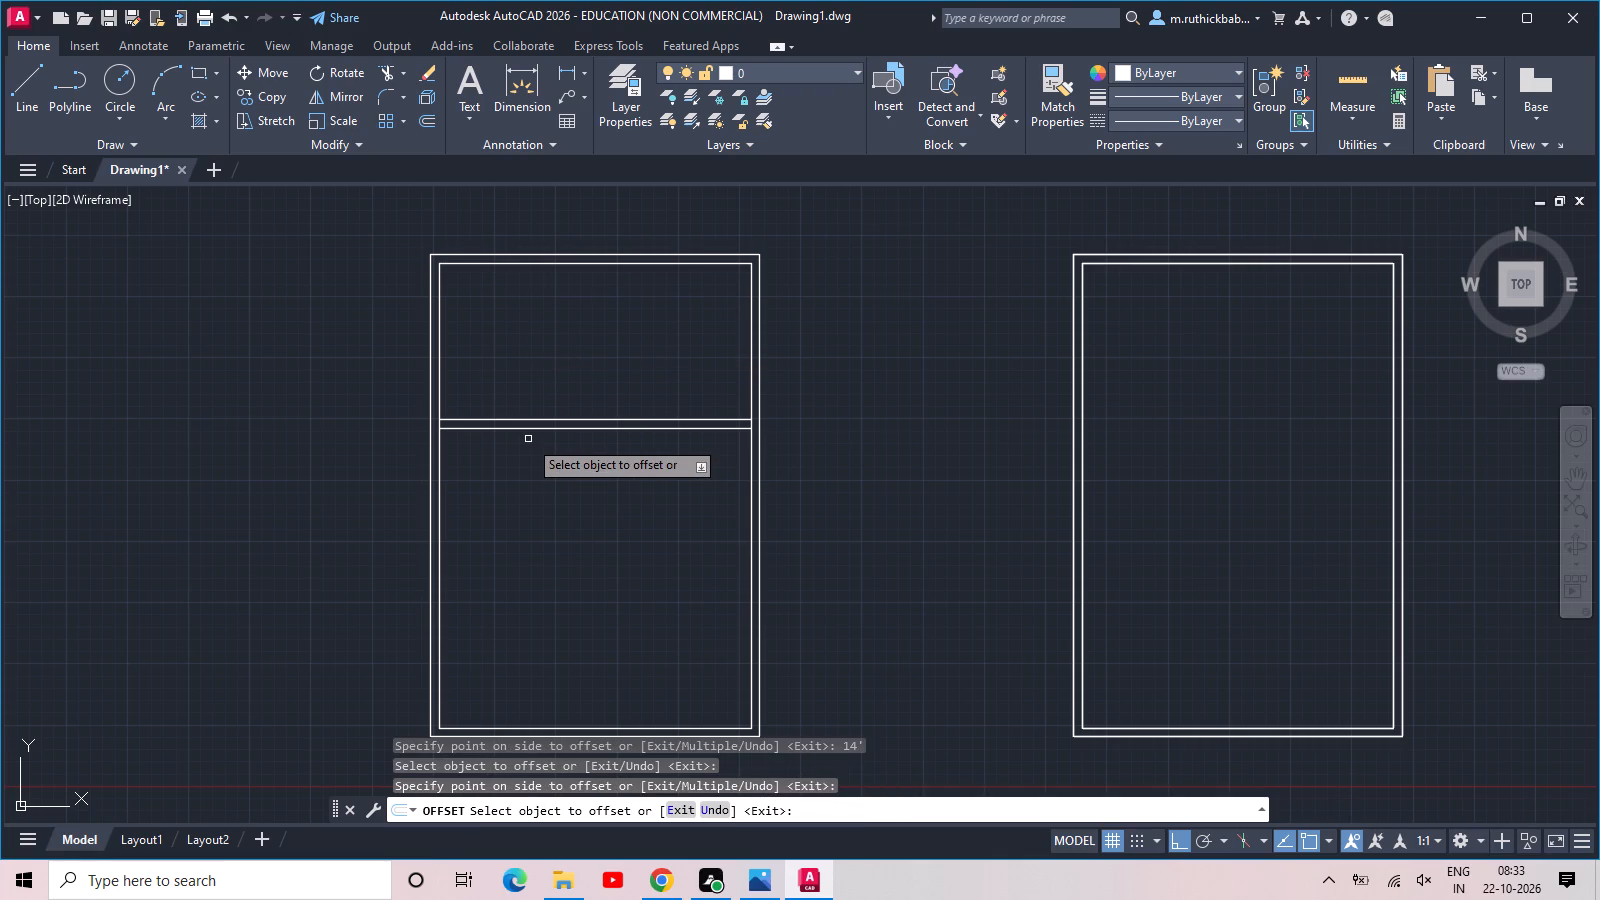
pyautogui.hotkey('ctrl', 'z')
# Offset the horizontal partition line 9" downward to form the first interior wall.
pyautogui.click(544, 428)
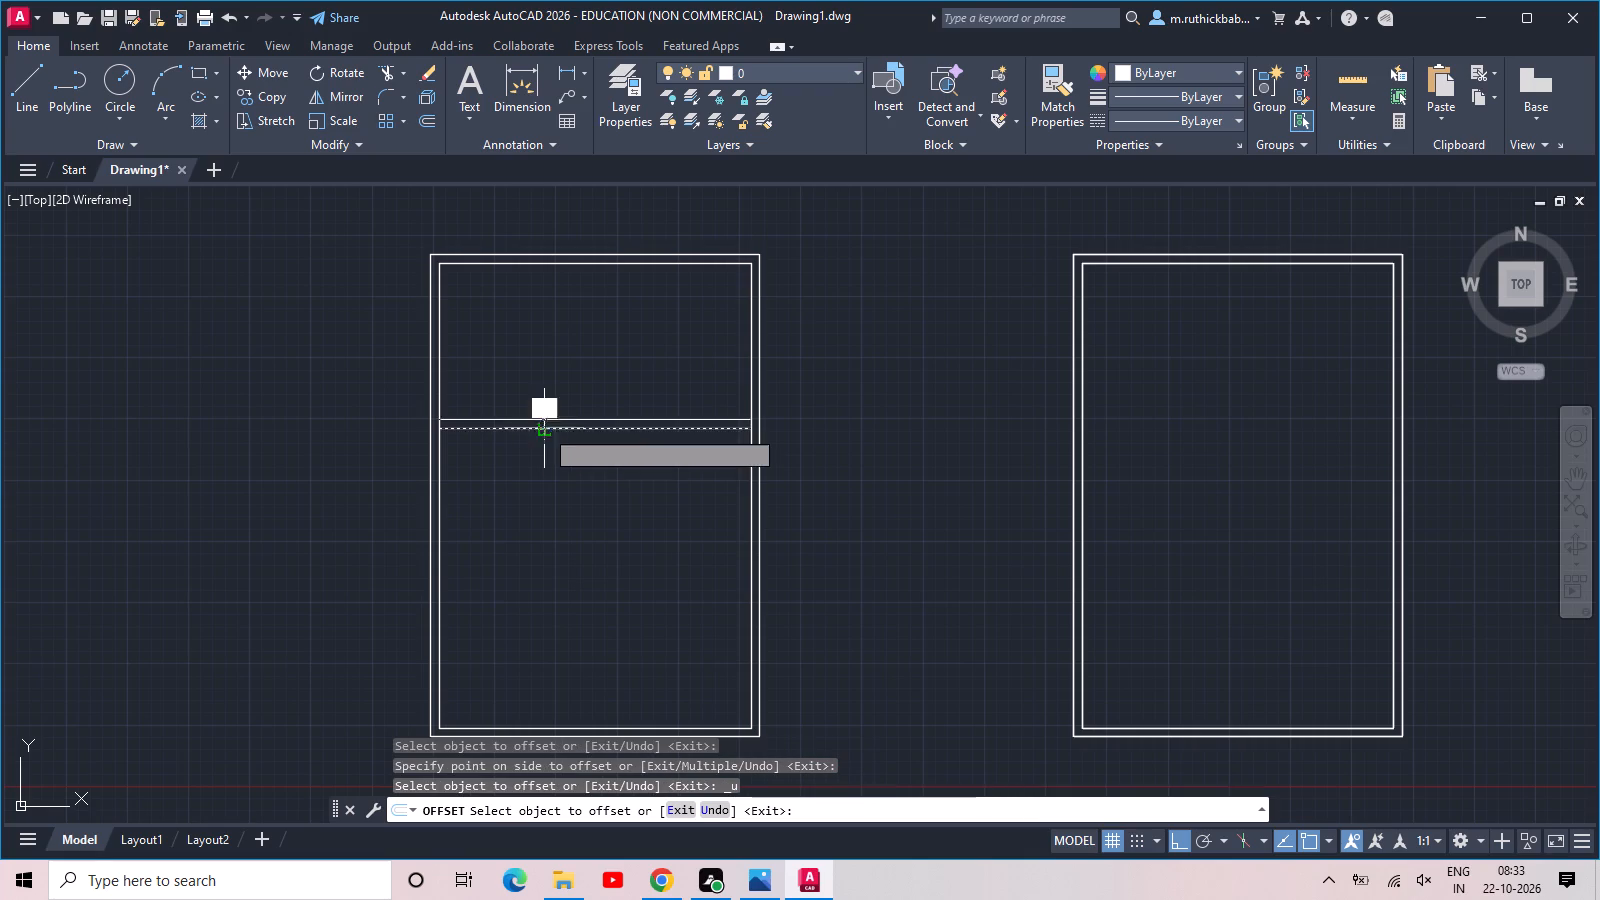
pyautogui.click(541, 445)
# Form a second interior wall by offsetting the first wall's lower line 7' downward, and the resulting line 9" downward.
pyautogui.click(502, 438)
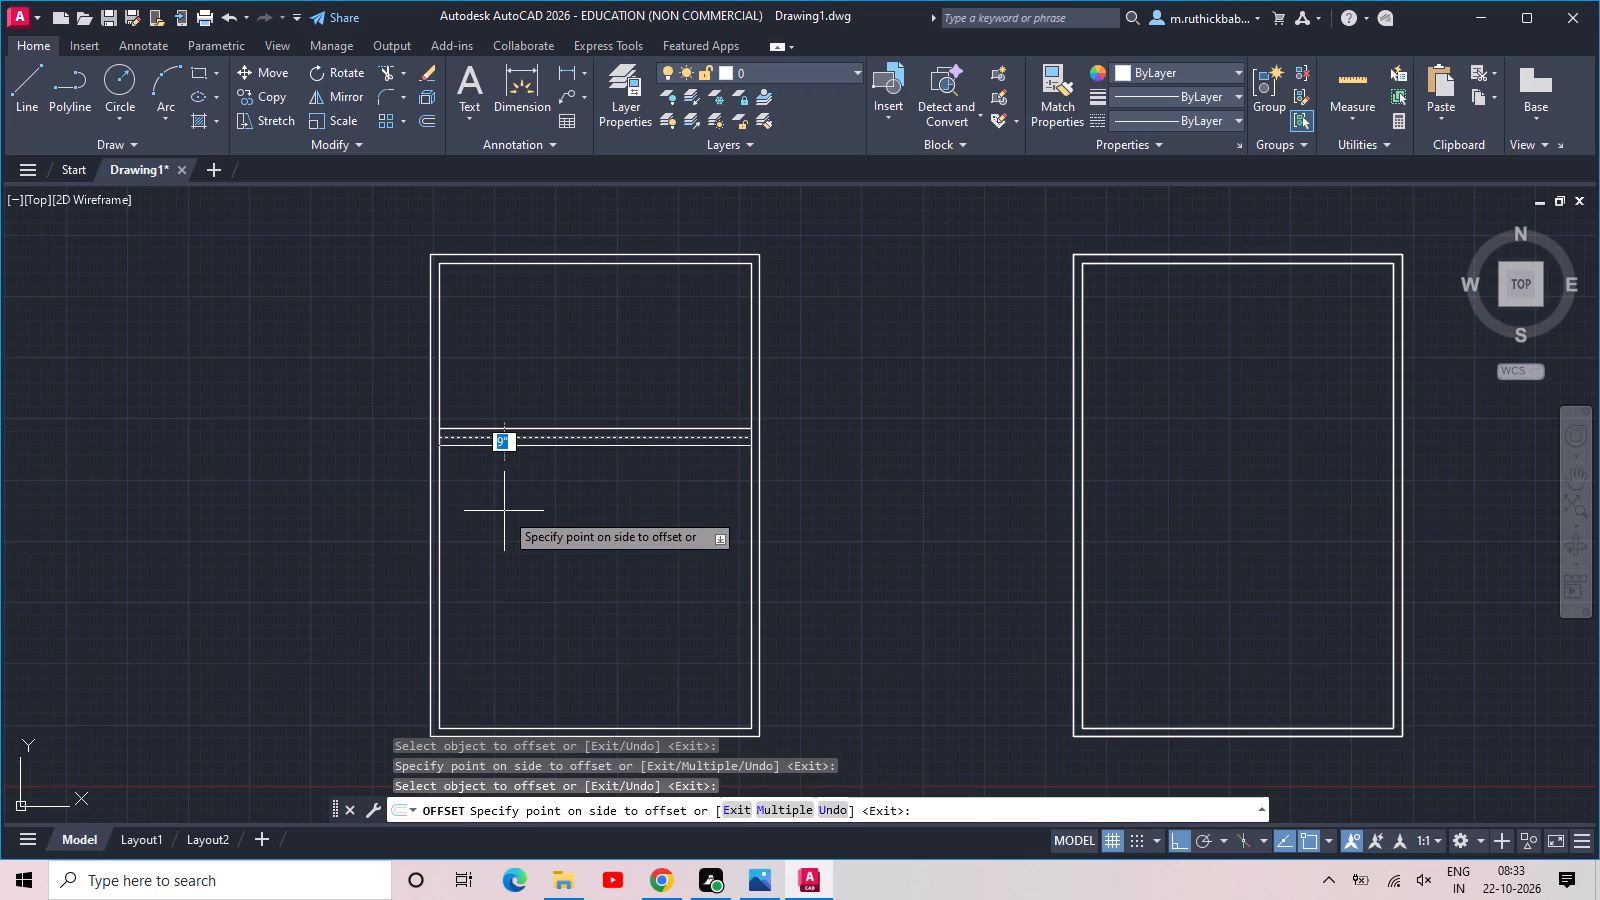
pyautogui.write("7'")
pyautogui.press('Return')
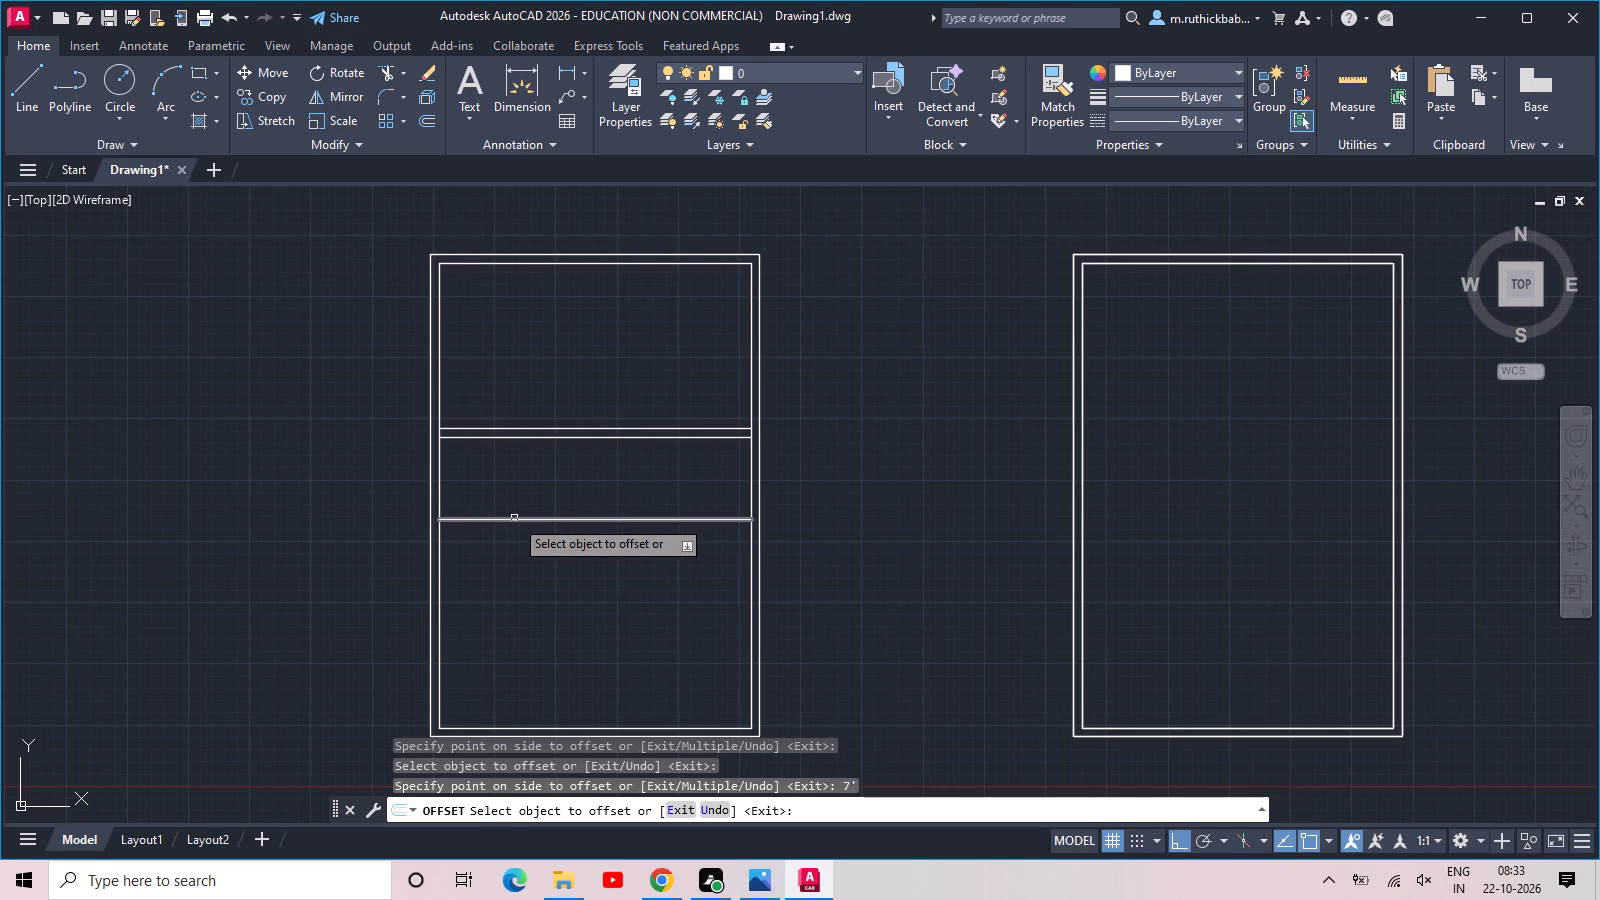
pyautogui.click(514, 518)
pyautogui.click(513, 561)
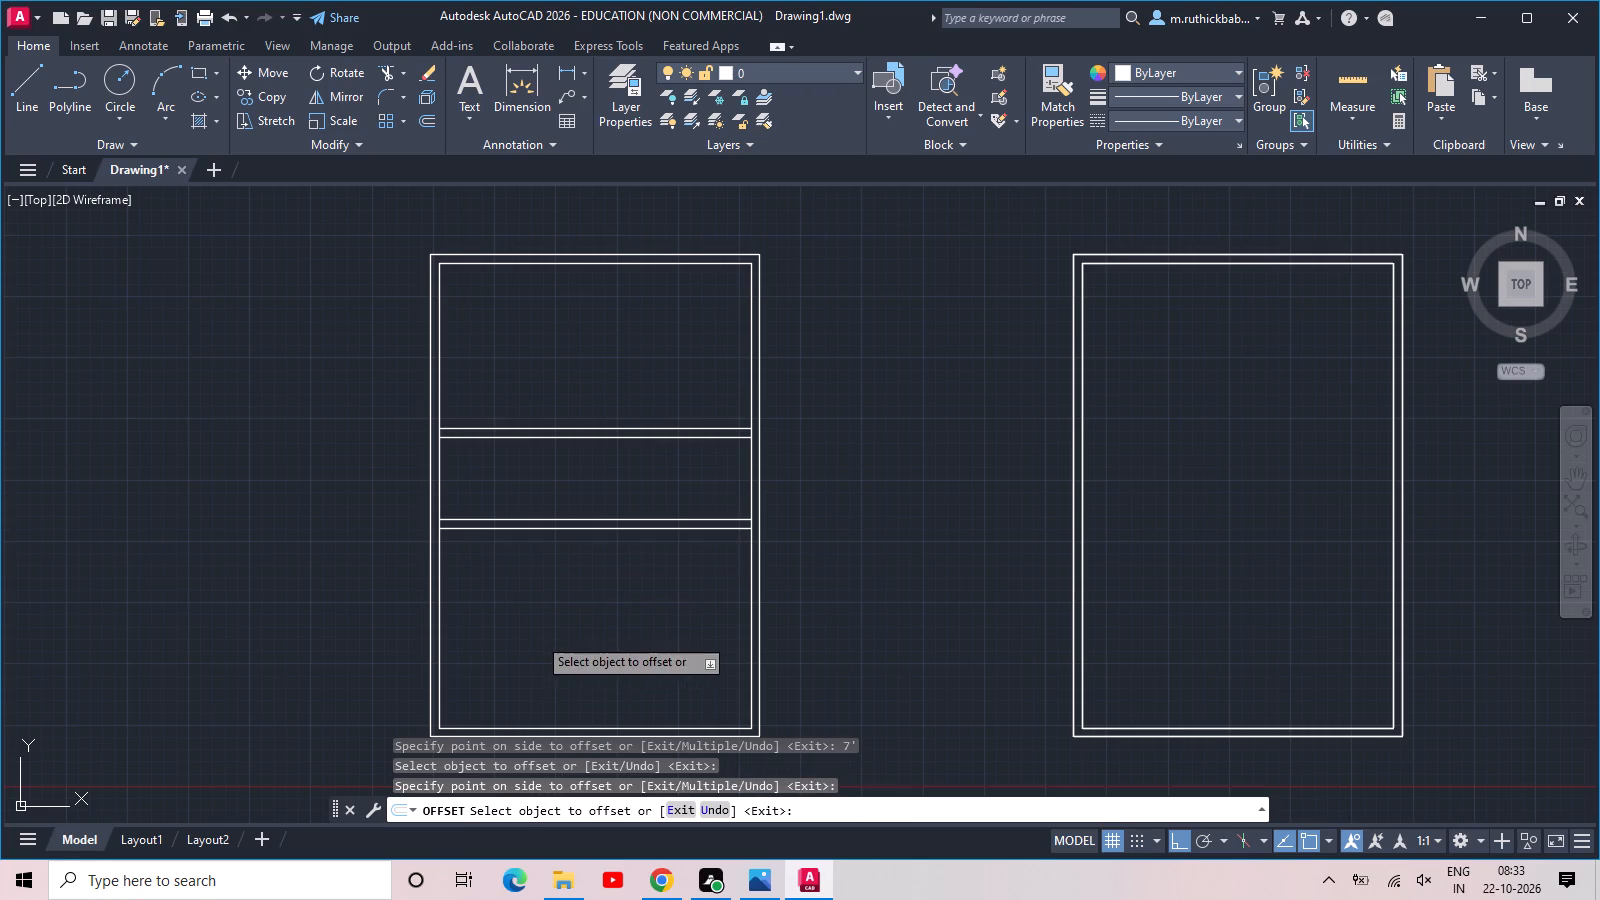
pyautogui.moveTo(555, 593); pyautogui.dragTo(537, 511, button='middle')
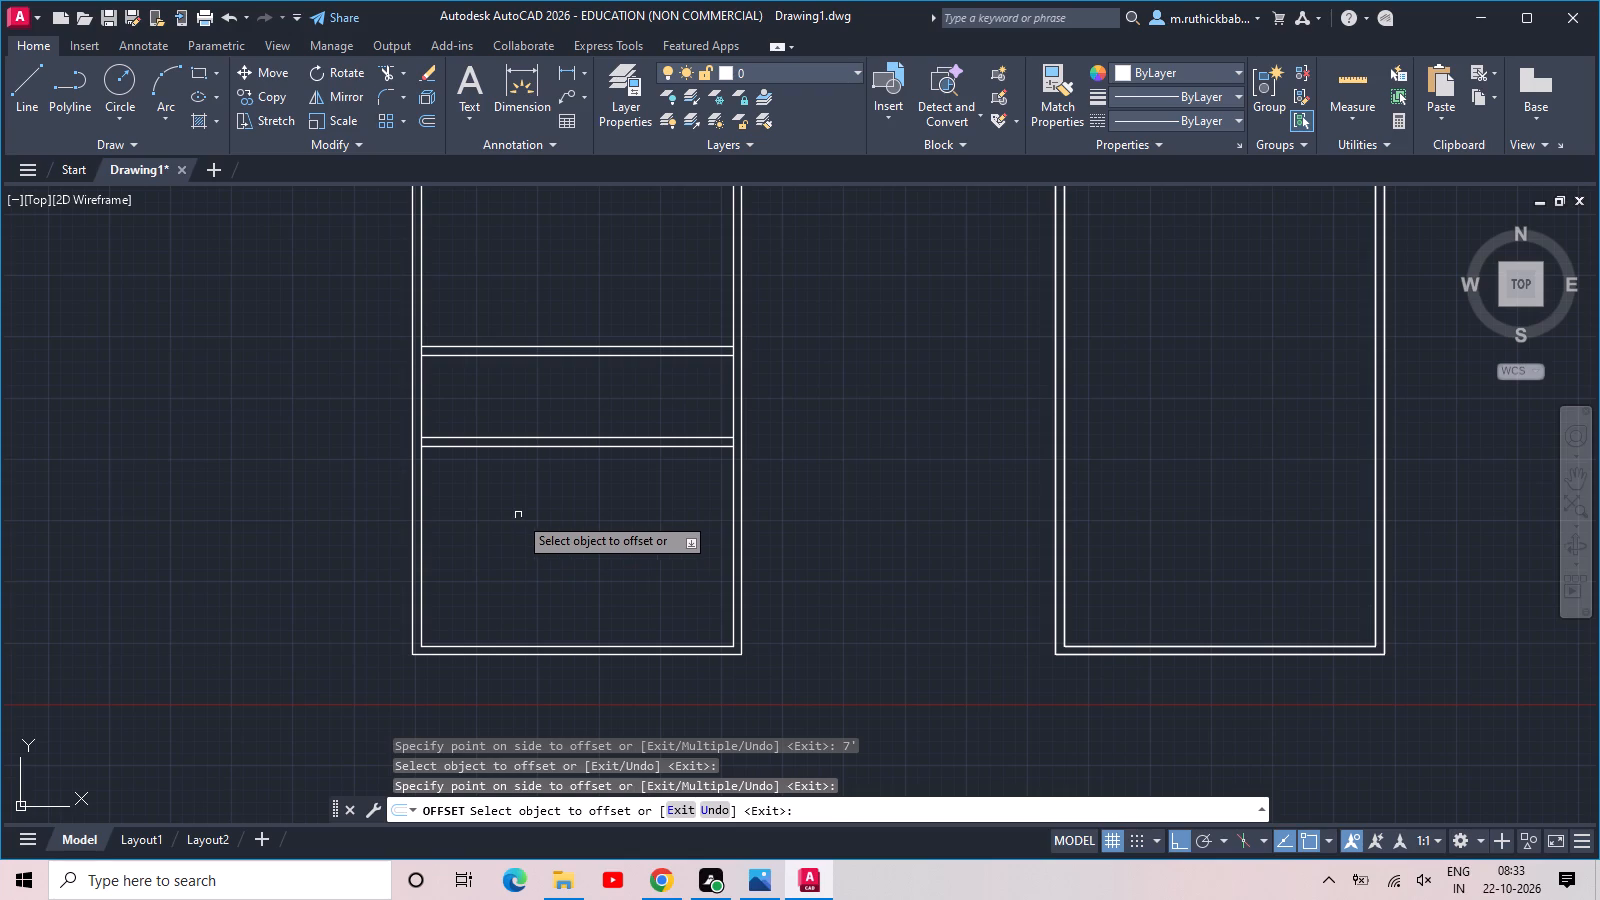
pyautogui.press('Escape')
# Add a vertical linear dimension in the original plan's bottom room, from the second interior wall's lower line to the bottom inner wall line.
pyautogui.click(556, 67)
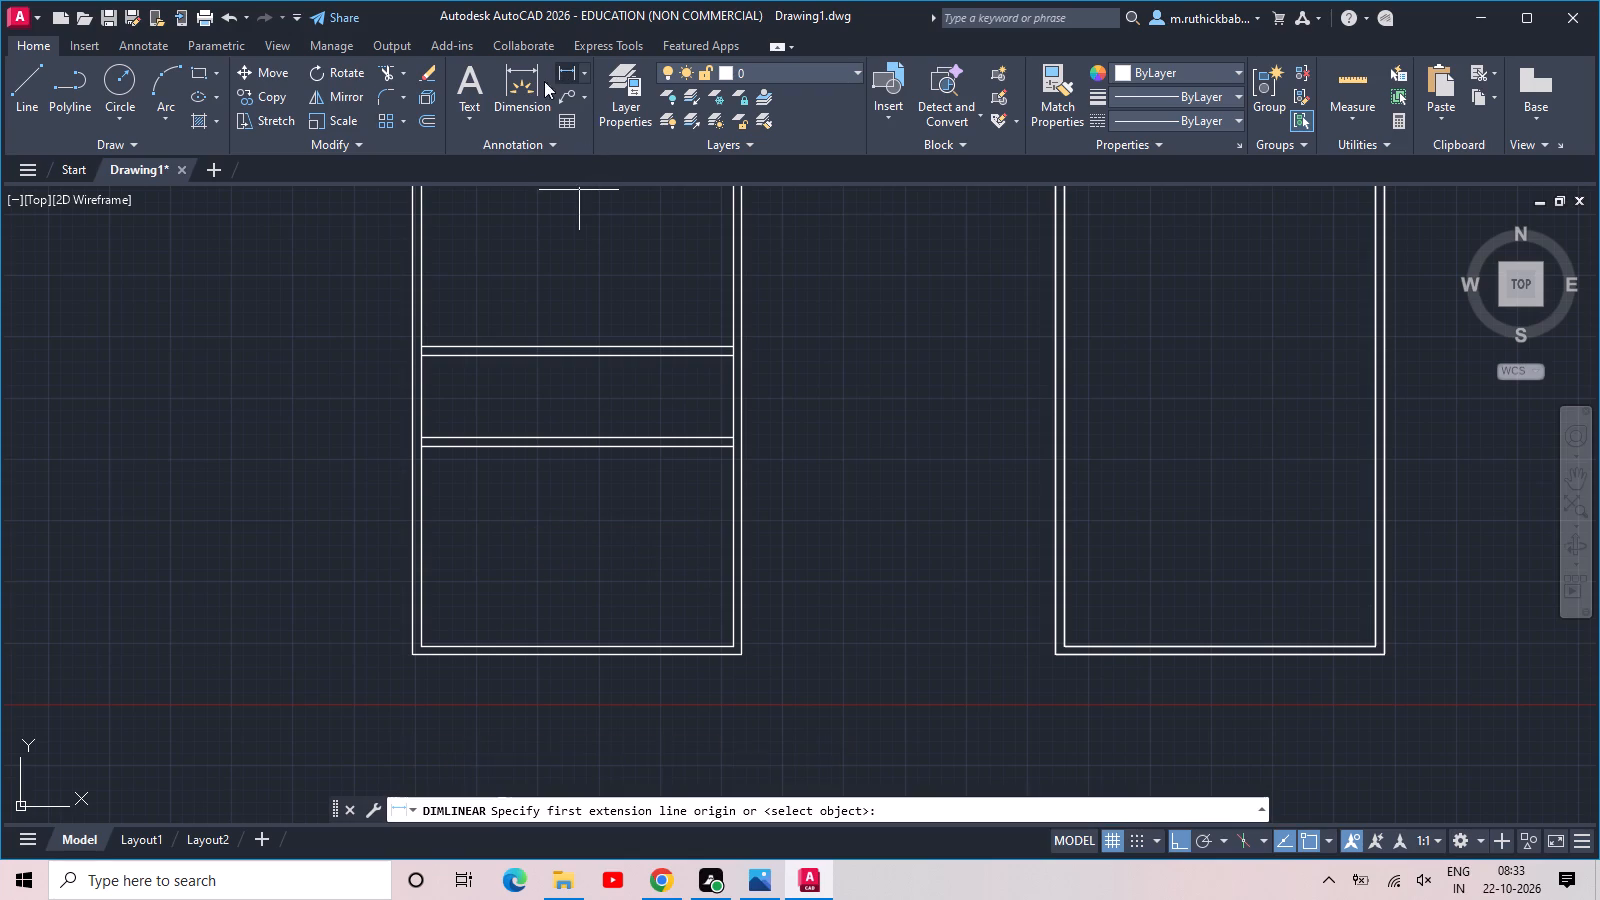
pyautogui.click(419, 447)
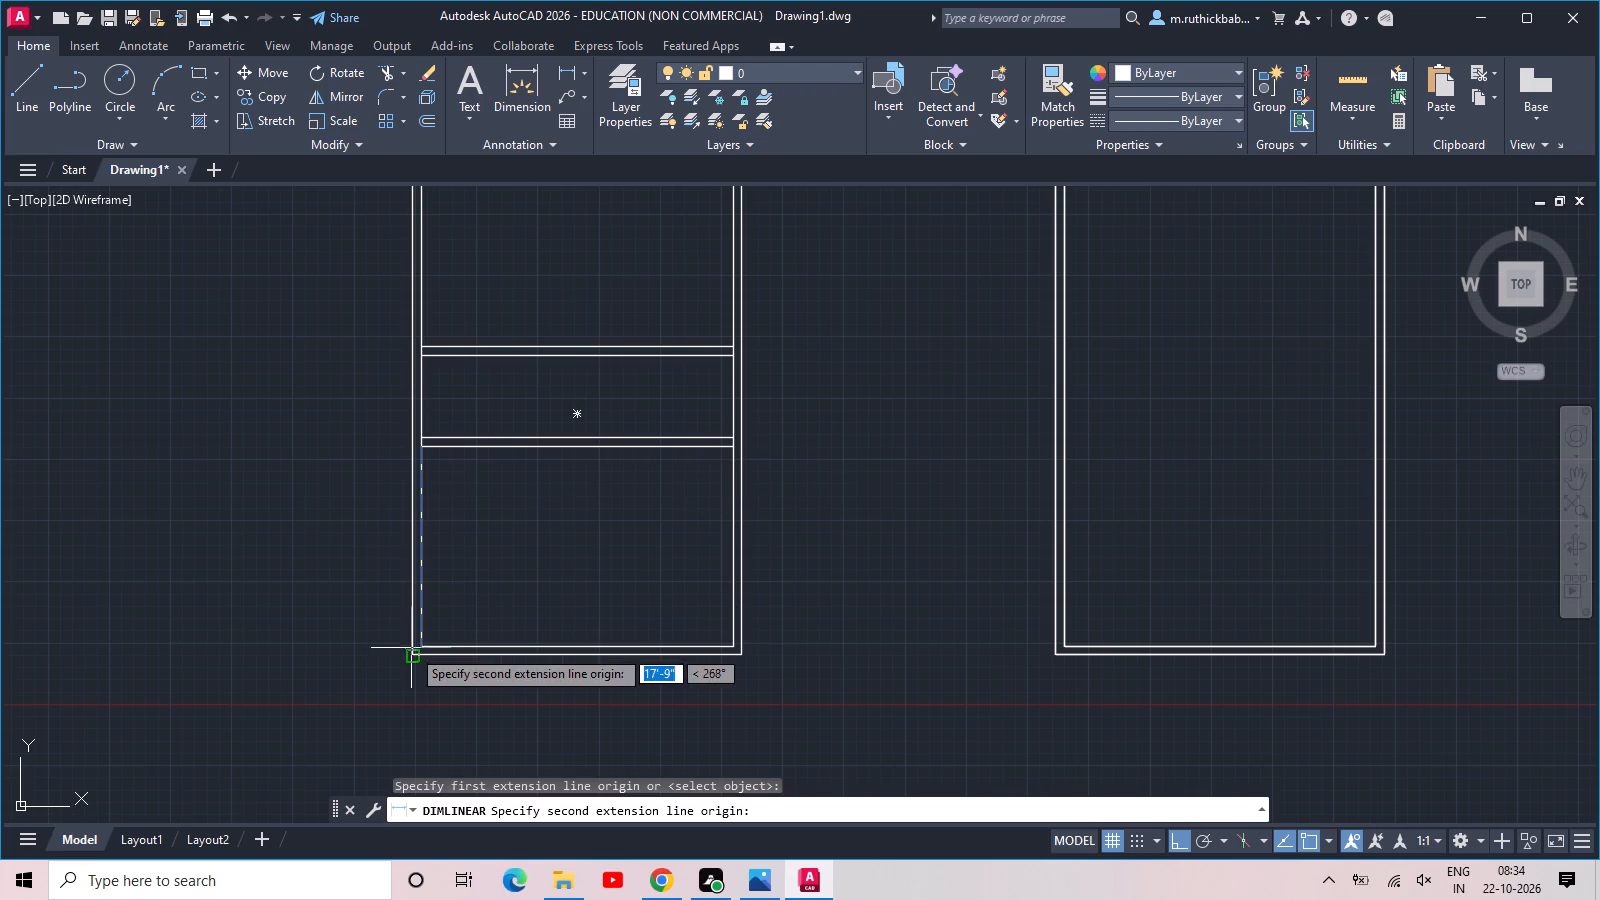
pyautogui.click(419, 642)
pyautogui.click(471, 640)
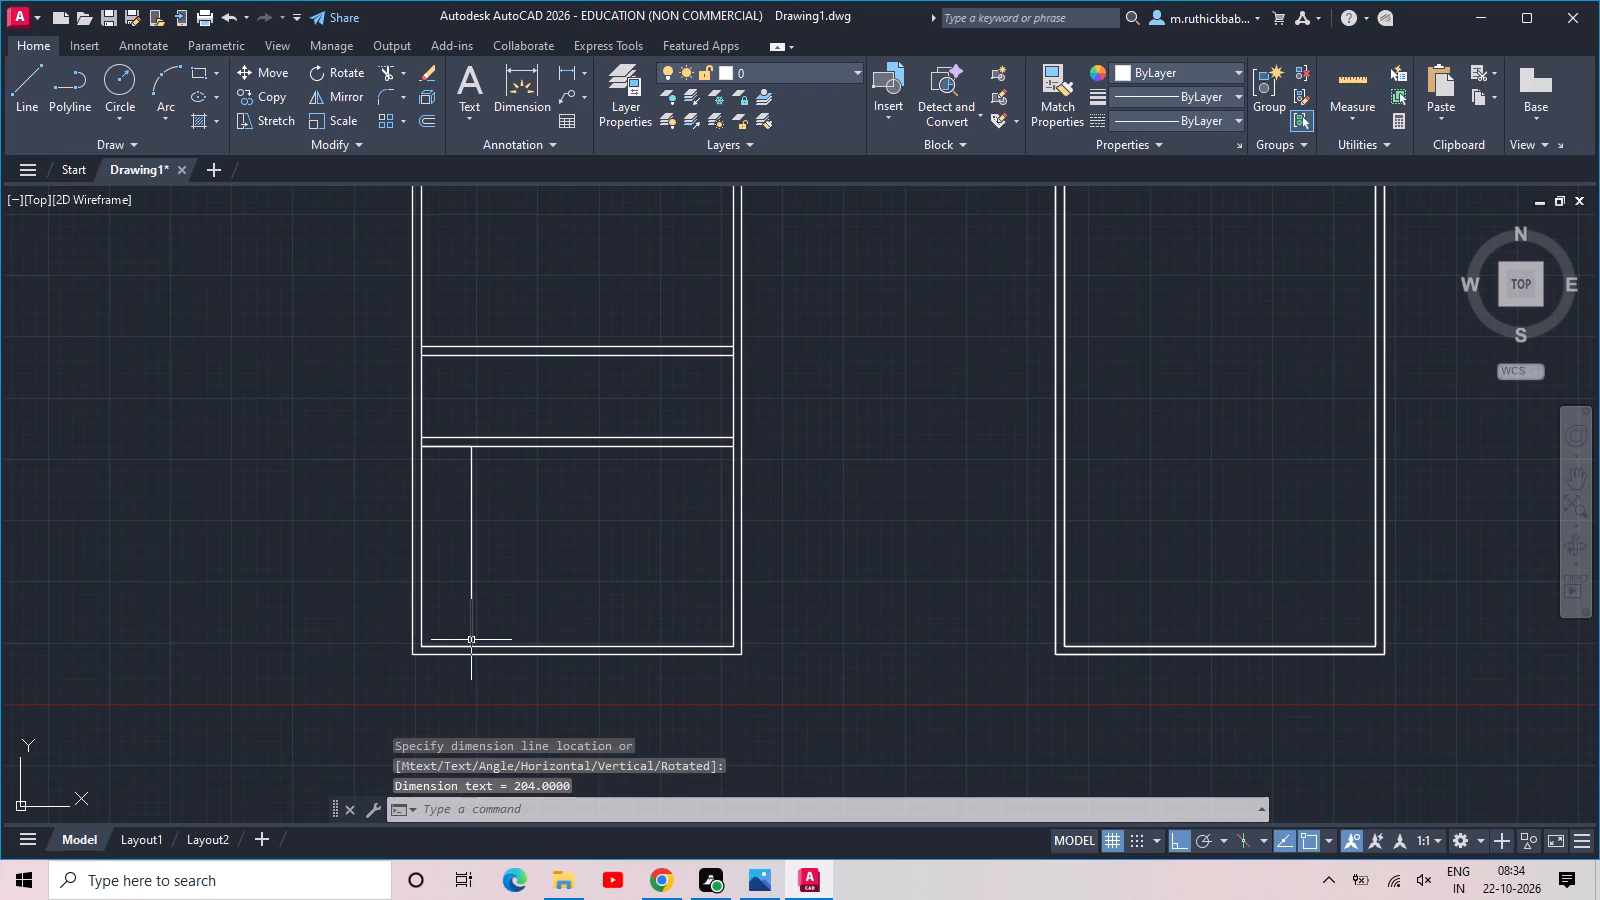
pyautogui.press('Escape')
# Set the Standard dimension style's text height to 12" and make the style current.
pyautogui.write('d')
pyautogui.press('space')
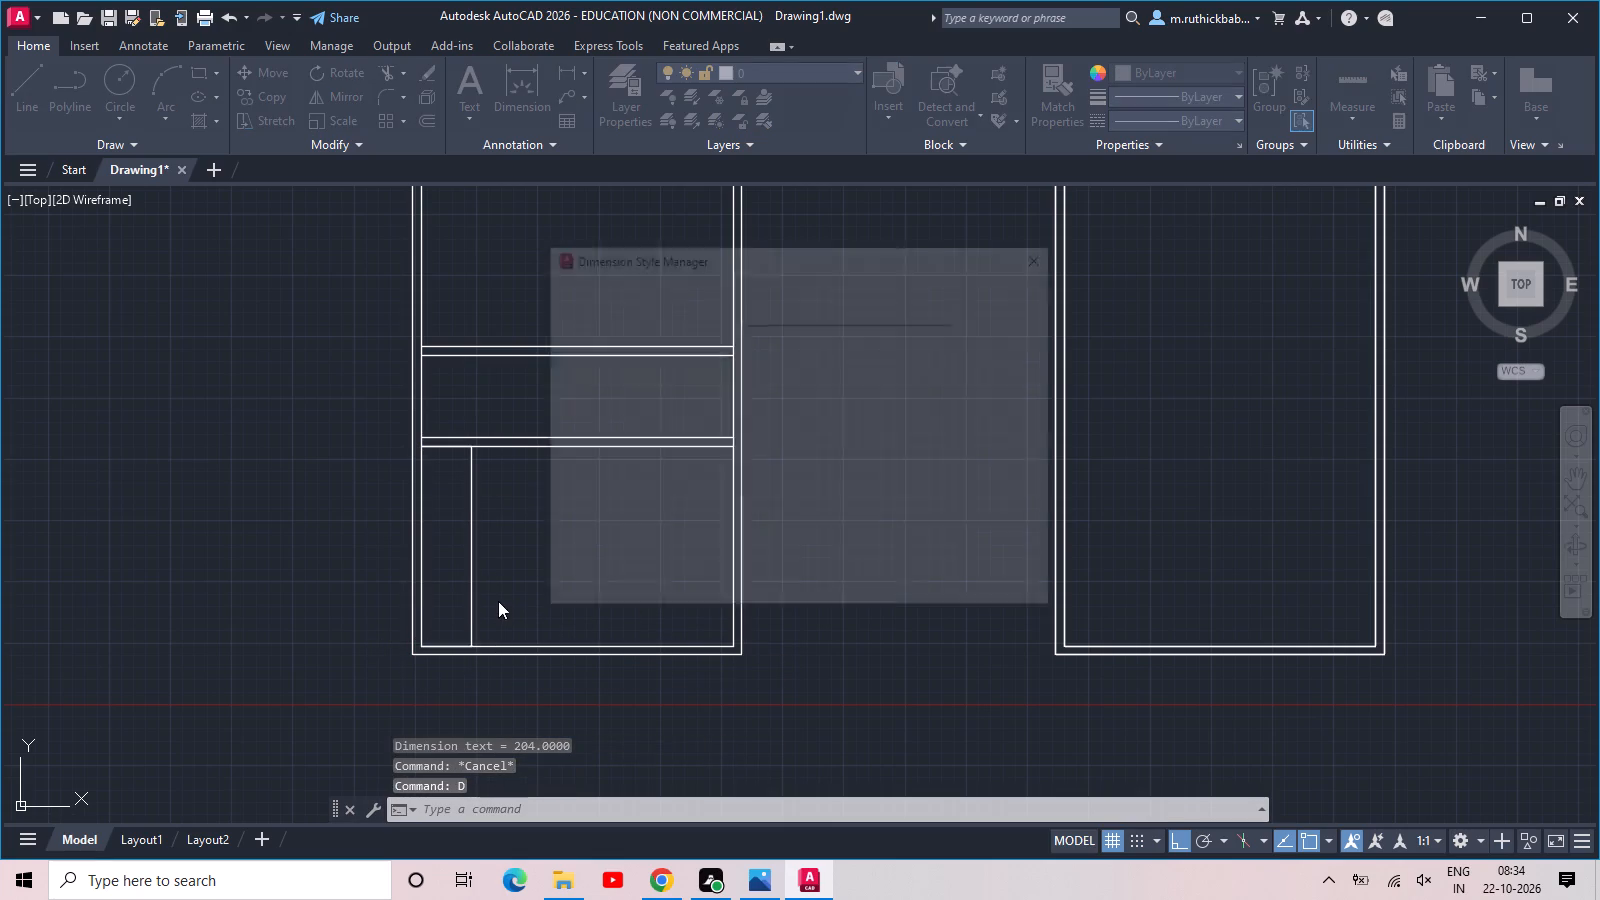
pyautogui.click(996, 392)
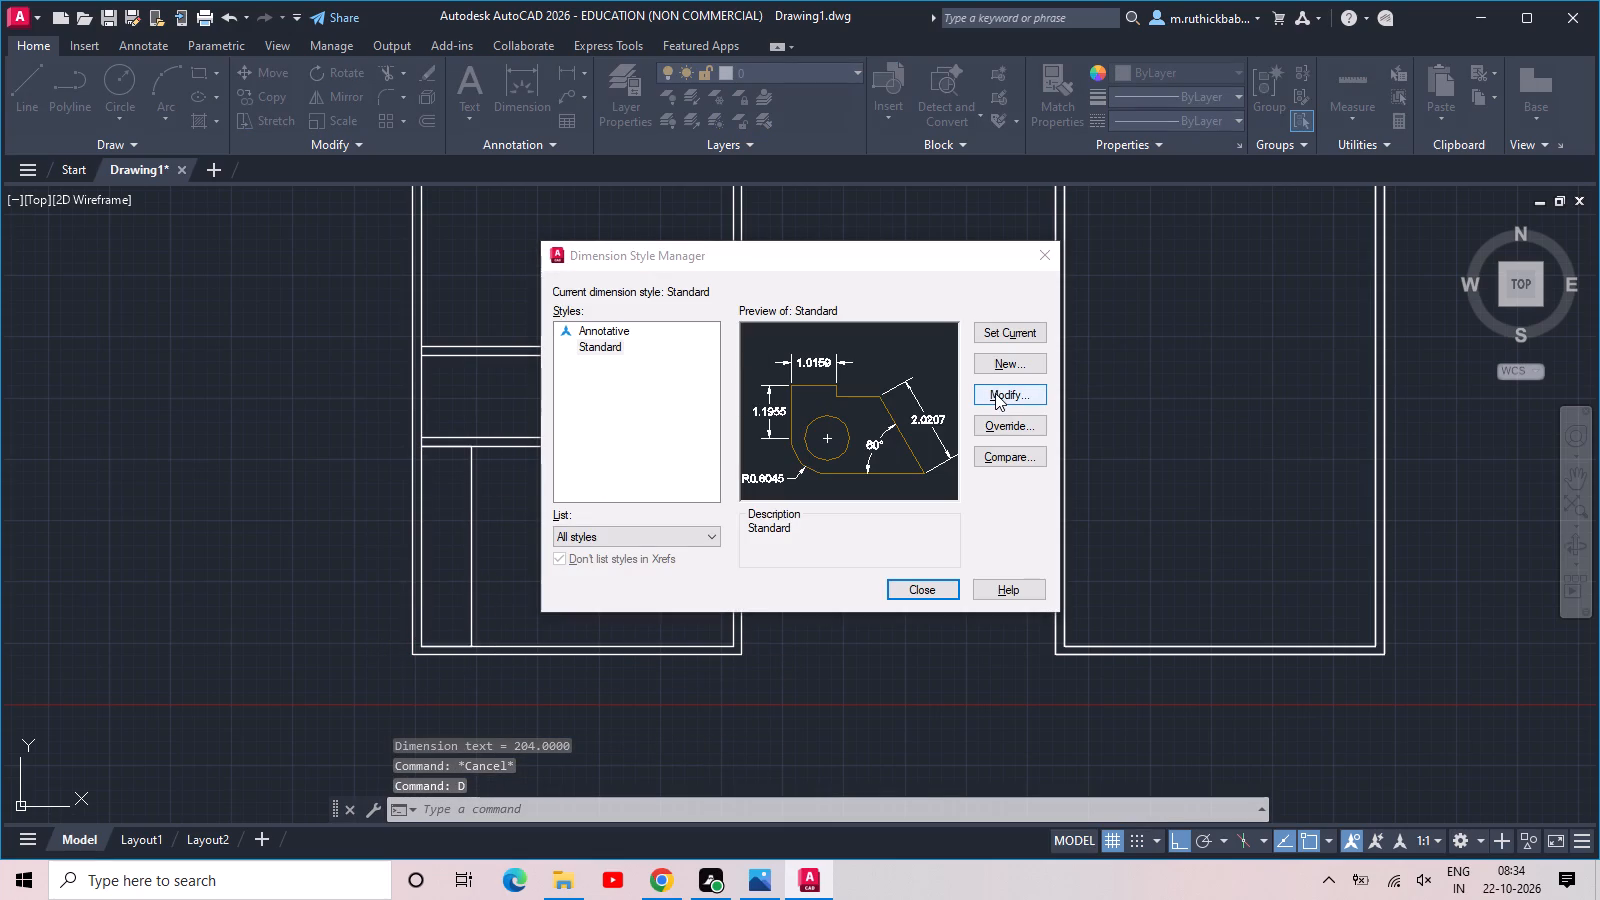
pyautogui.click(993, 394)
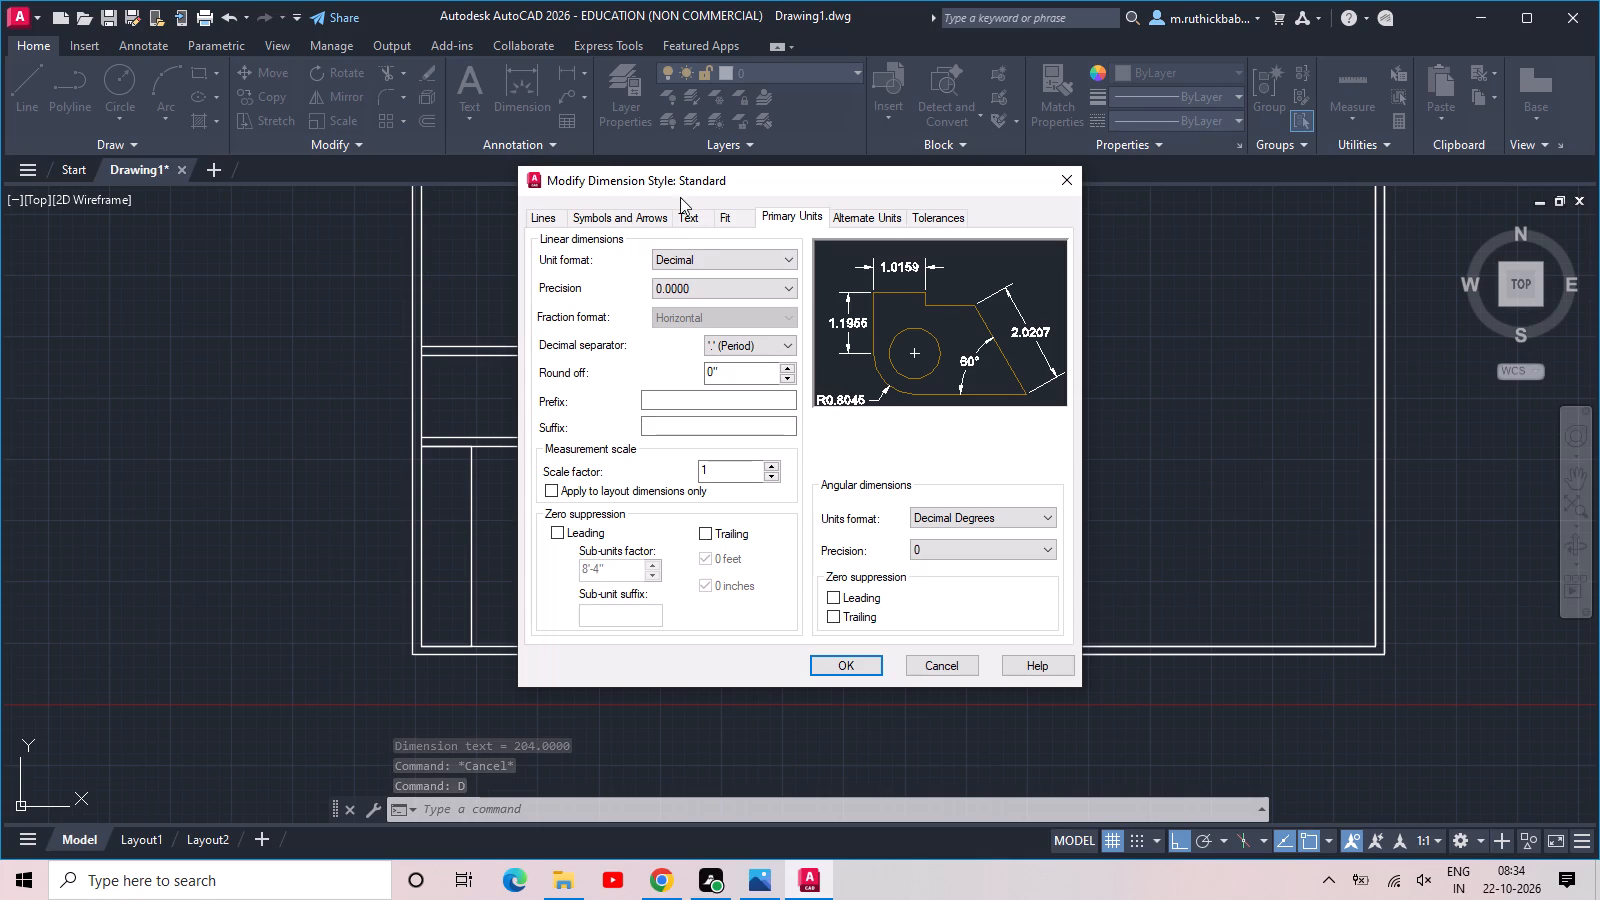
pyautogui.click(698, 218)
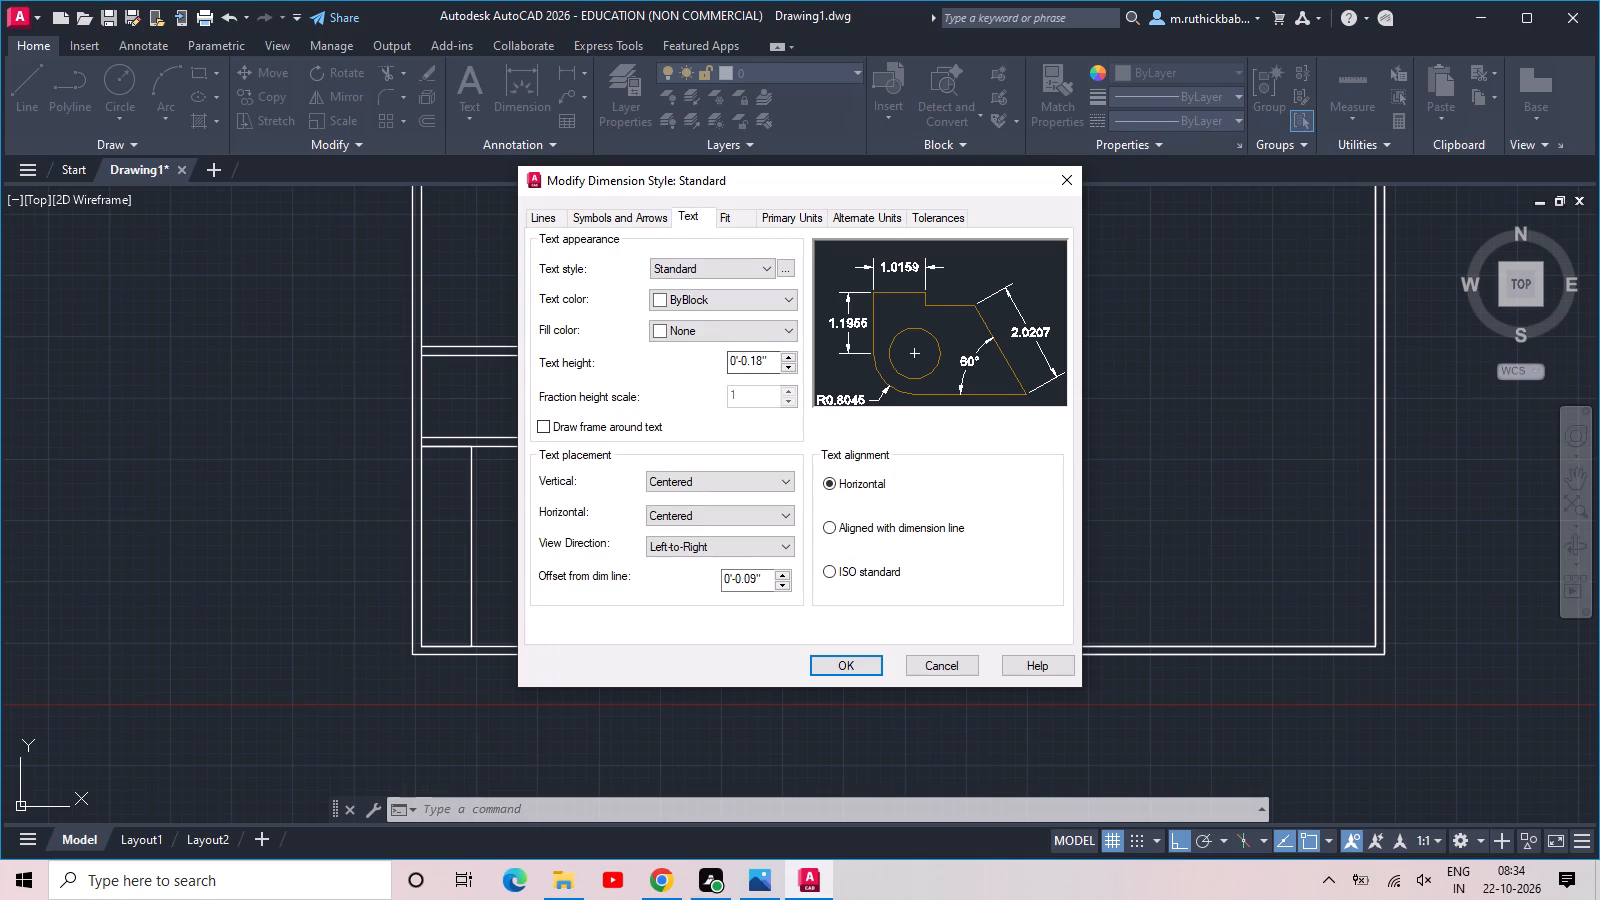
pyautogui.click(780, 365)
pyautogui.moveTo(774, 357); pyautogui.dragTo(717, 358)
pyautogui.write('12')
pyautogui.press('Return')
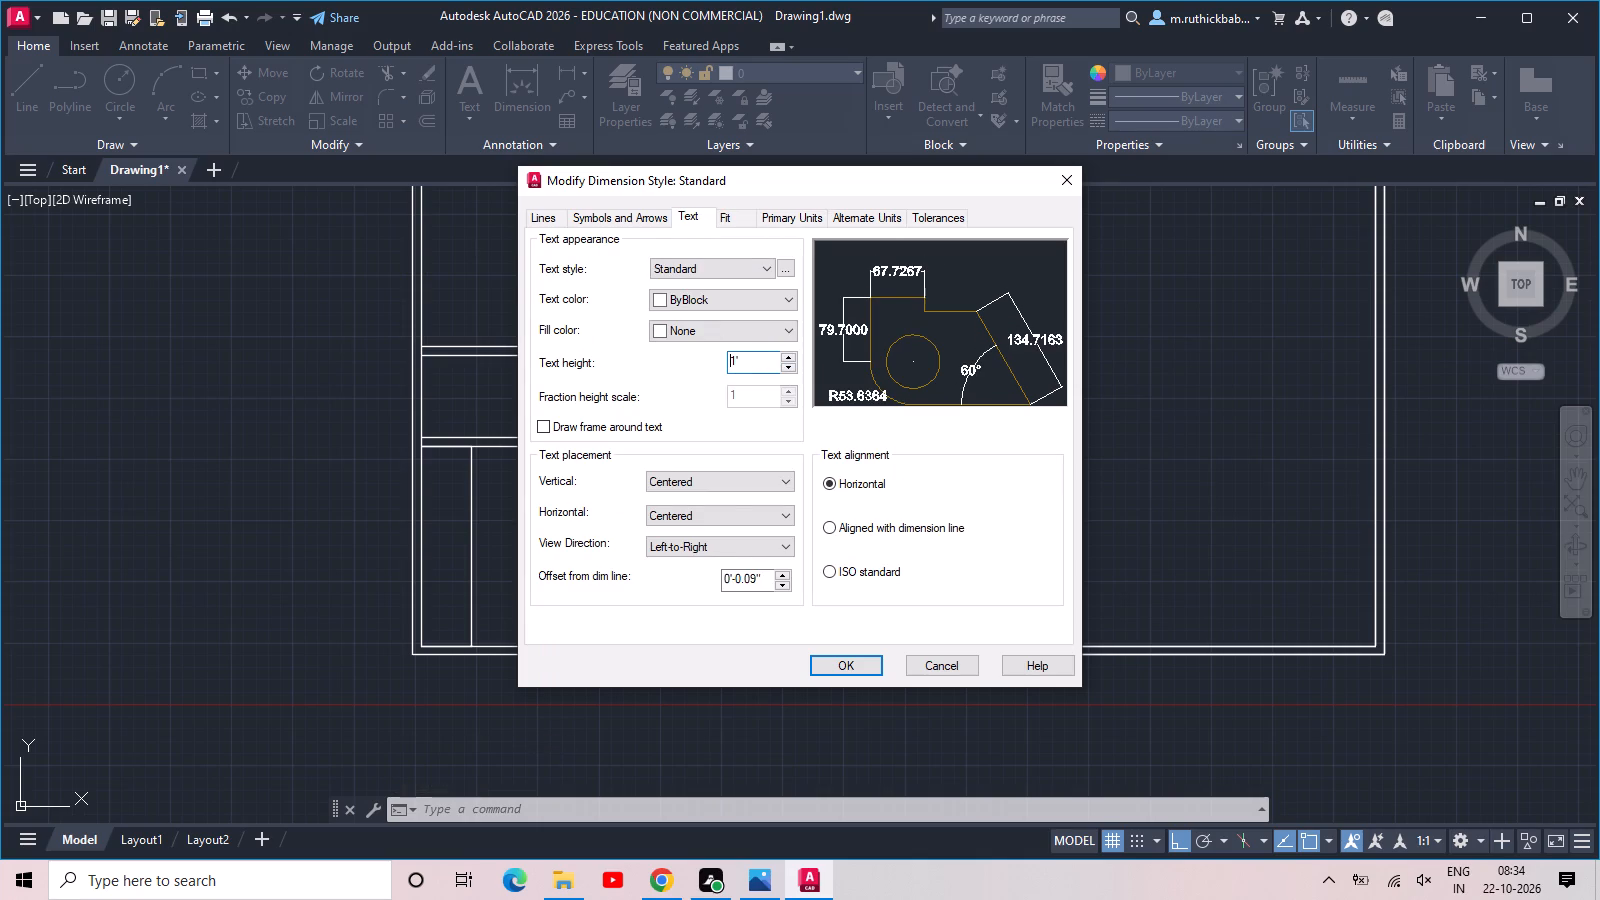
pyautogui.click(829, 665)
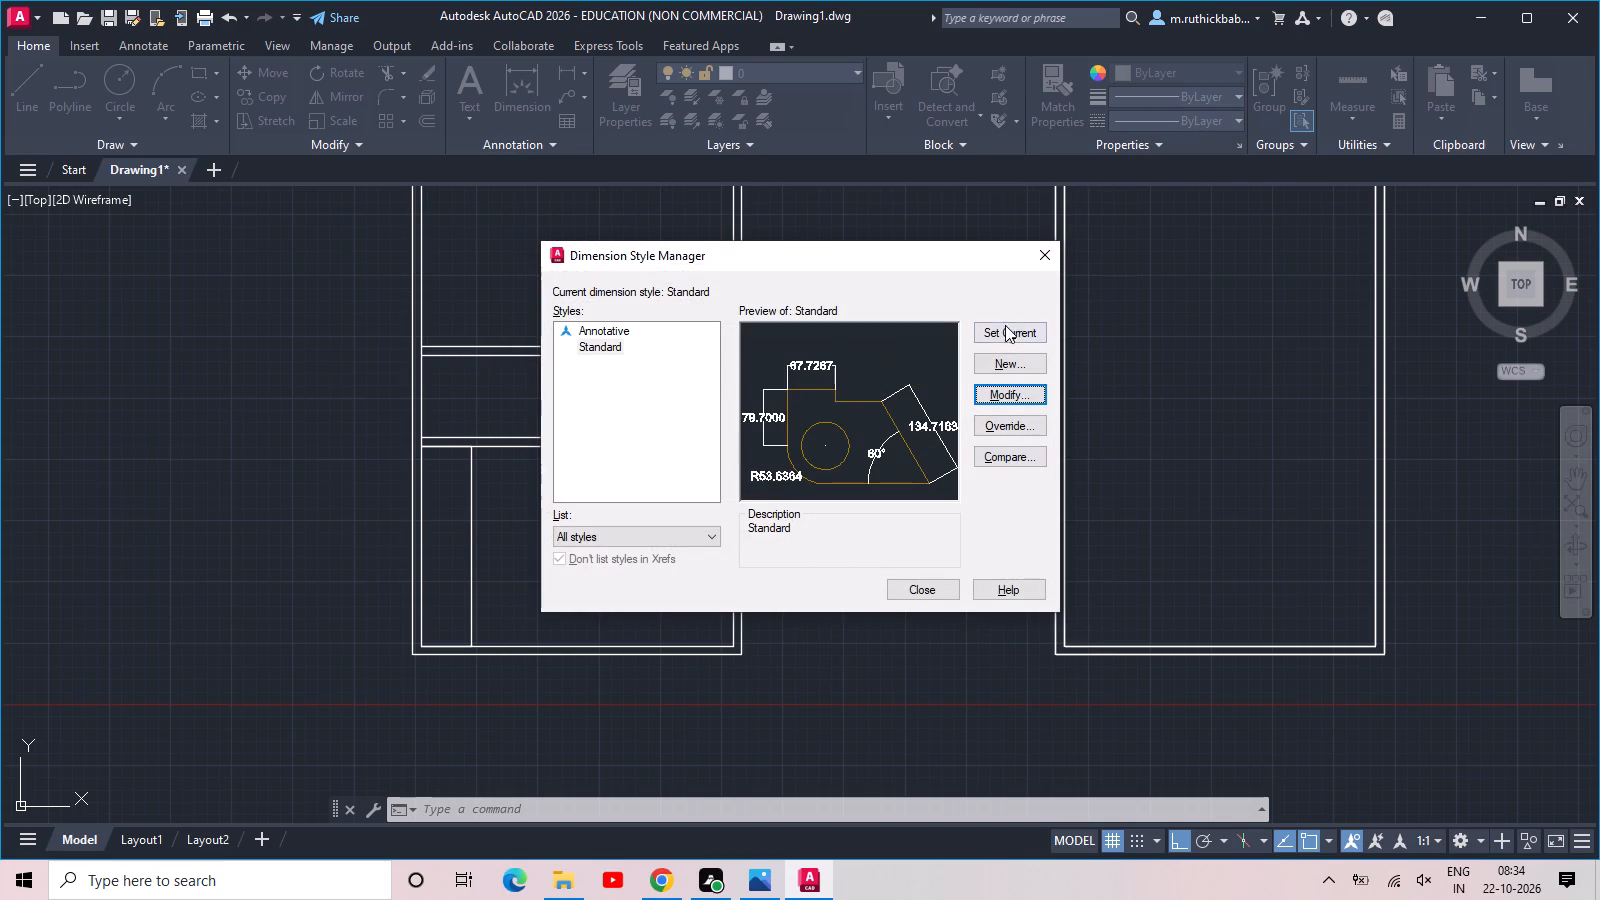
pyautogui.click(1005, 328)
pyautogui.click(927, 583)
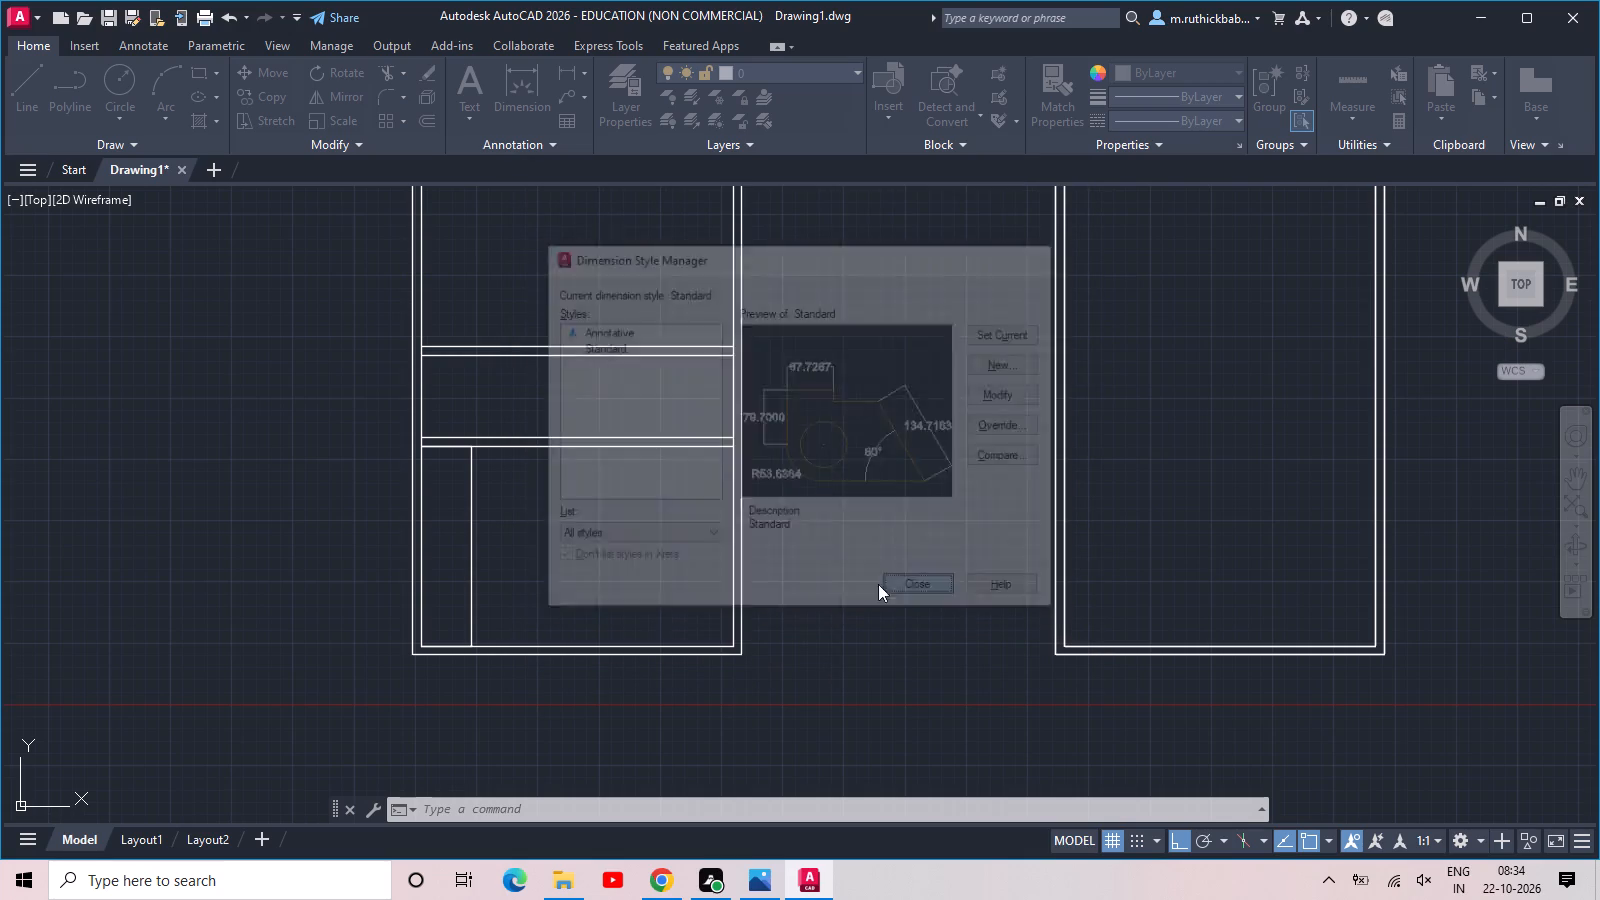
# Set the Standard dimension style's primary units to Engineering format with 0'-0" precision, and make the style current.
pyautogui.scroll(1, 484, 564)
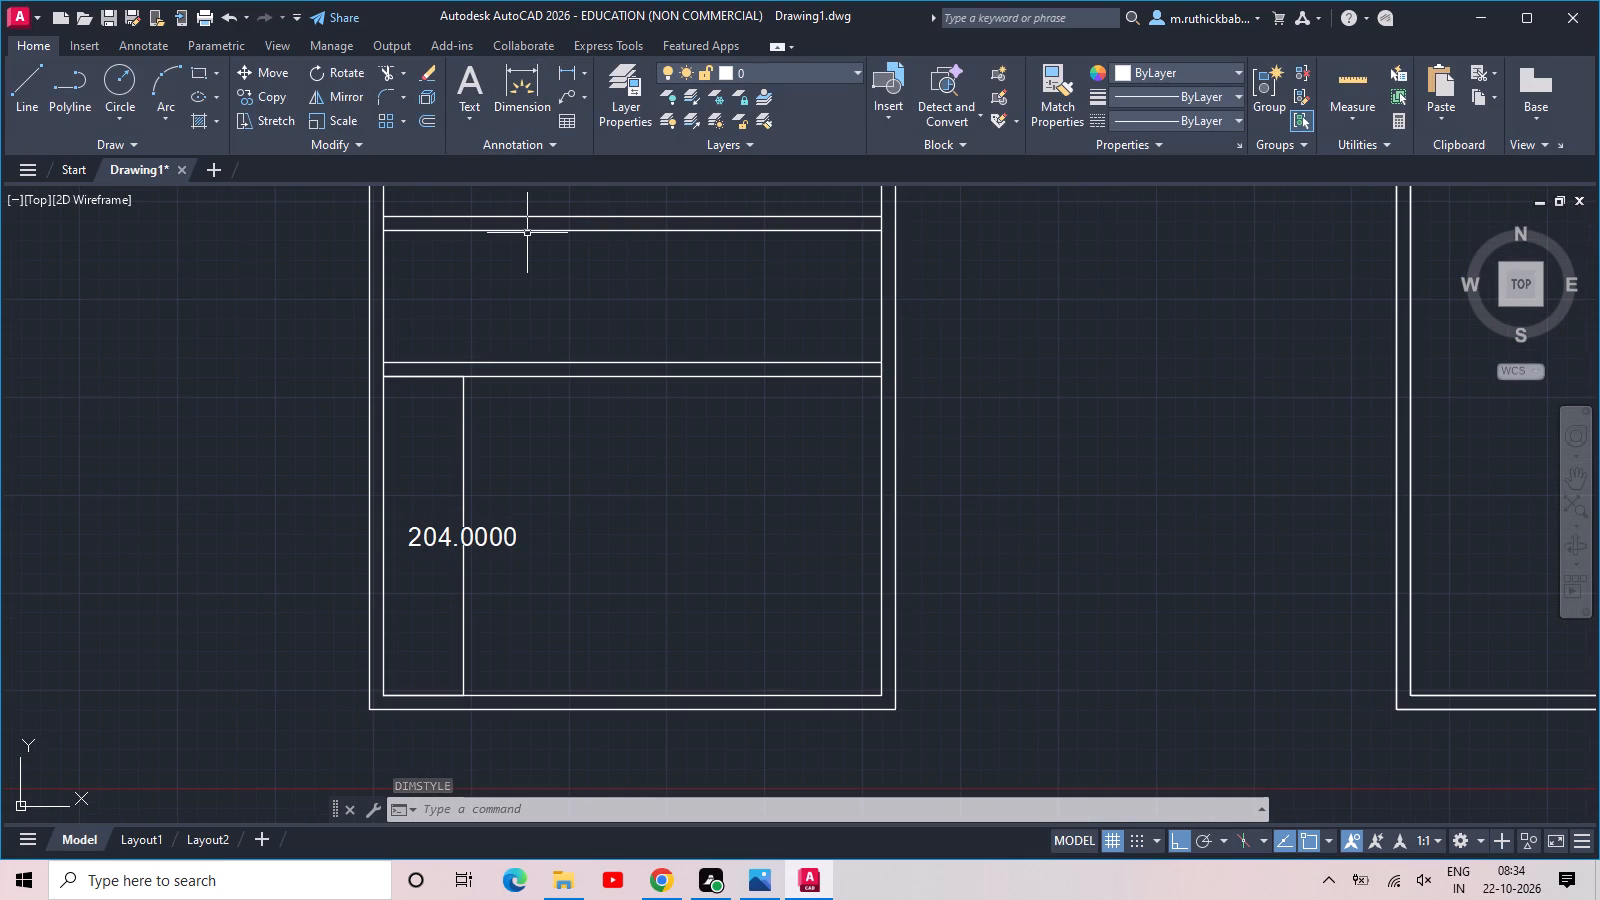
pyautogui.write('d')
pyautogui.press('space')
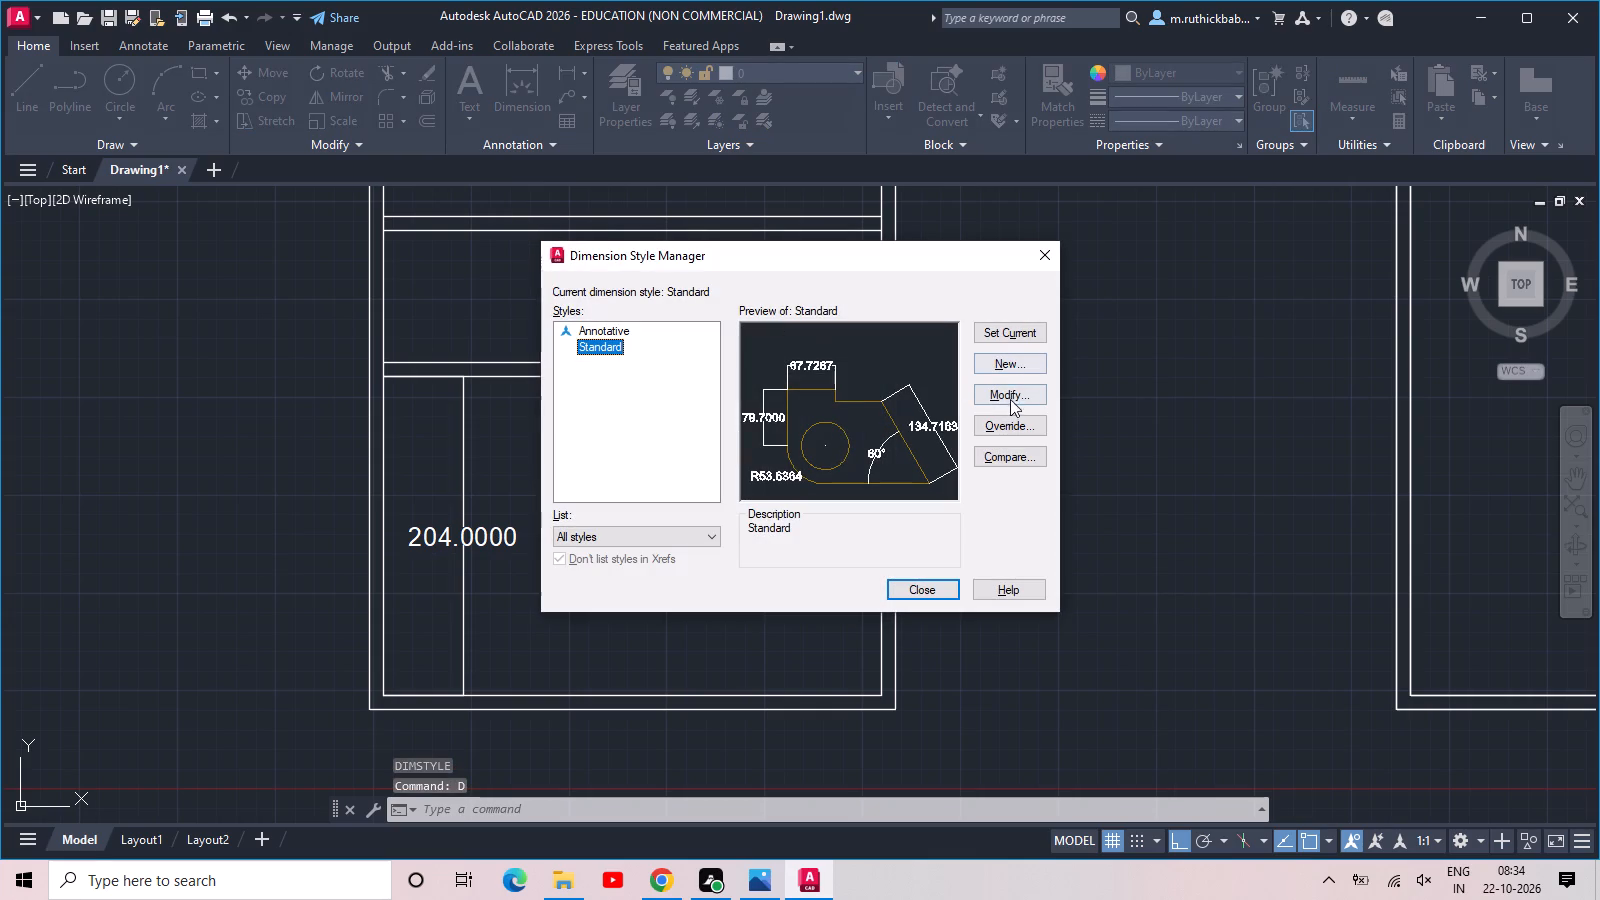
pyautogui.click(1008, 400)
pyautogui.click(1008, 400)
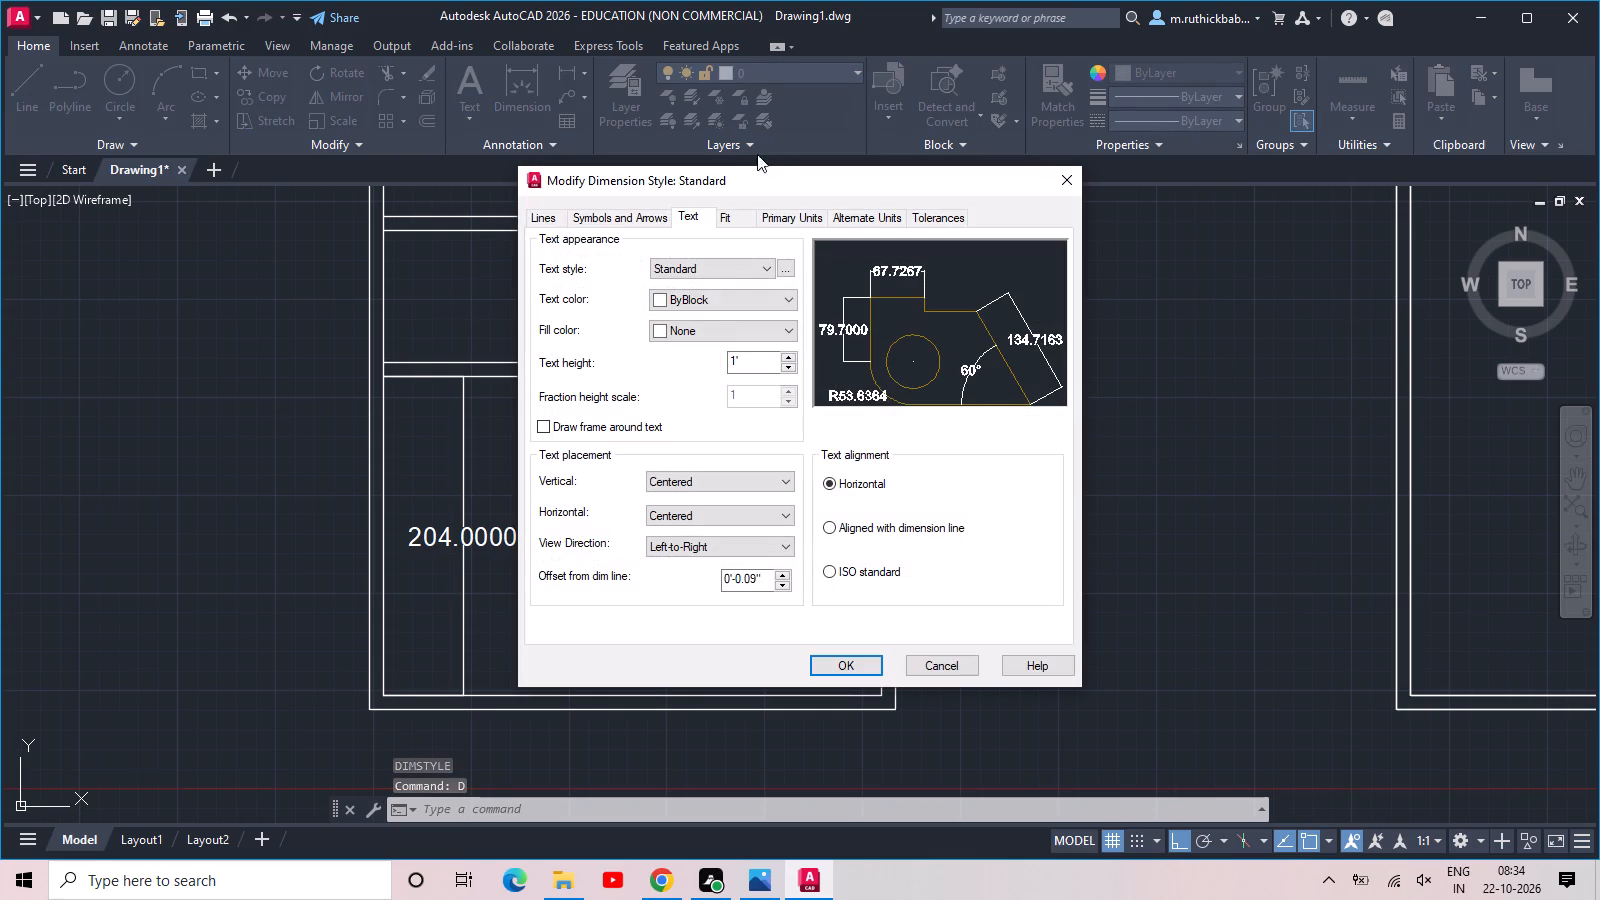
pyautogui.click(791, 222)
pyautogui.click(737, 261)
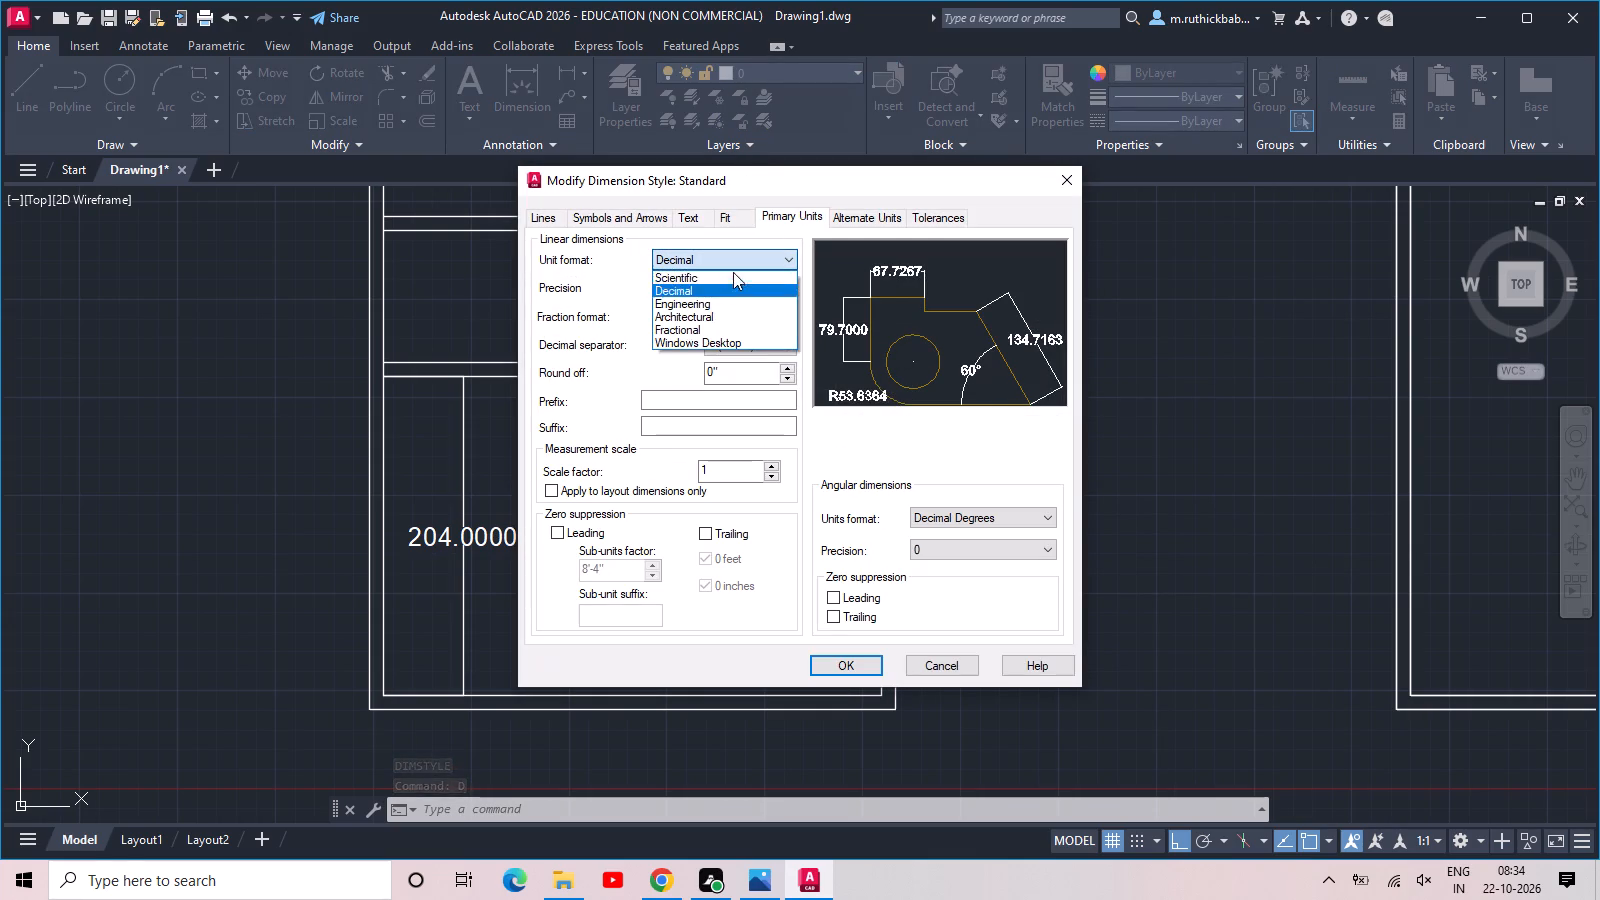
pyautogui.click(722, 305)
pyautogui.click(730, 284)
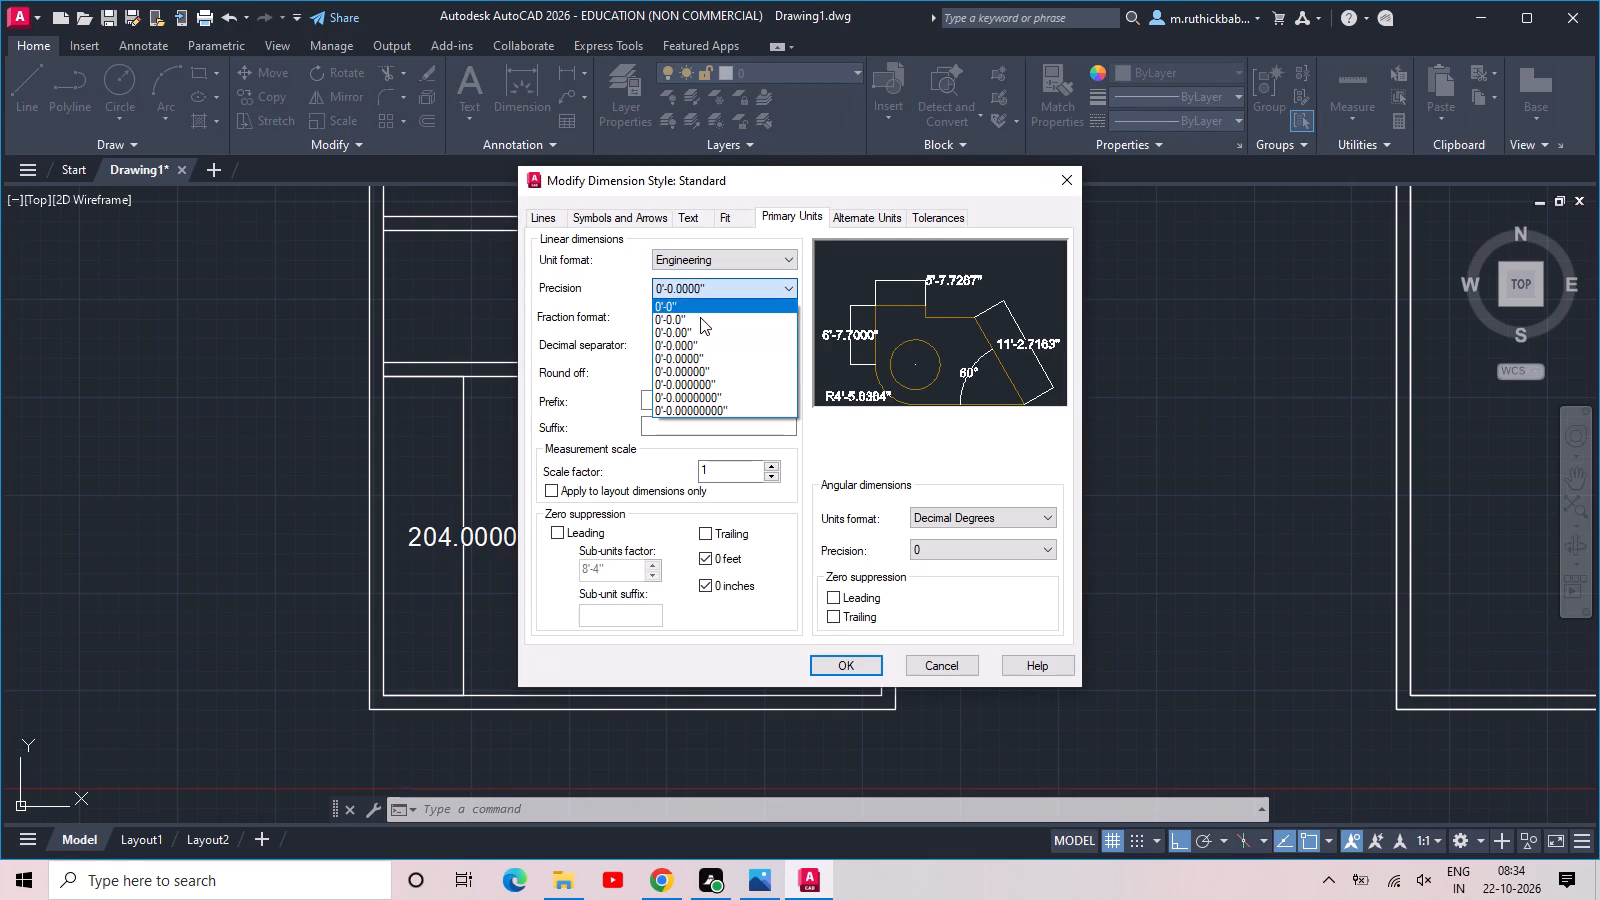
pyautogui.click(706, 296)
pyautogui.click(713, 292)
pyautogui.click(700, 308)
pyautogui.click(829, 660)
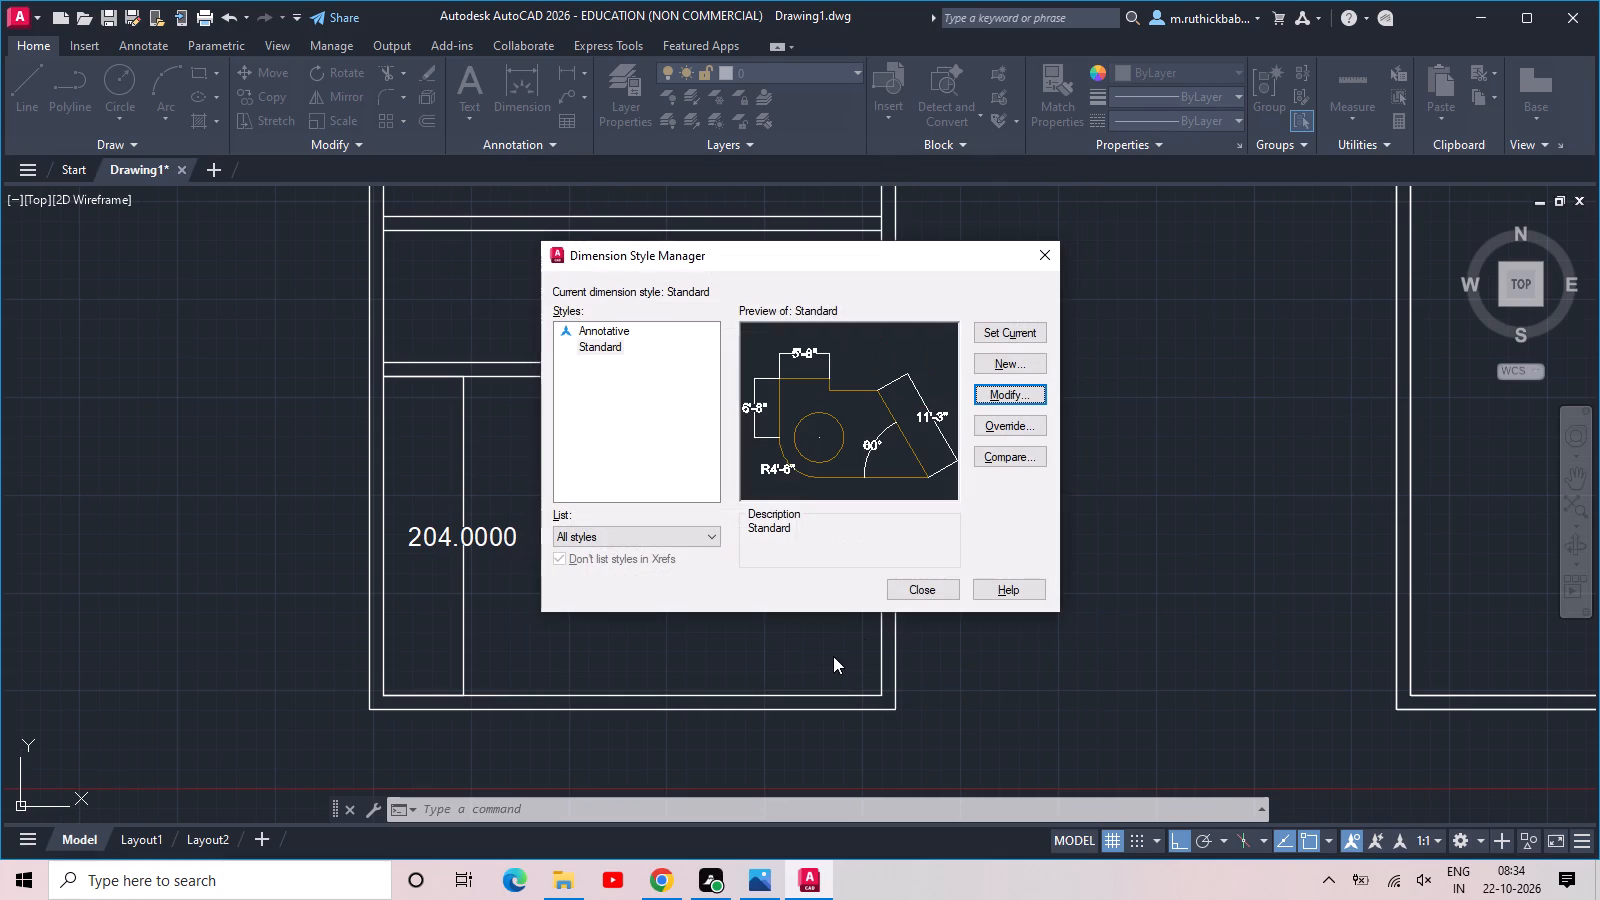
pyautogui.click(992, 334)
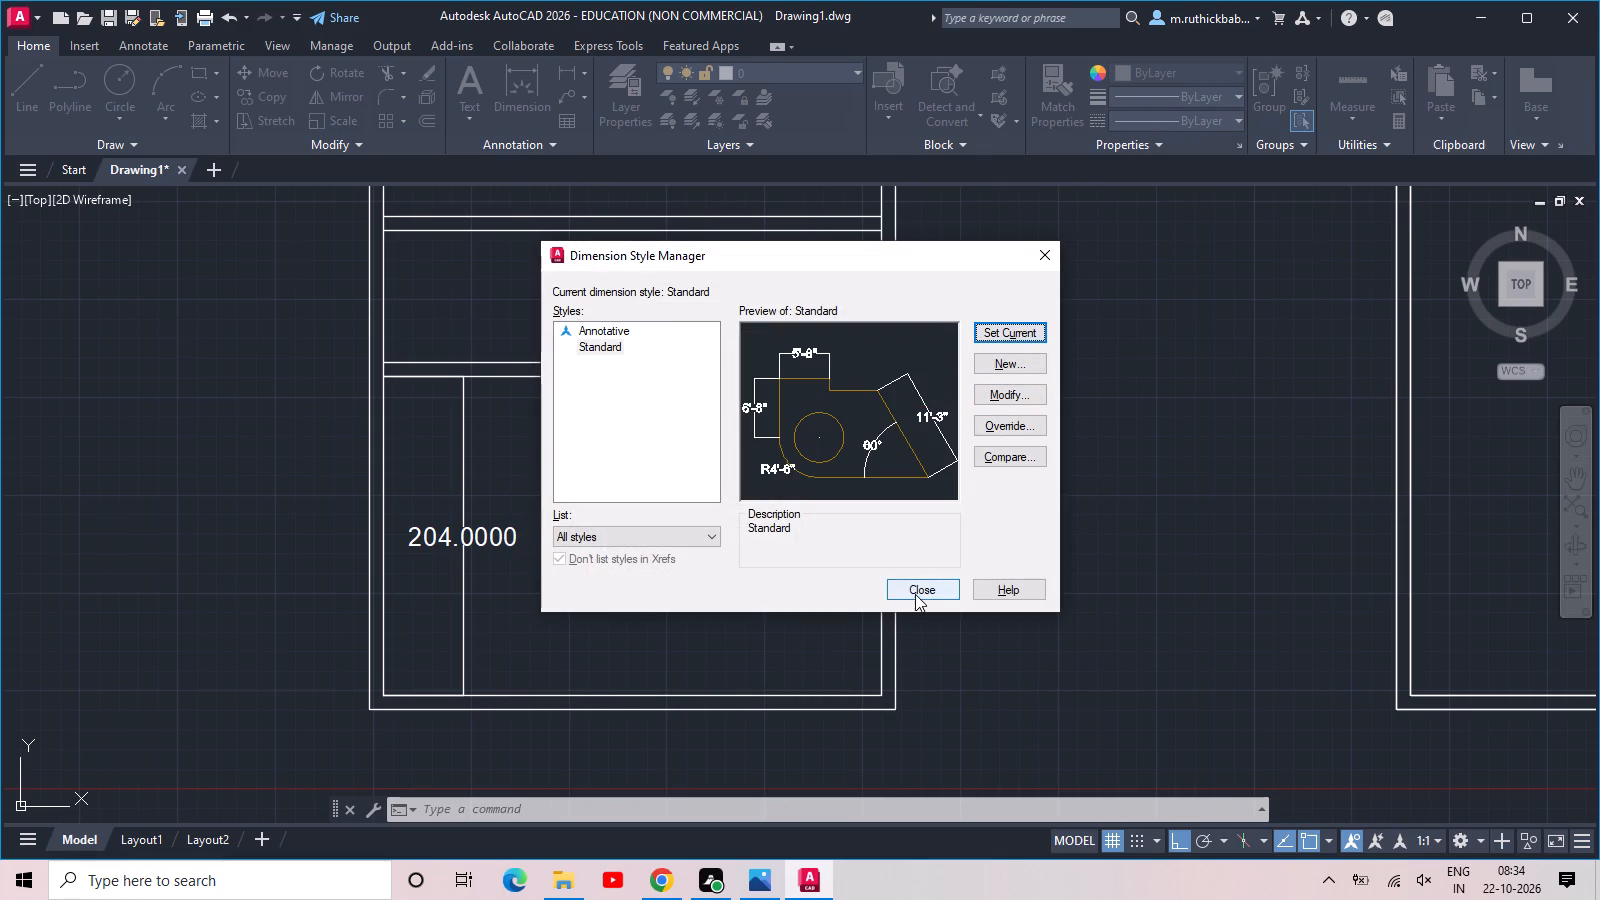
pyautogui.click(915, 594)
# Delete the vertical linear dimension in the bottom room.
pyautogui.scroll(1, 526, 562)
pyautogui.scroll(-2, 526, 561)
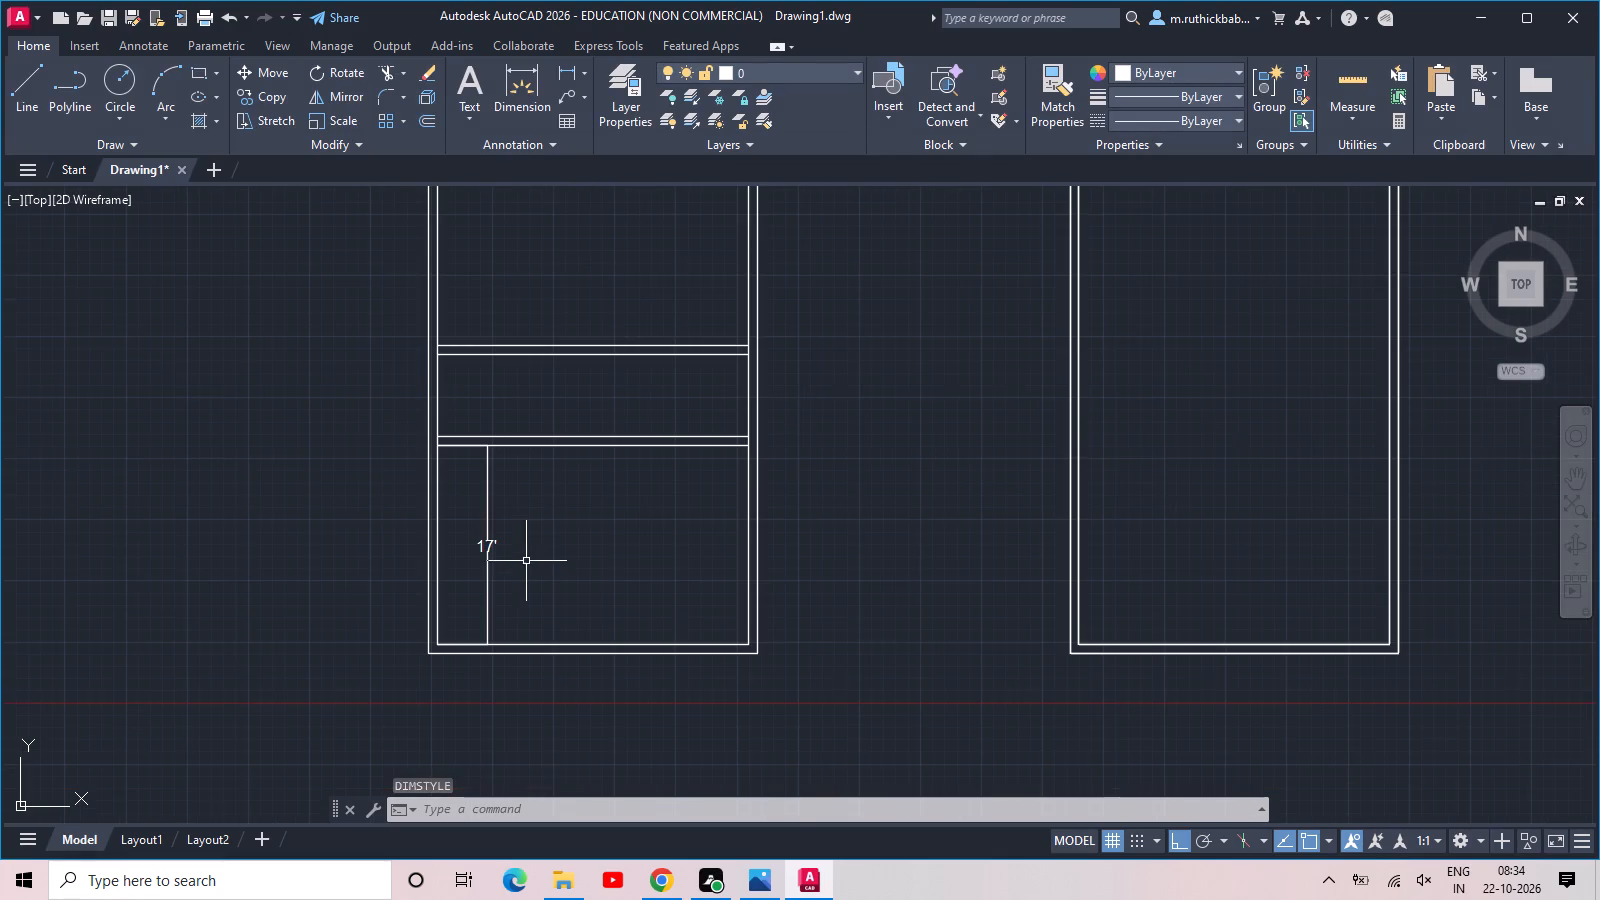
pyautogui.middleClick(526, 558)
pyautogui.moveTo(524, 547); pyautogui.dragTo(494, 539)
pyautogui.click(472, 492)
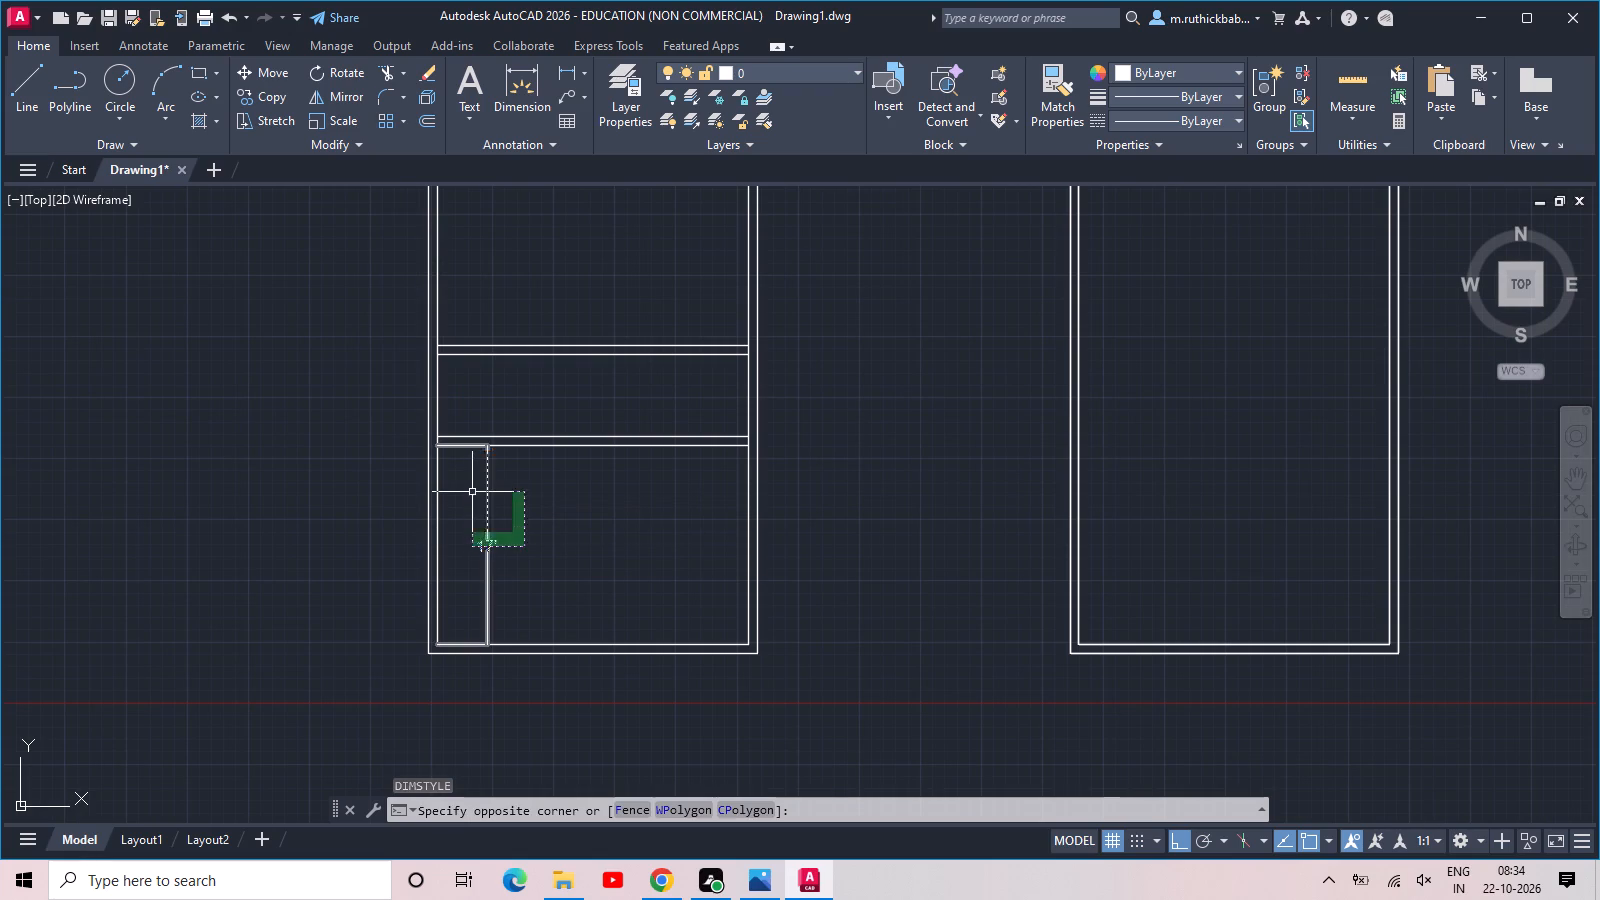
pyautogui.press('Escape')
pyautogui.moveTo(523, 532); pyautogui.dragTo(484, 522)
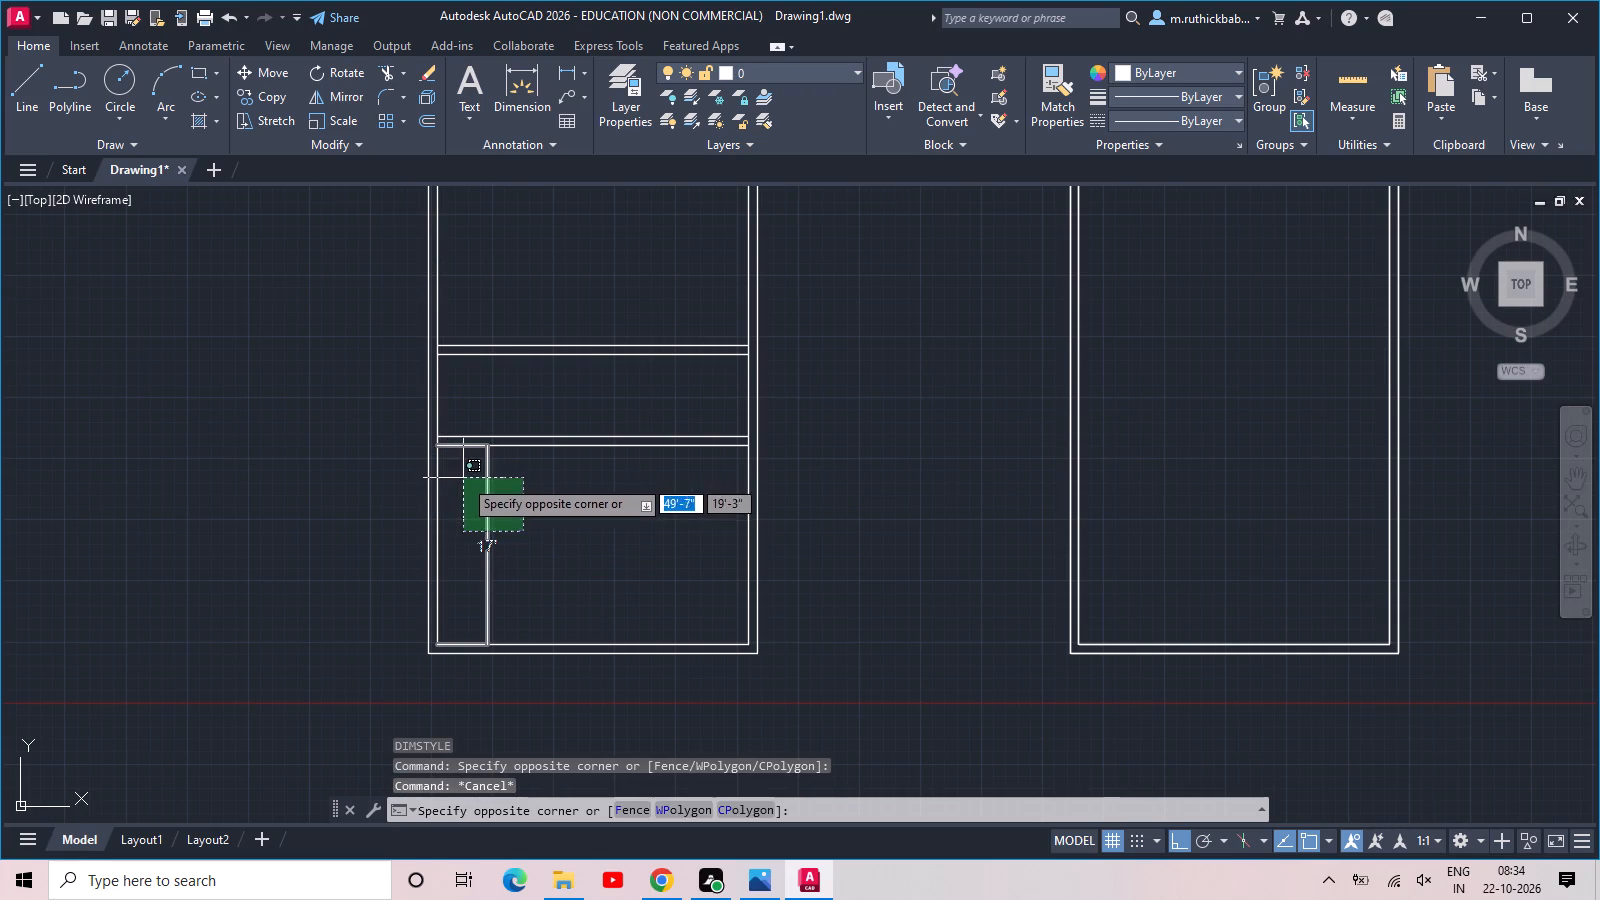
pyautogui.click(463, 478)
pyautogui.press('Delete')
# Delete both lines of the second interior wall.
pyautogui.moveTo(588, 468); pyautogui.dragTo(561, 441)
pyautogui.click(496, 395)
pyautogui.press('Delete')
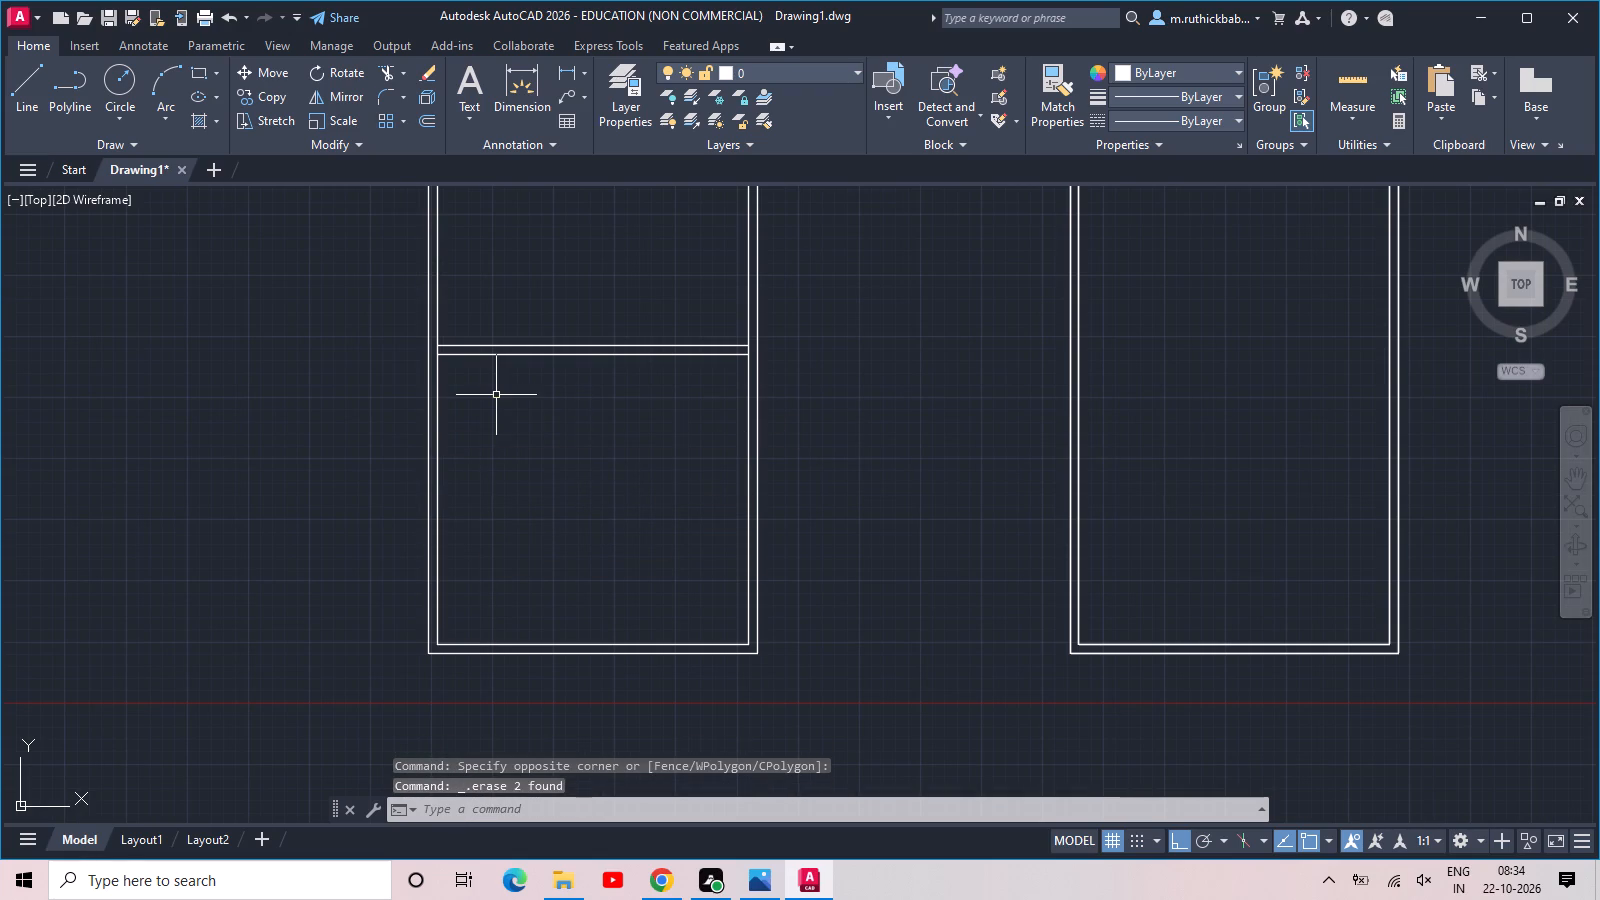
# Form a new second interior wall by offsetting the first wall's lower line 8'6" downward, and the resulting line 9" downward.
pyautogui.write('off')
pyautogui.press('space')
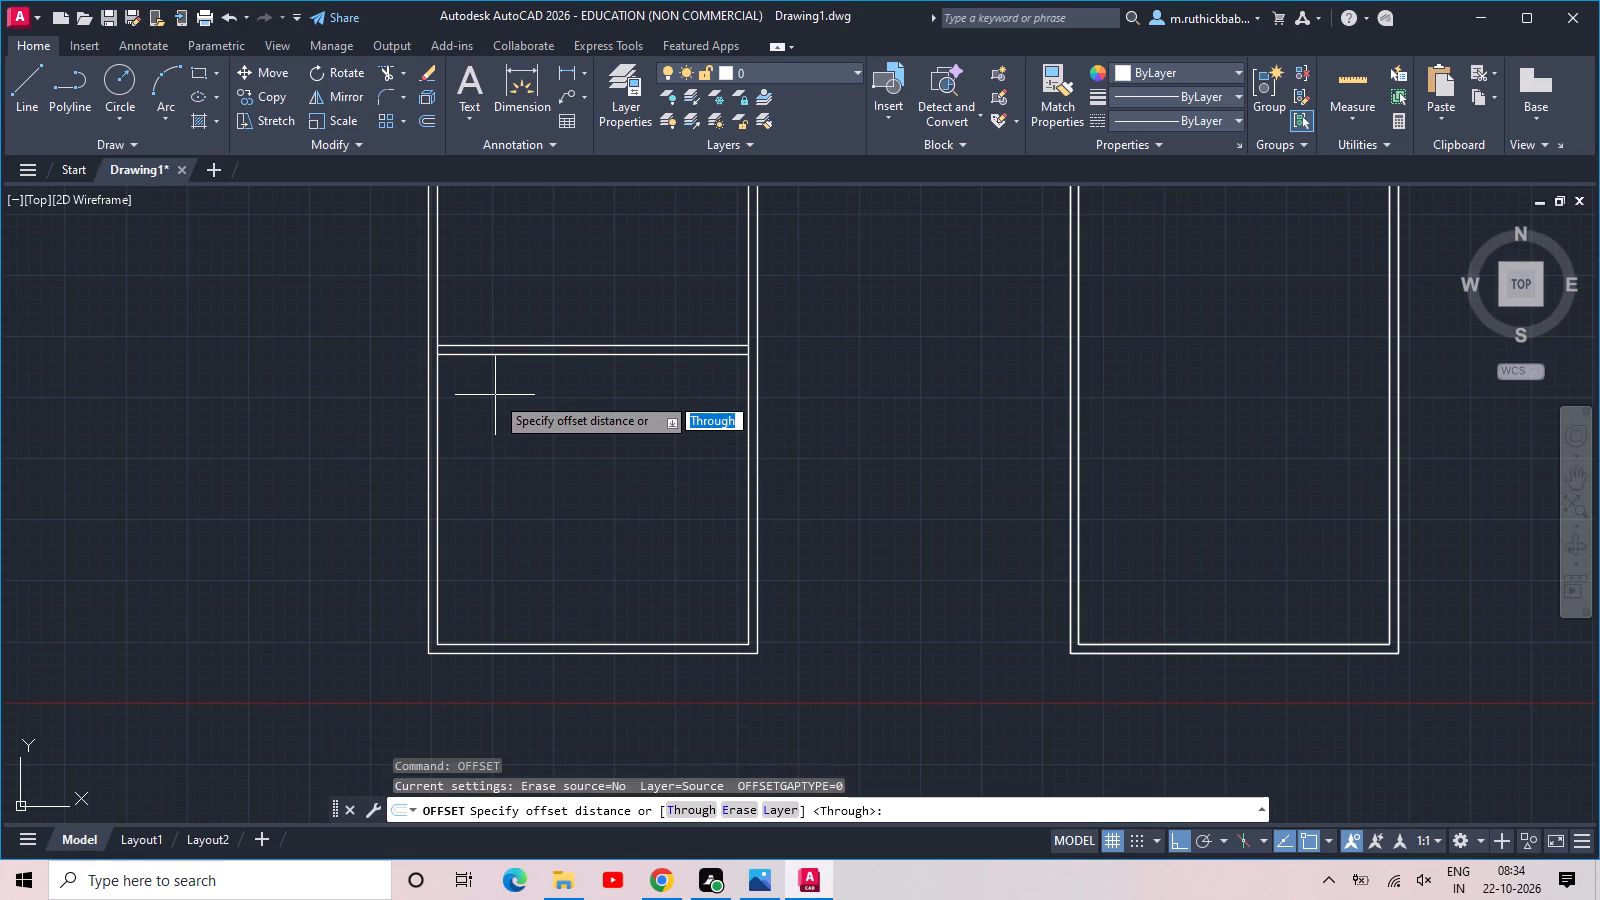
pyautogui.write('9')
pyautogui.press('space')
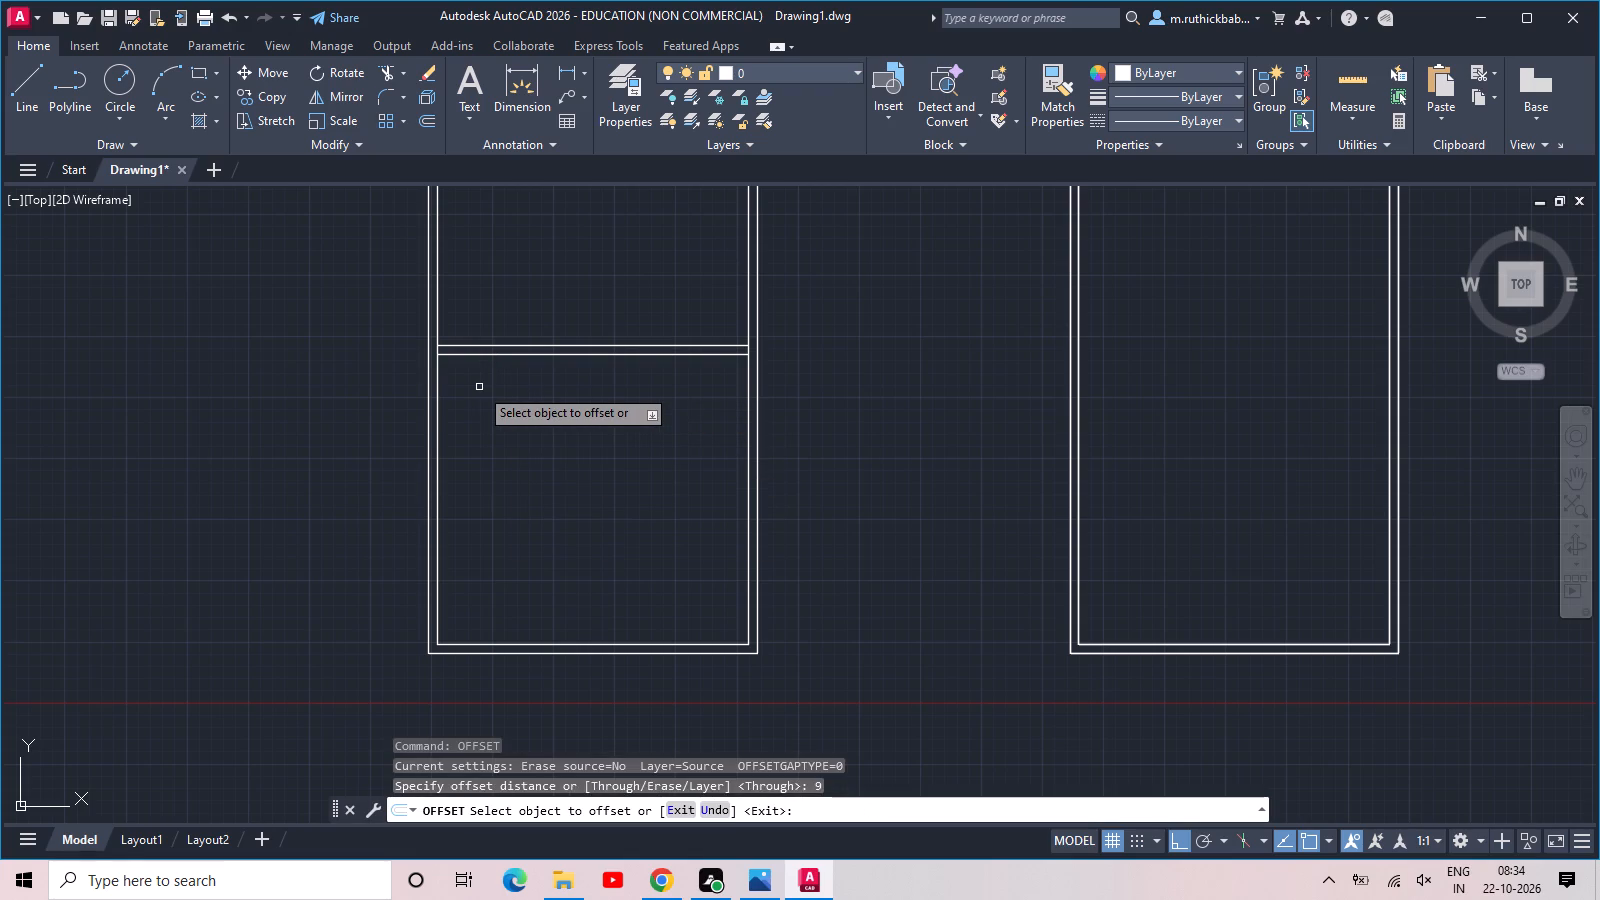
pyautogui.press('8')
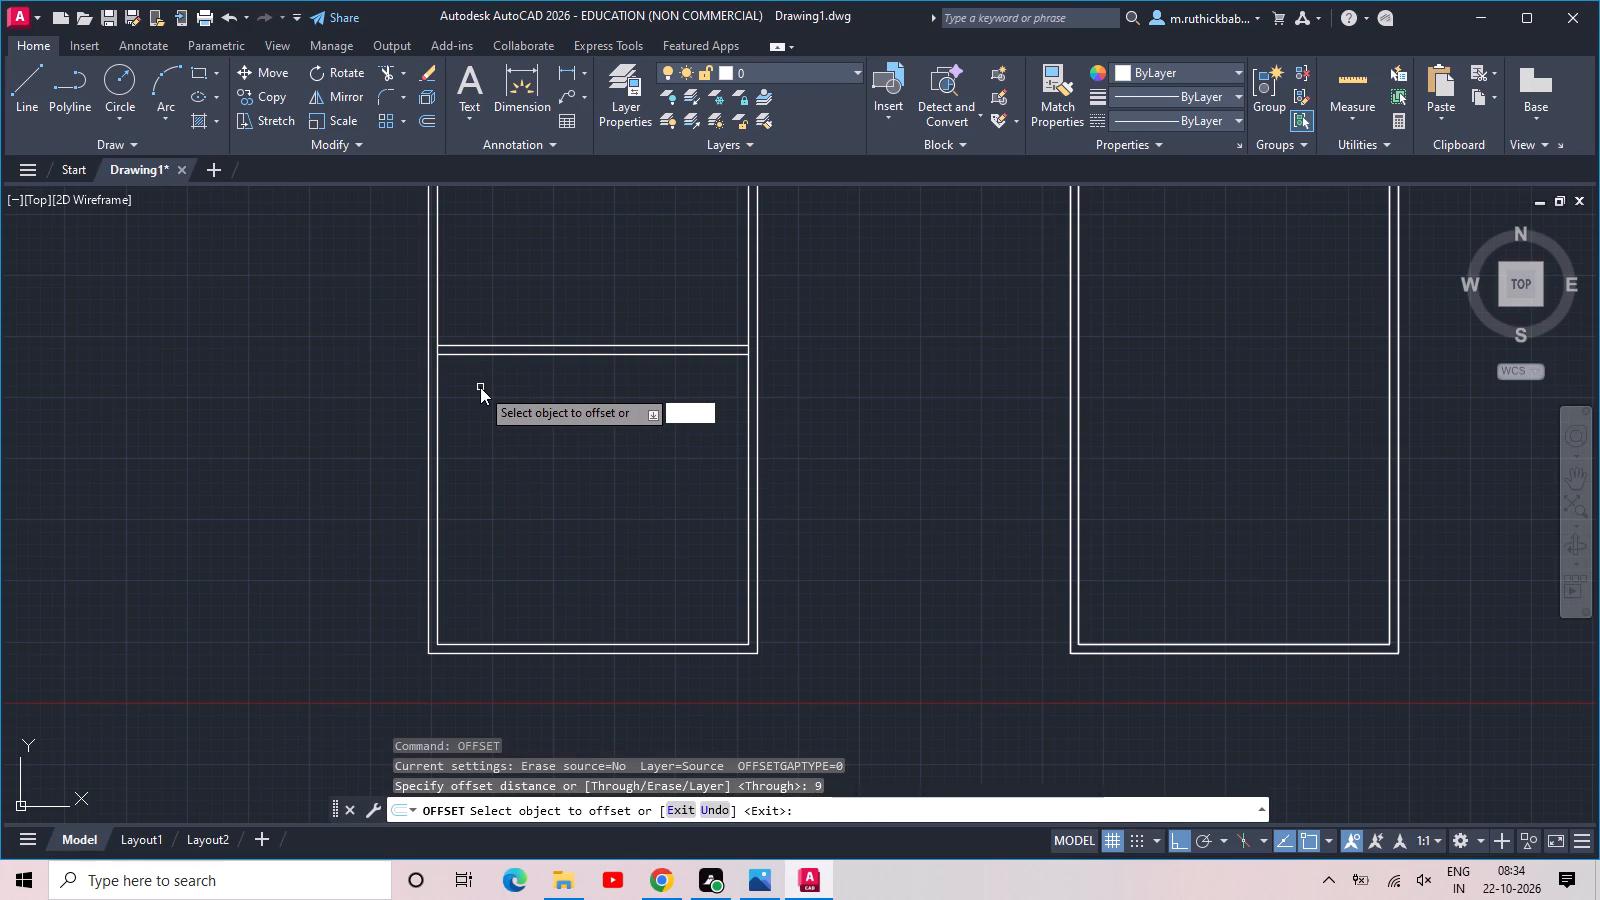
pyautogui.press("'")
pyautogui.press('6')
pyautogui.hotkey('shift', '"')
pyautogui.press('Return')
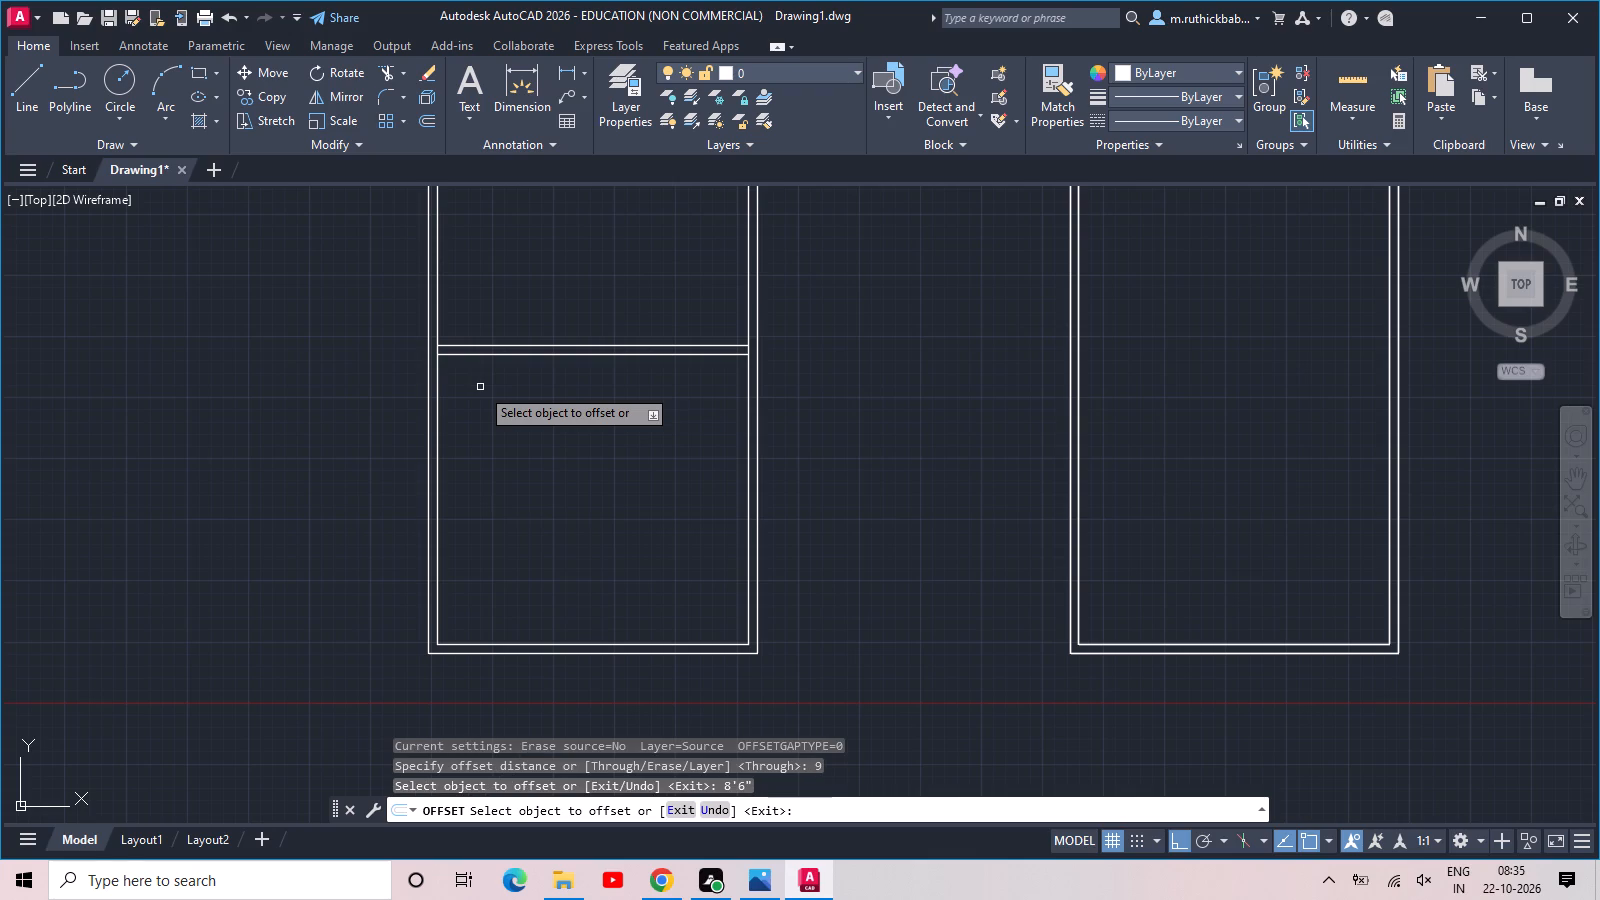
pyautogui.click(523, 354)
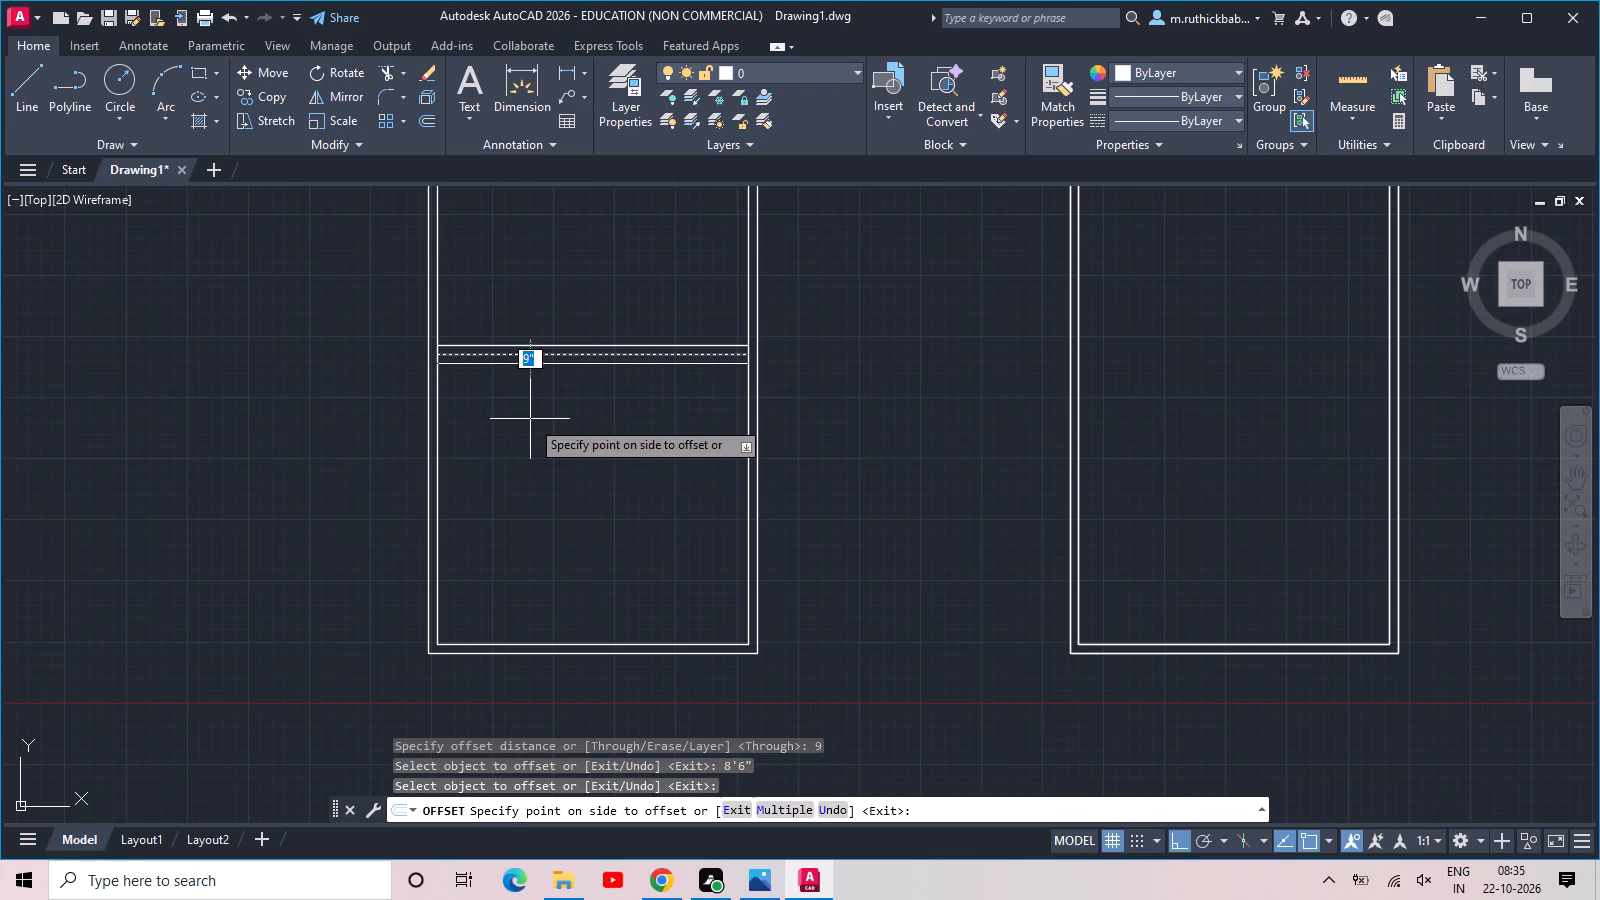
pyautogui.write("8'")
pyautogui.write('6')
pyautogui.press('space')
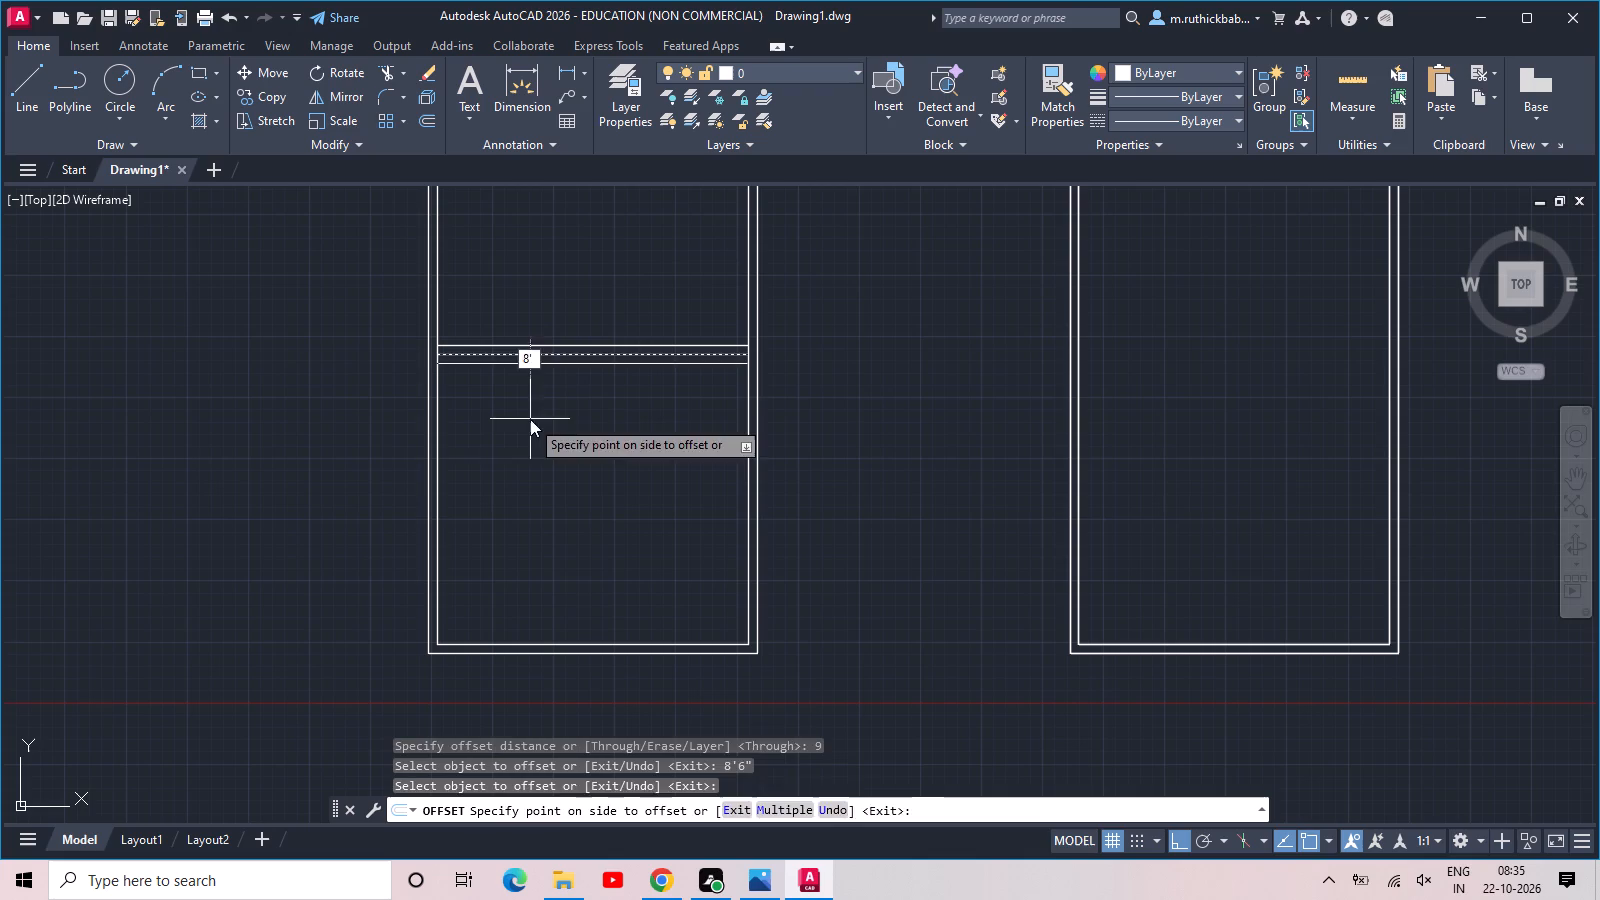
pyautogui.click(539, 456)
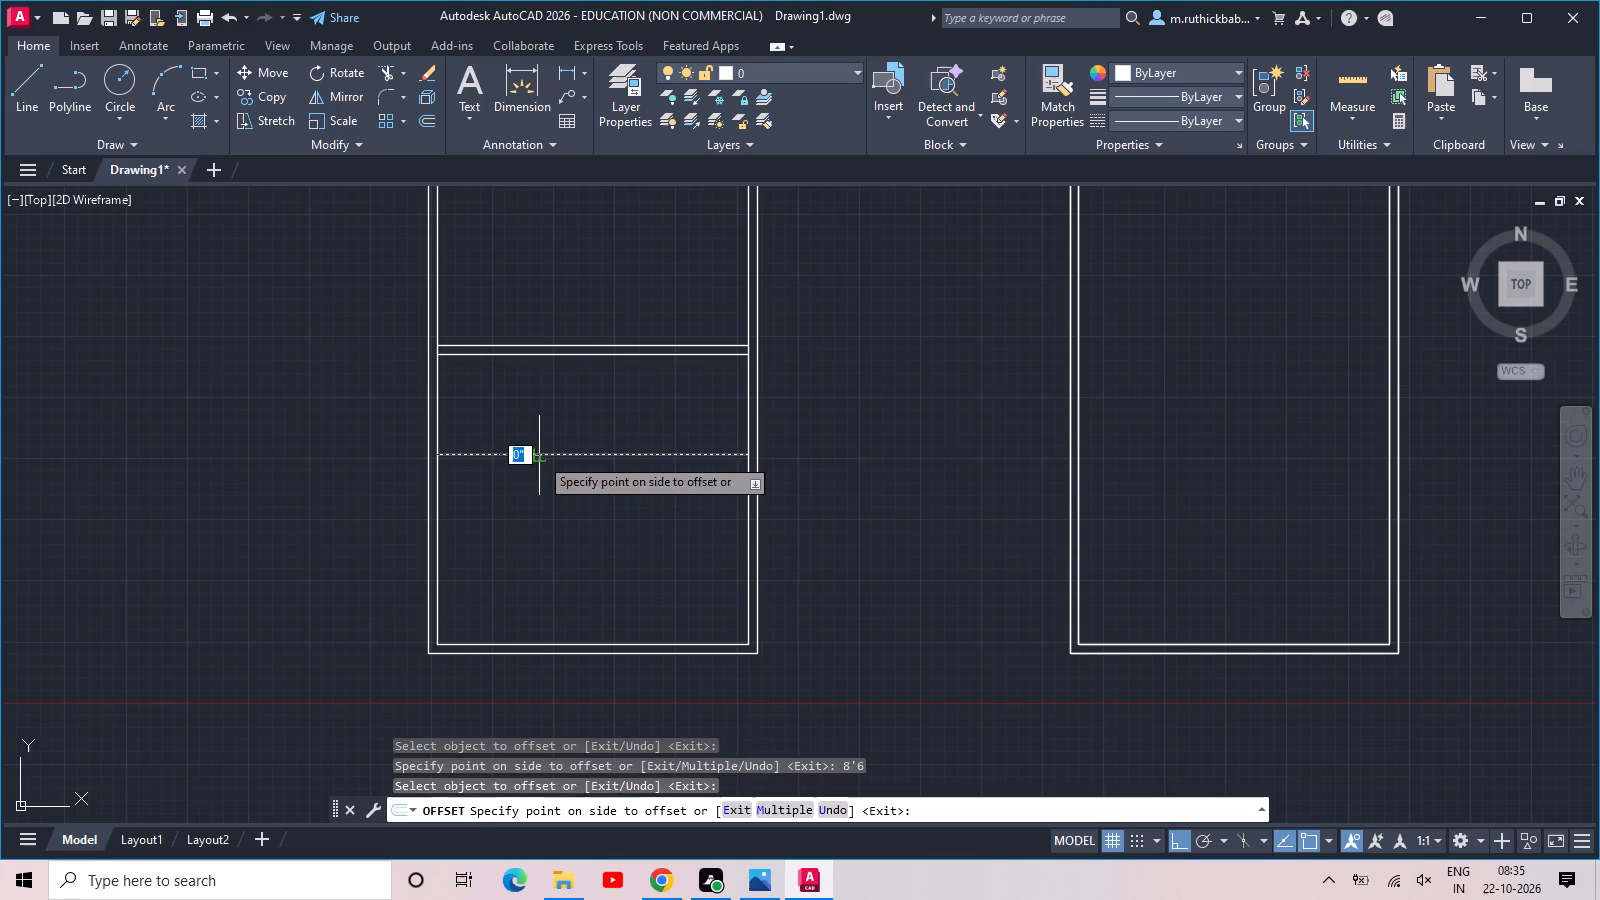
pyautogui.click(540, 469)
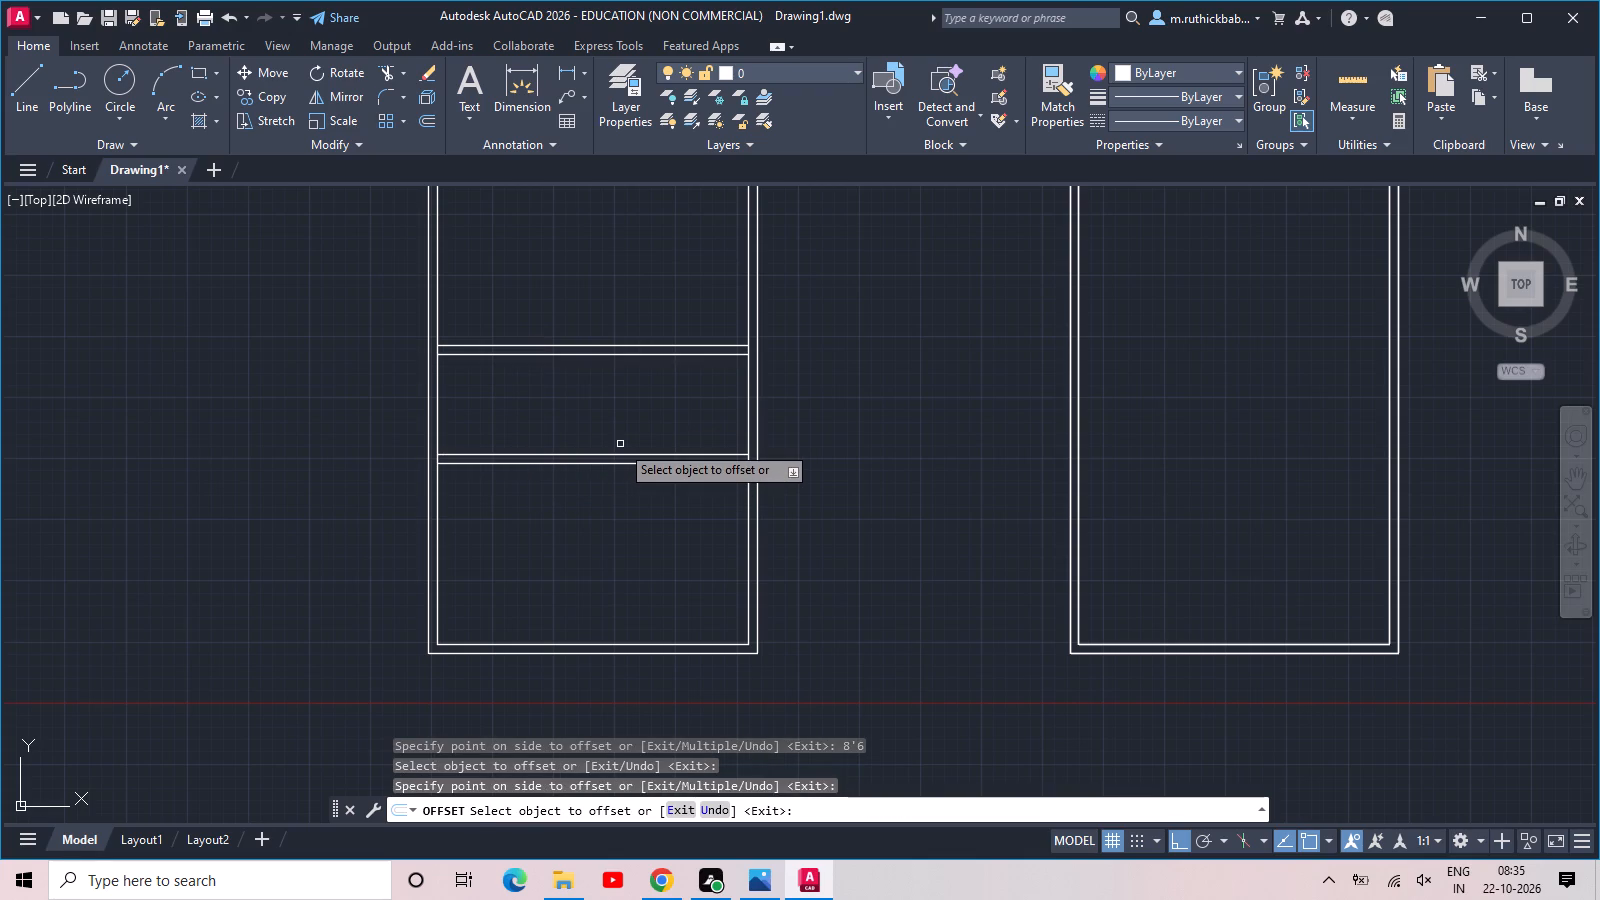
# Form a vertical interior wall by offsetting the original outline's inner left line 12' to the right, and the resulting line 9" further right.
pyautogui.moveTo(620, 444); pyautogui.dragTo(626, 454, button='middle')
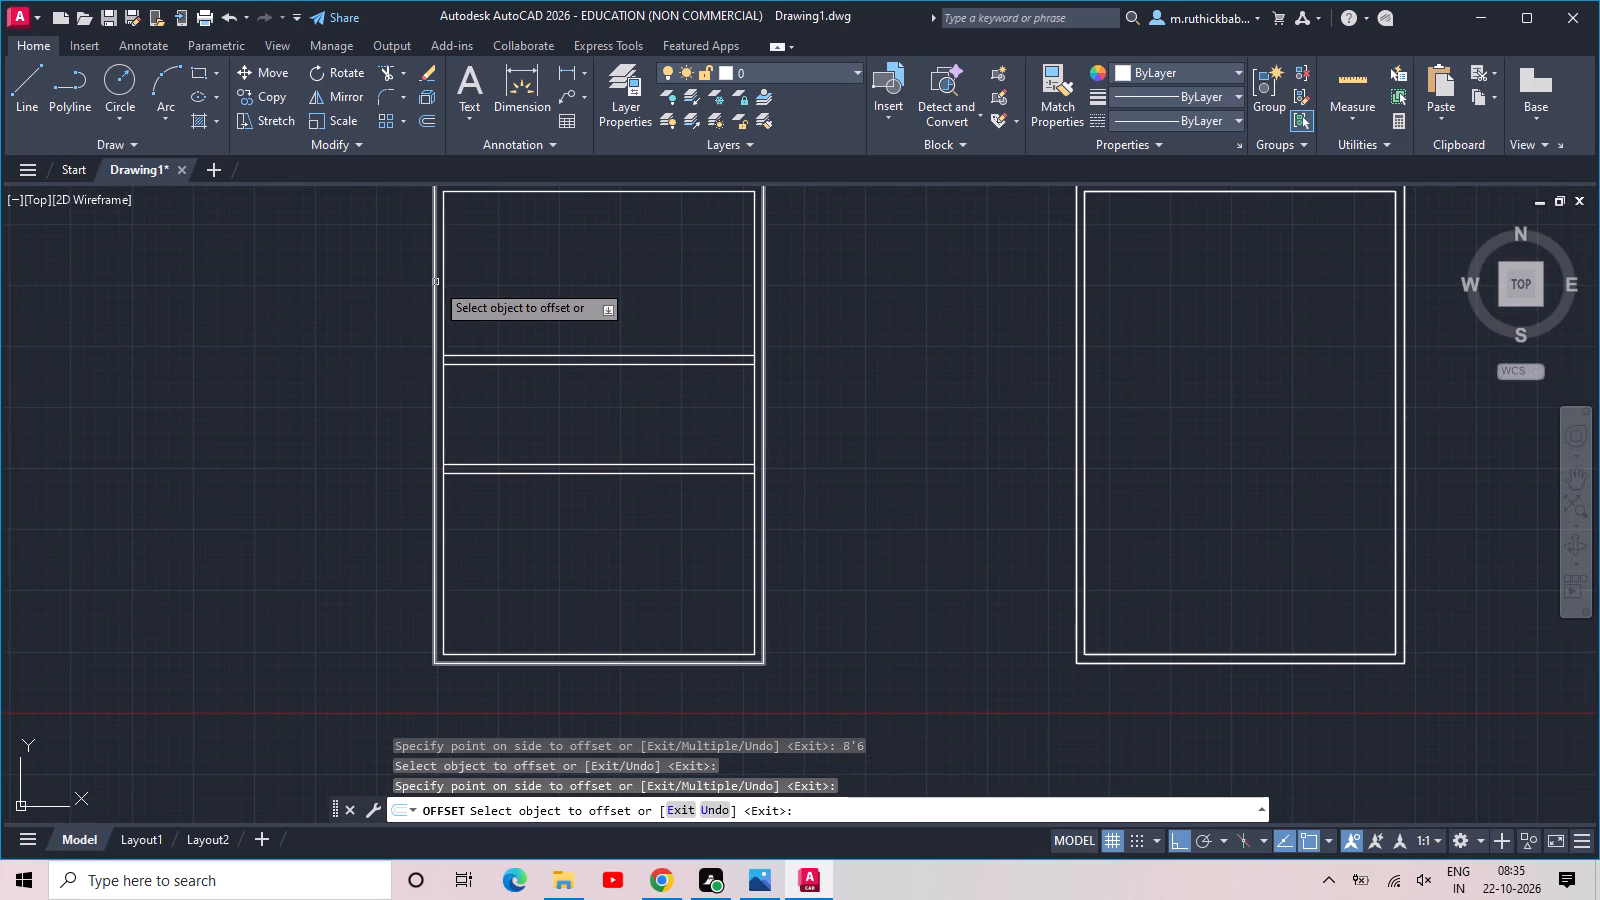
pyautogui.click(442, 282)
pyautogui.write("12'")
pyautogui.press('Return')
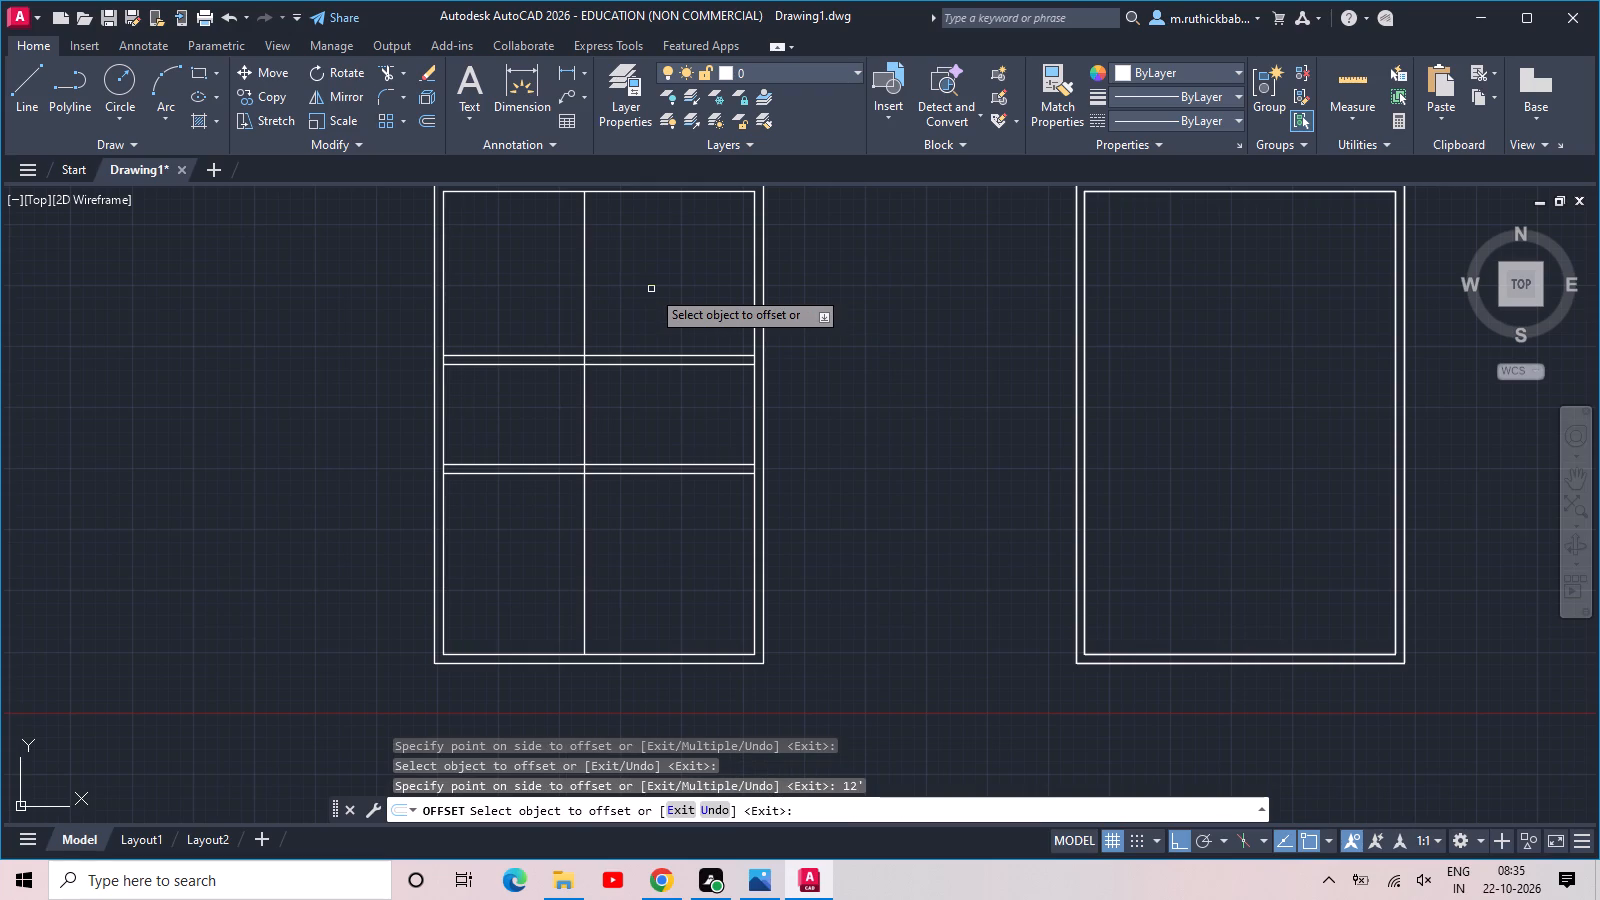
pyautogui.click(585, 287)
pyautogui.click(618, 285)
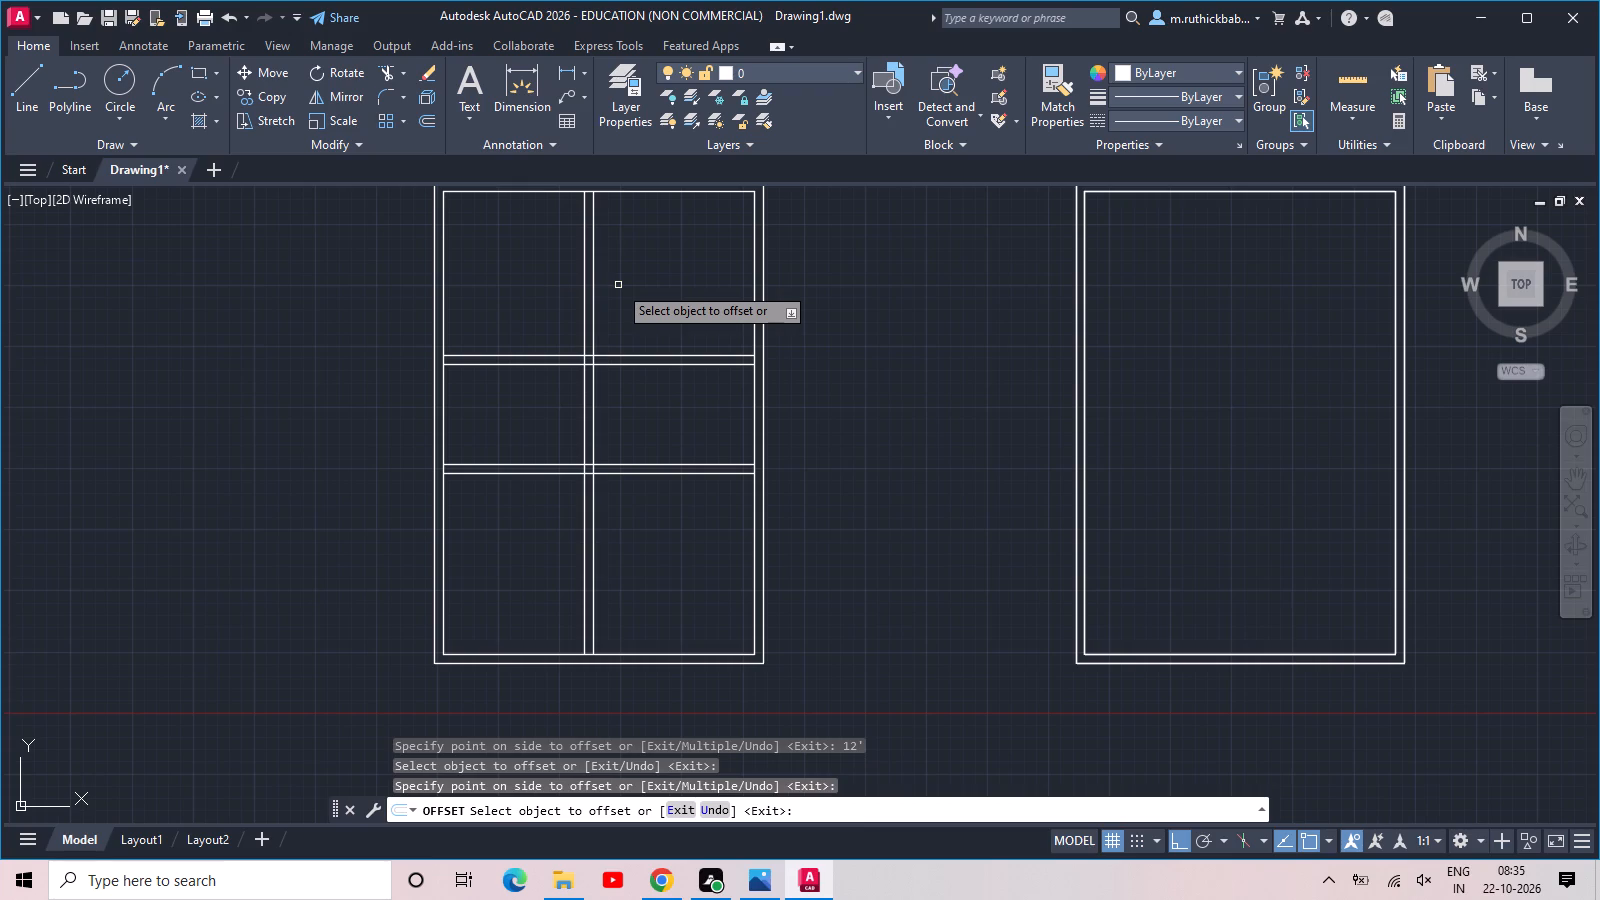
# Form a horizontal wall in the top section by offsetting the outline's inner top line 5' downward, and the resulting line 9" downward.
pyautogui.scroll(-1, 618, 285)
pyautogui.moveTo(618, 285); pyautogui.dragTo(600, 297, button='middle')
pyautogui.scroll(1, 600, 297)
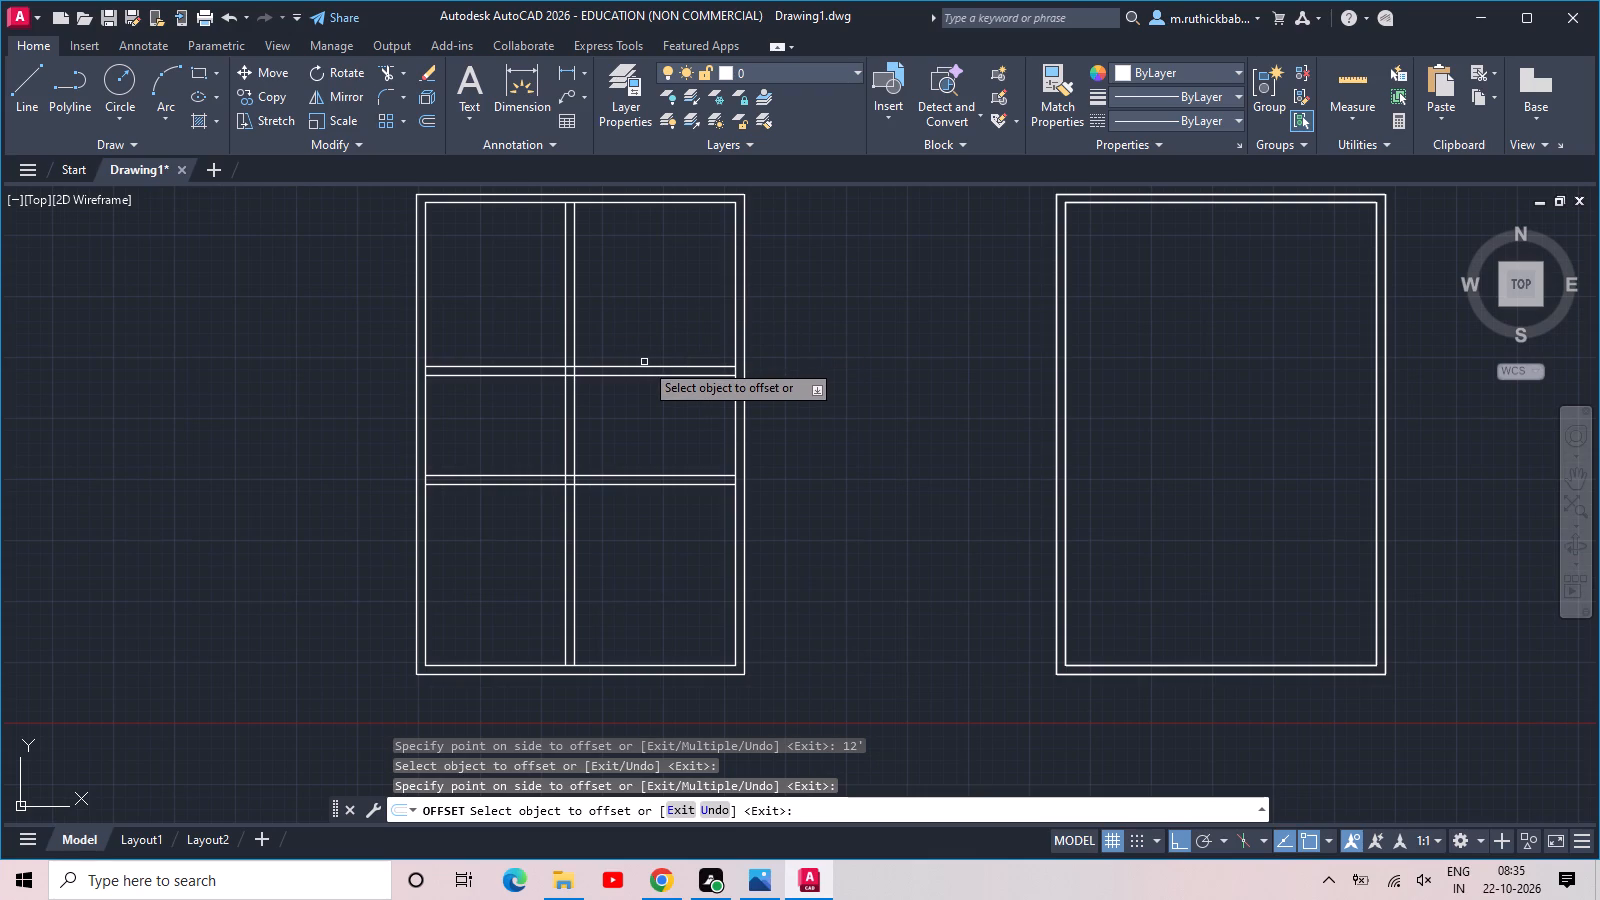
pyautogui.click(660, 203)
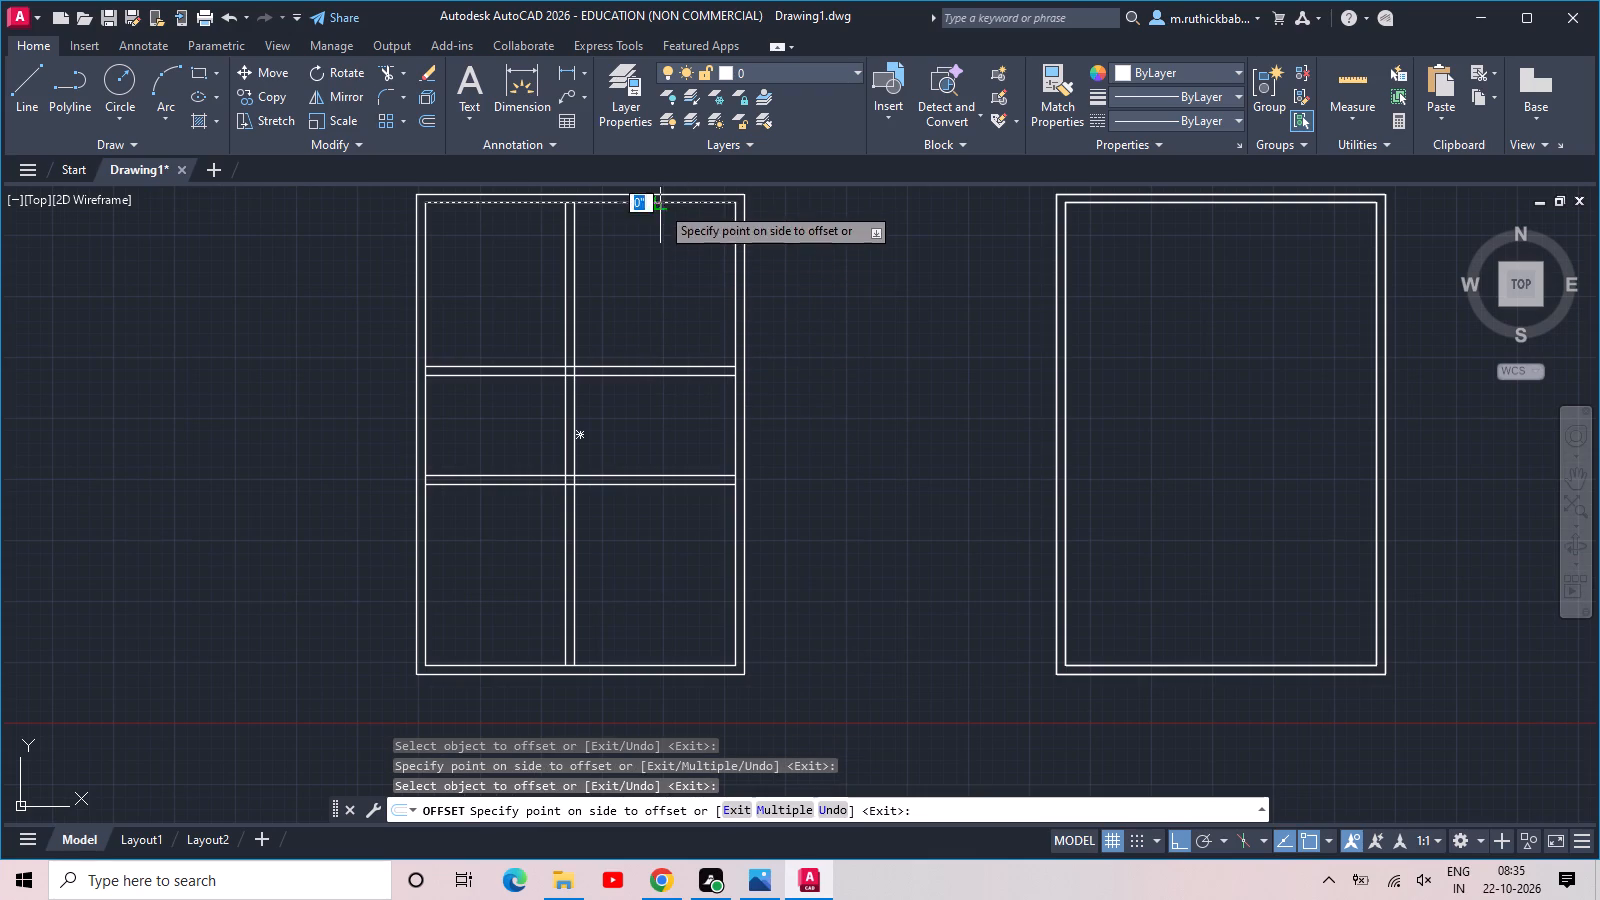
pyautogui.write("5'")
pyautogui.press('Return')
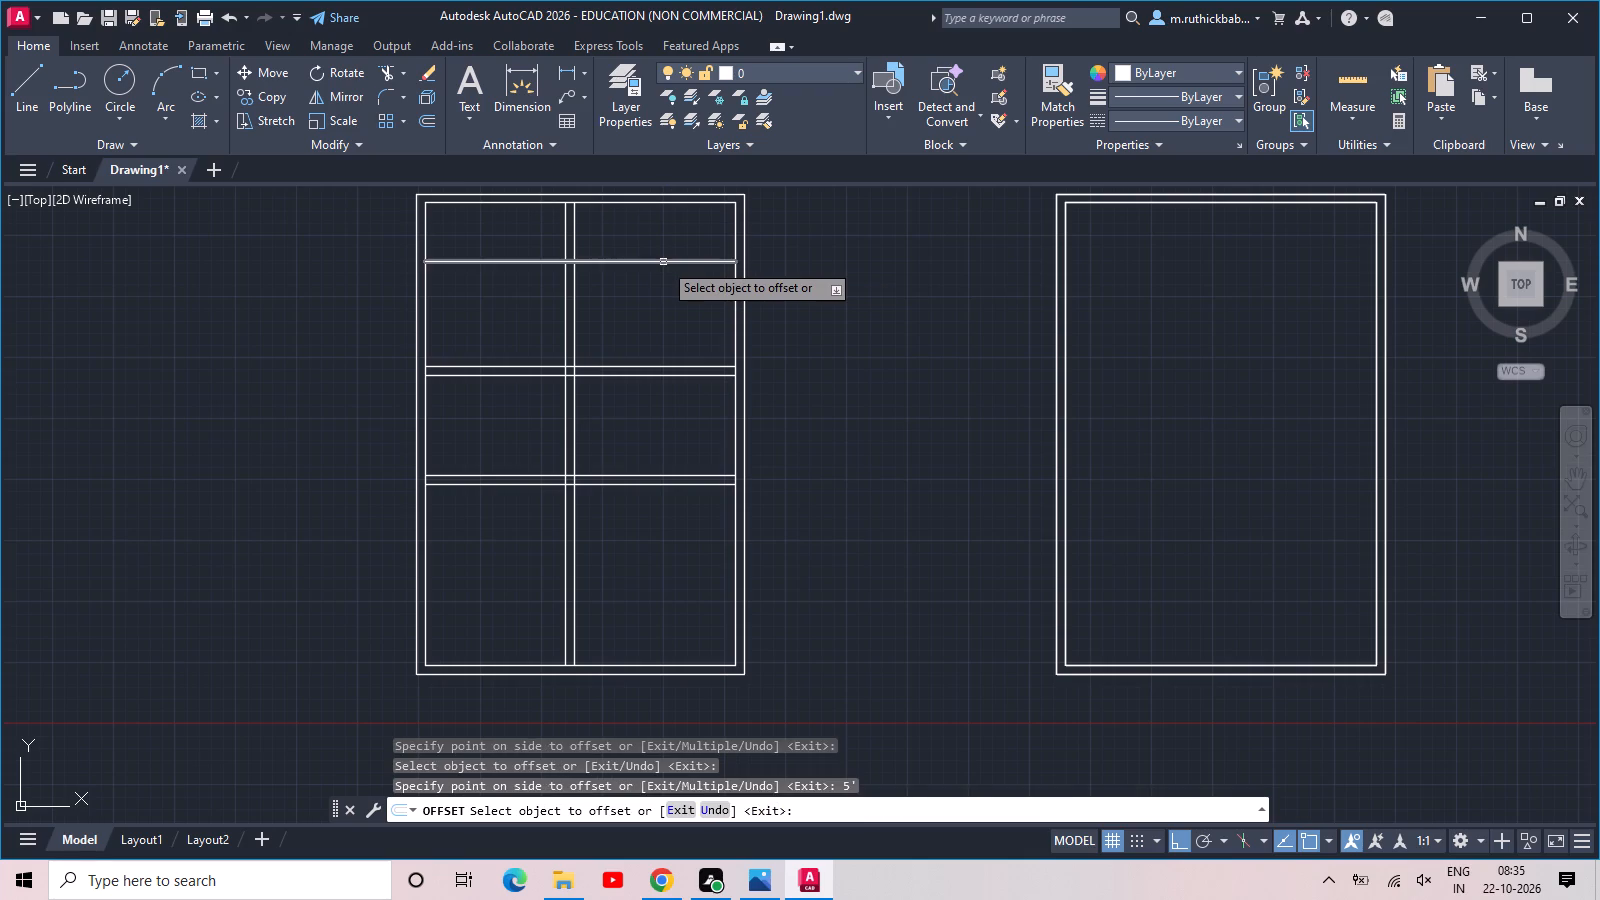
pyautogui.click(663, 262)
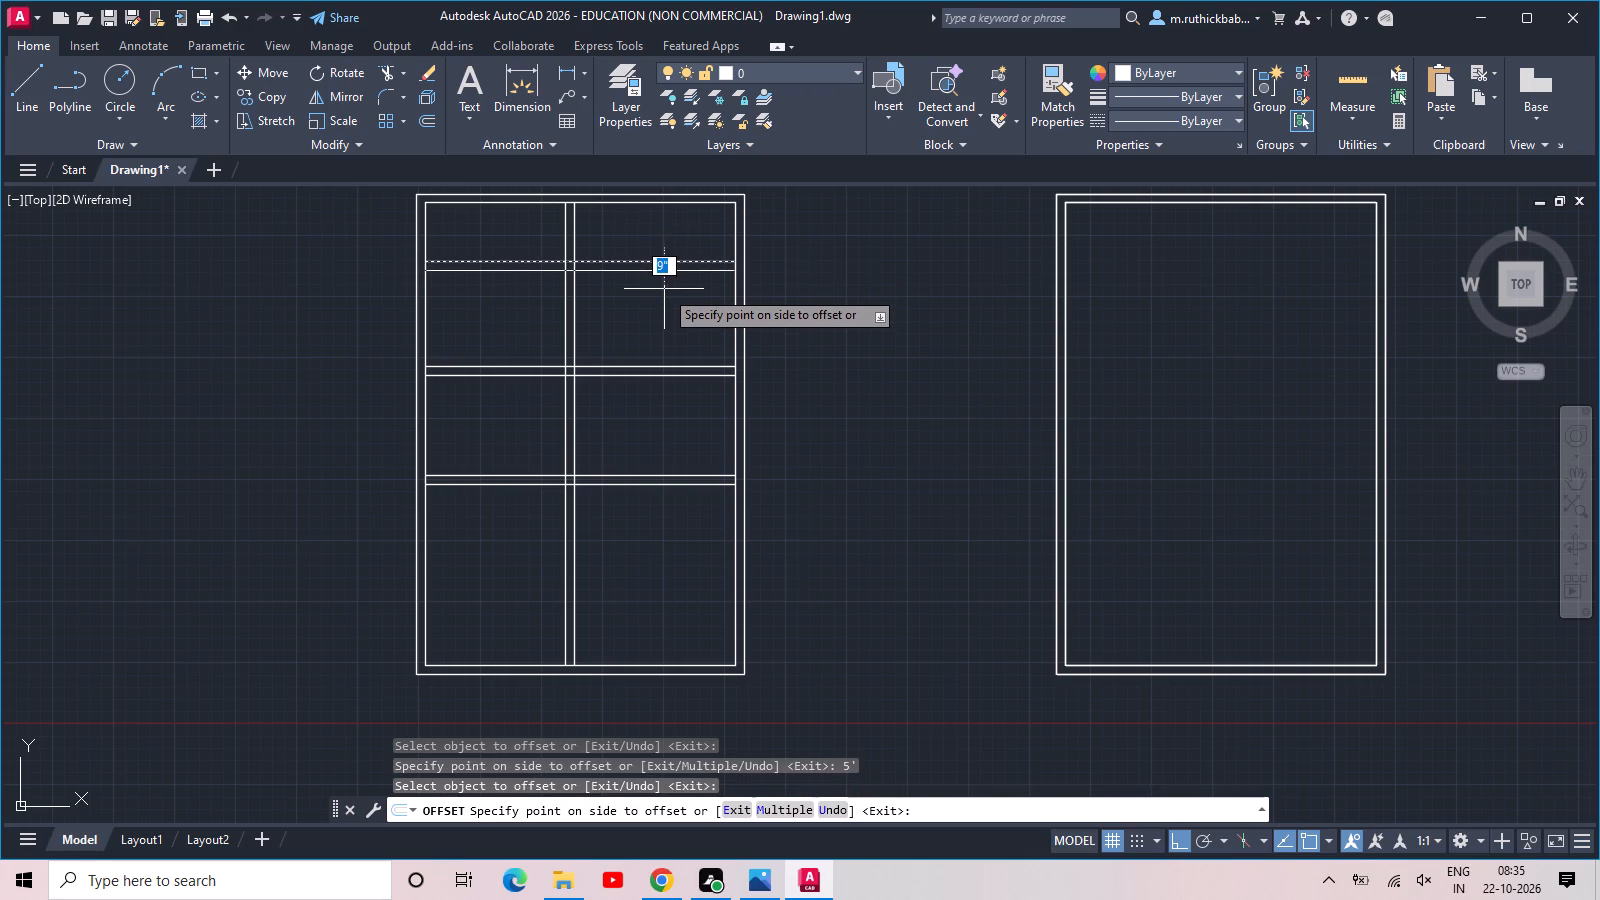
pyautogui.click(664, 289)
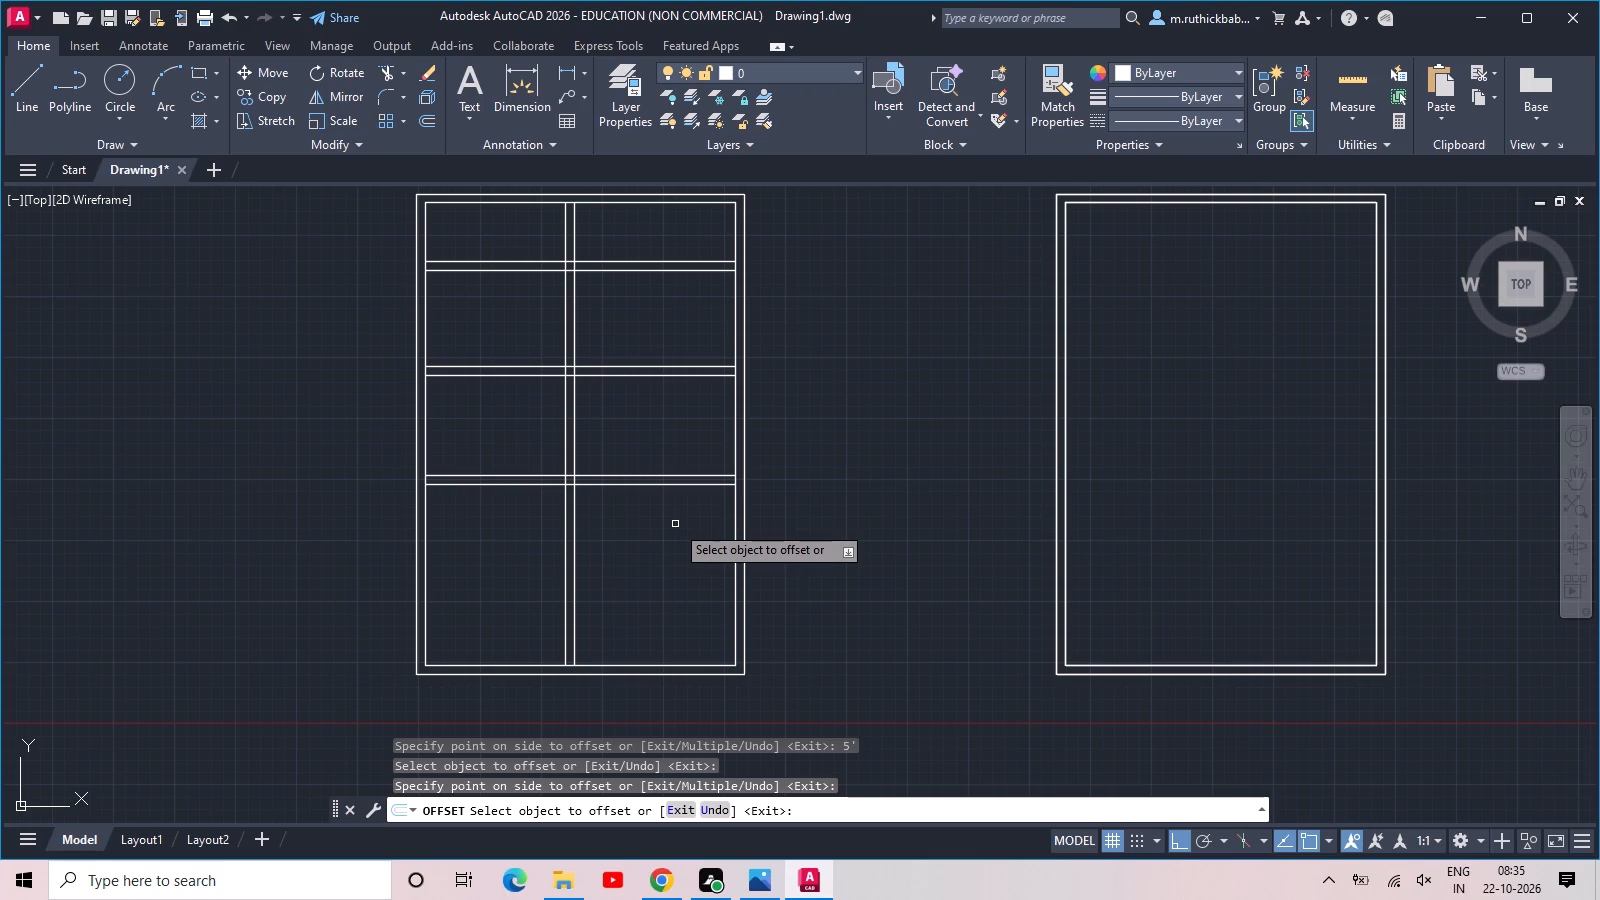
pyautogui.press('Escape')
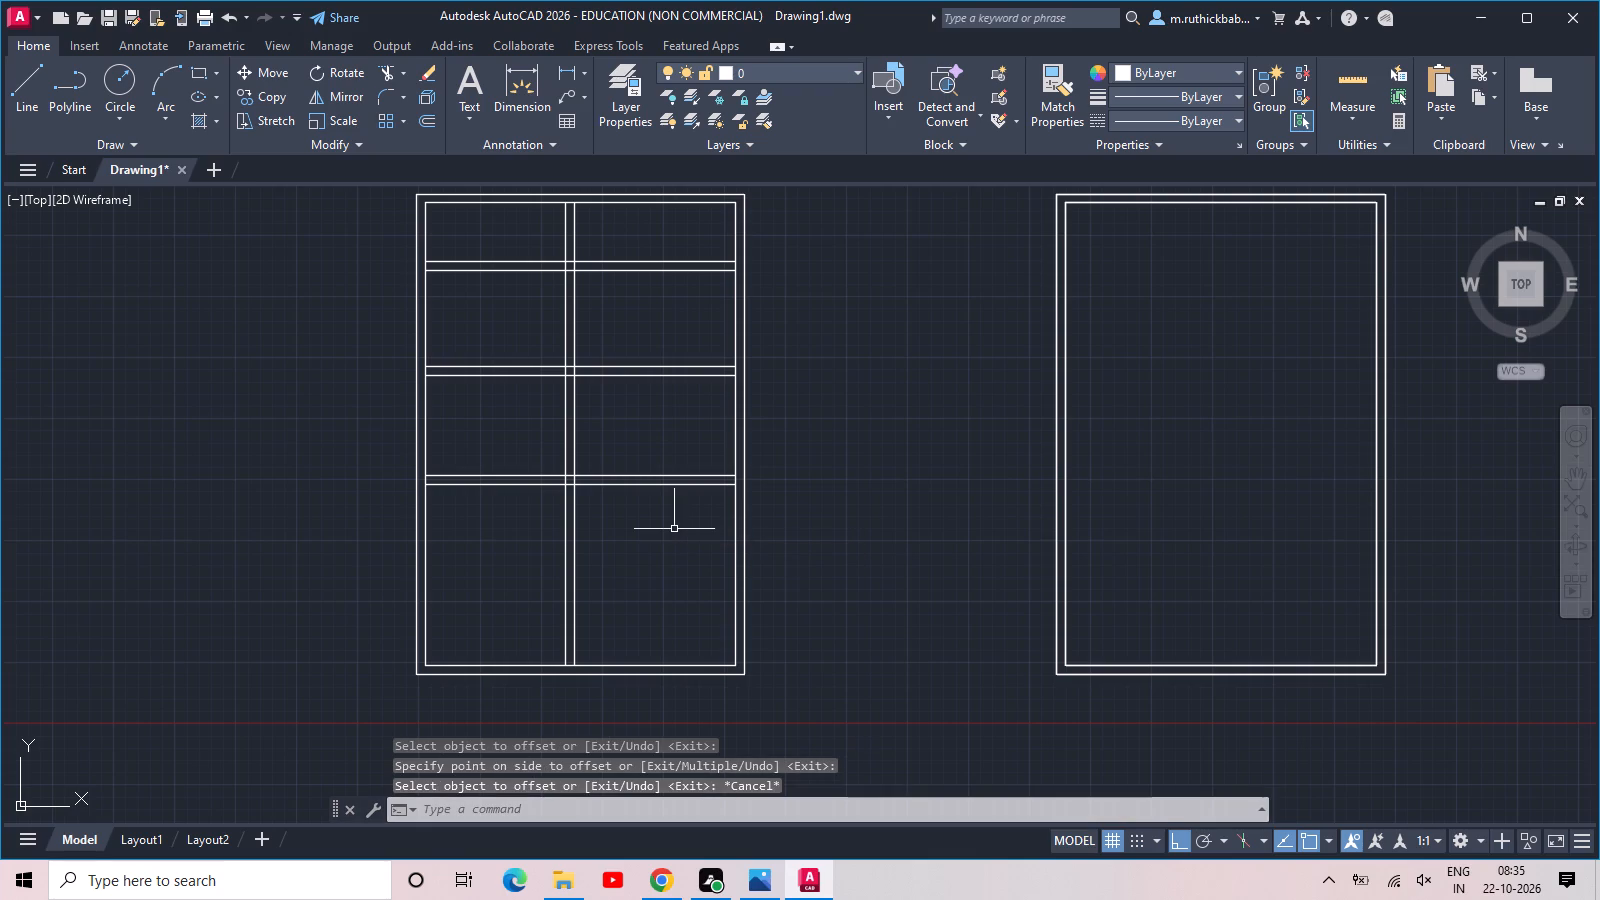
# Trim away the lowest horizontal wall to the right of the vertical wall and the topmost interior wall to its left.
pyautogui.write('tr')
pyautogui.press('space')
pyautogui.press('space')
pyautogui.click(673, 529)
pyautogui.click(677, 453)
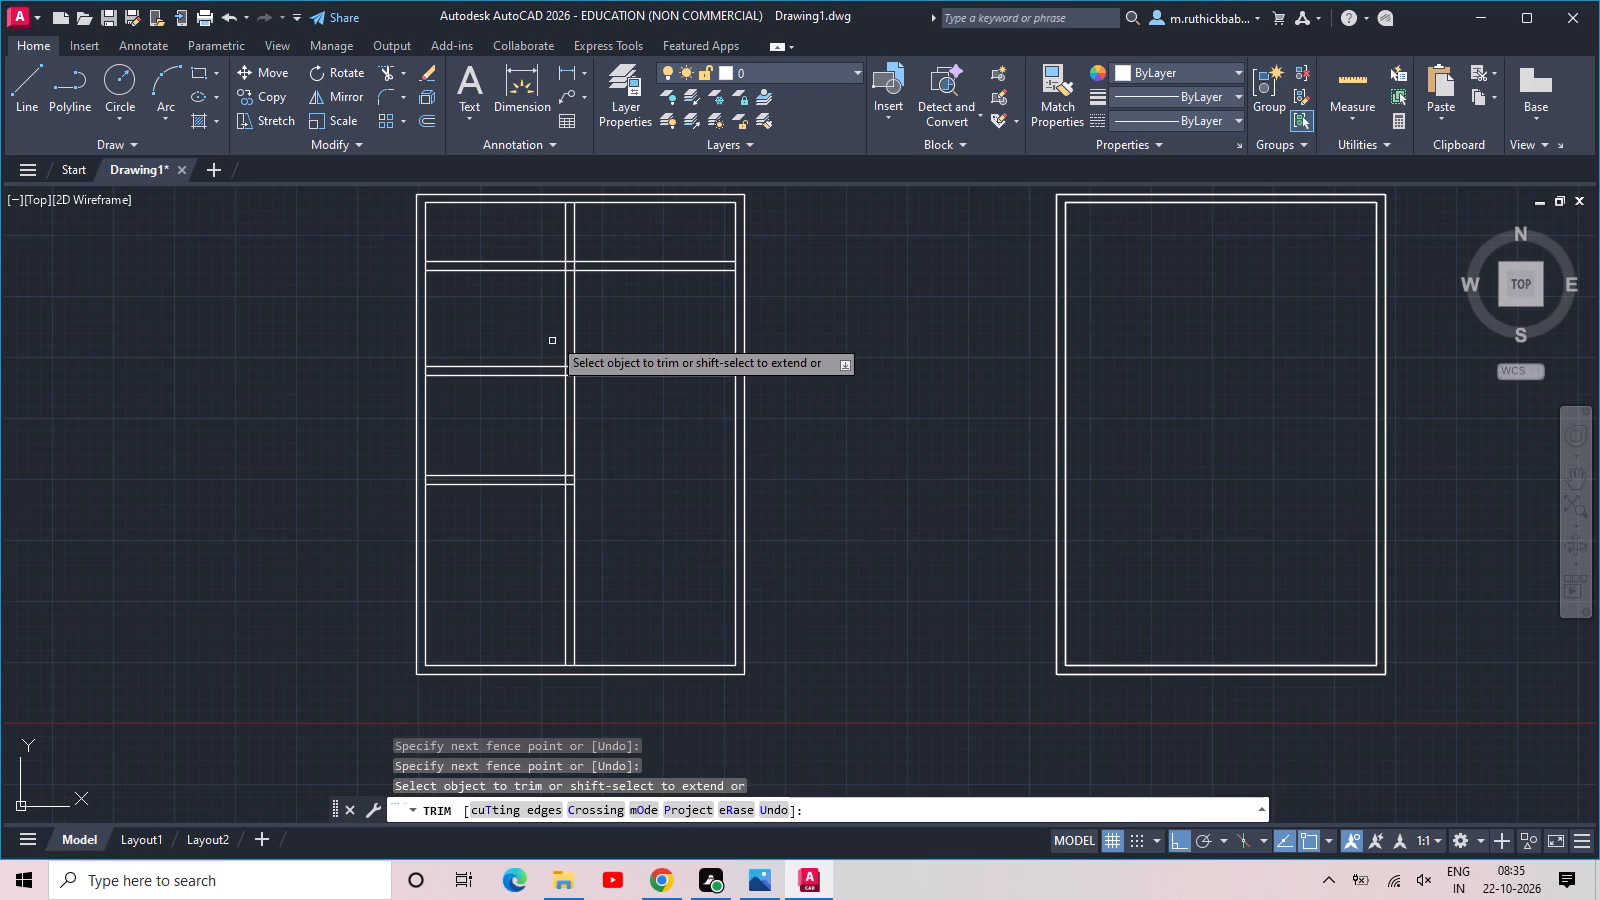
pyautogui.click(536, 283)
pyautogui.click(534, 237)
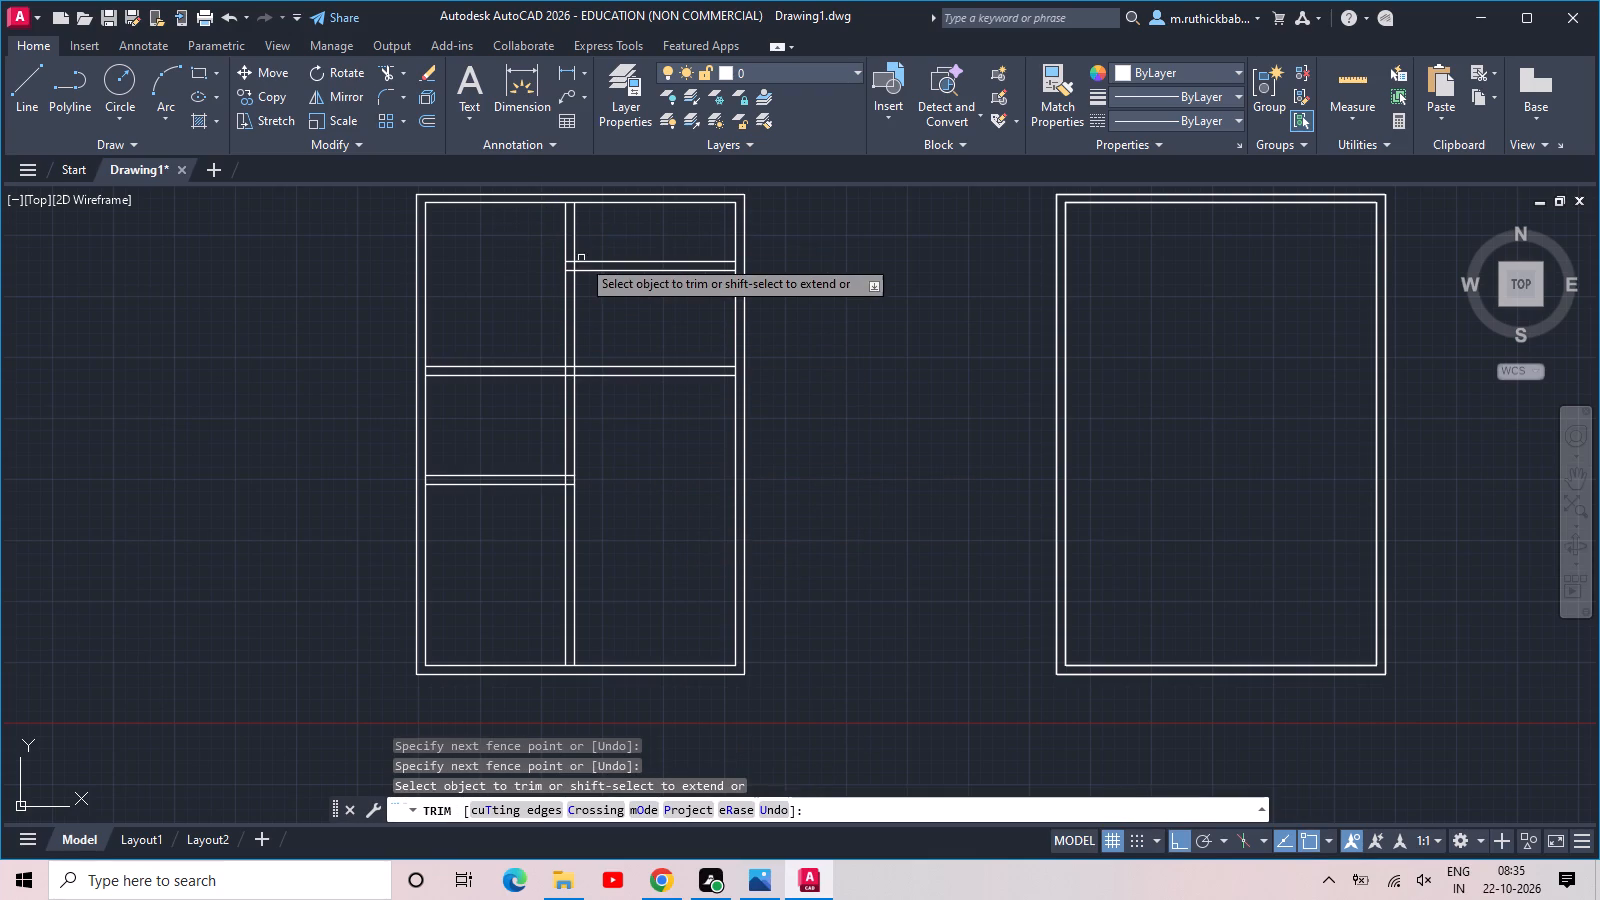
# Trim the overlapping line segments where the vertical wall meets the topmost interior wall and crosses the middle wall, leaving open junctions.
pyautogui.click(569, 278)
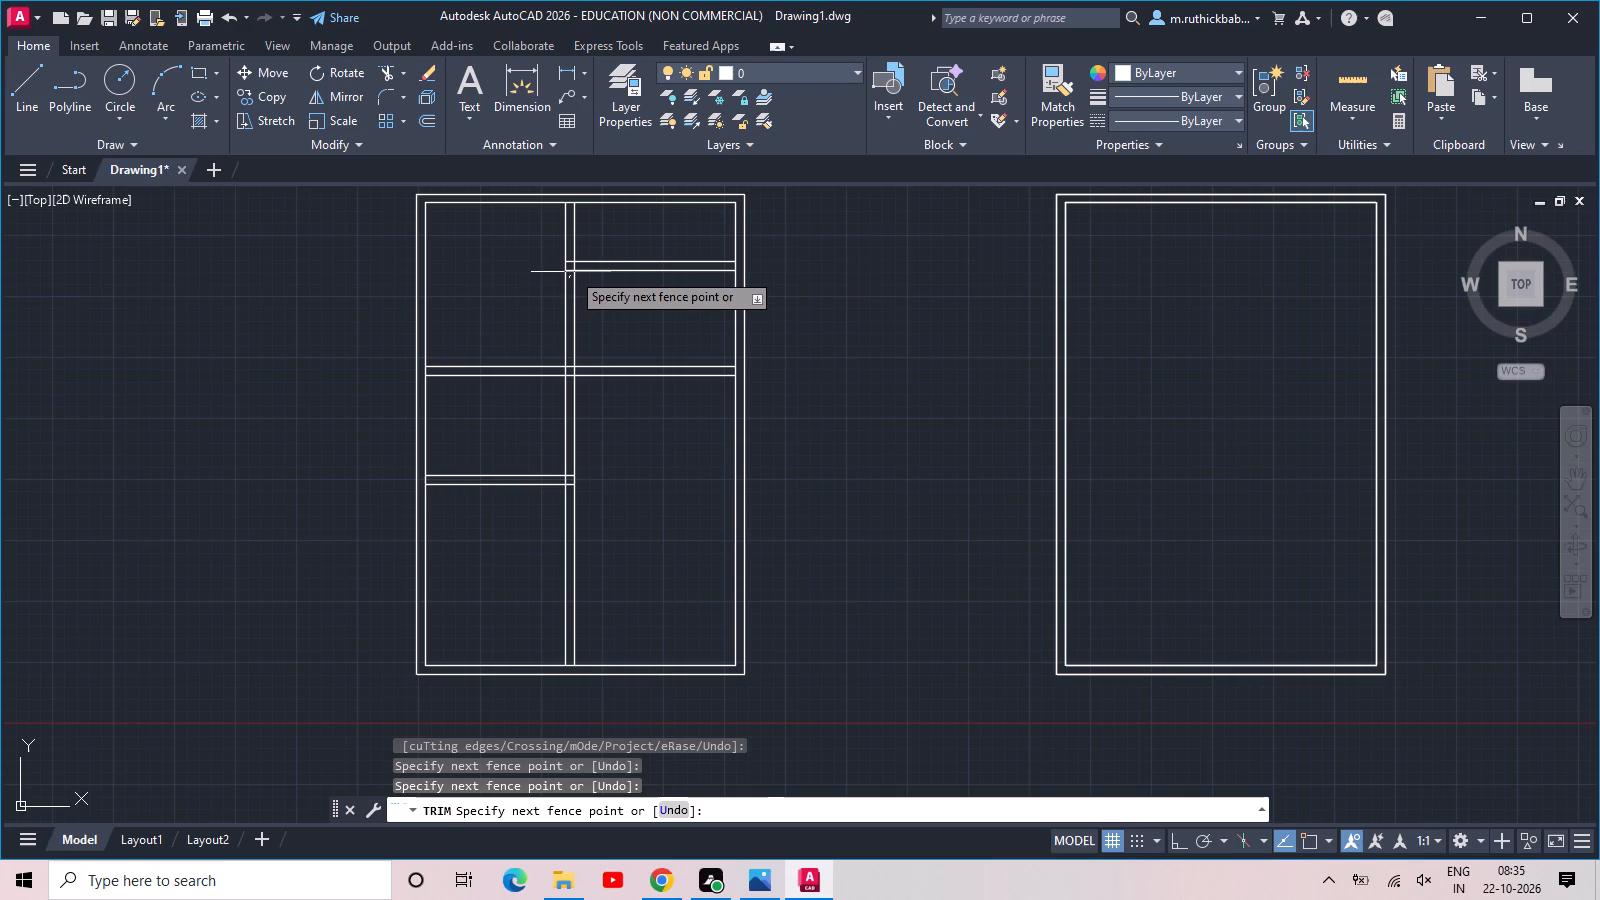
pyautogui.click(570, 256)
pyautogui.click(569, 268)
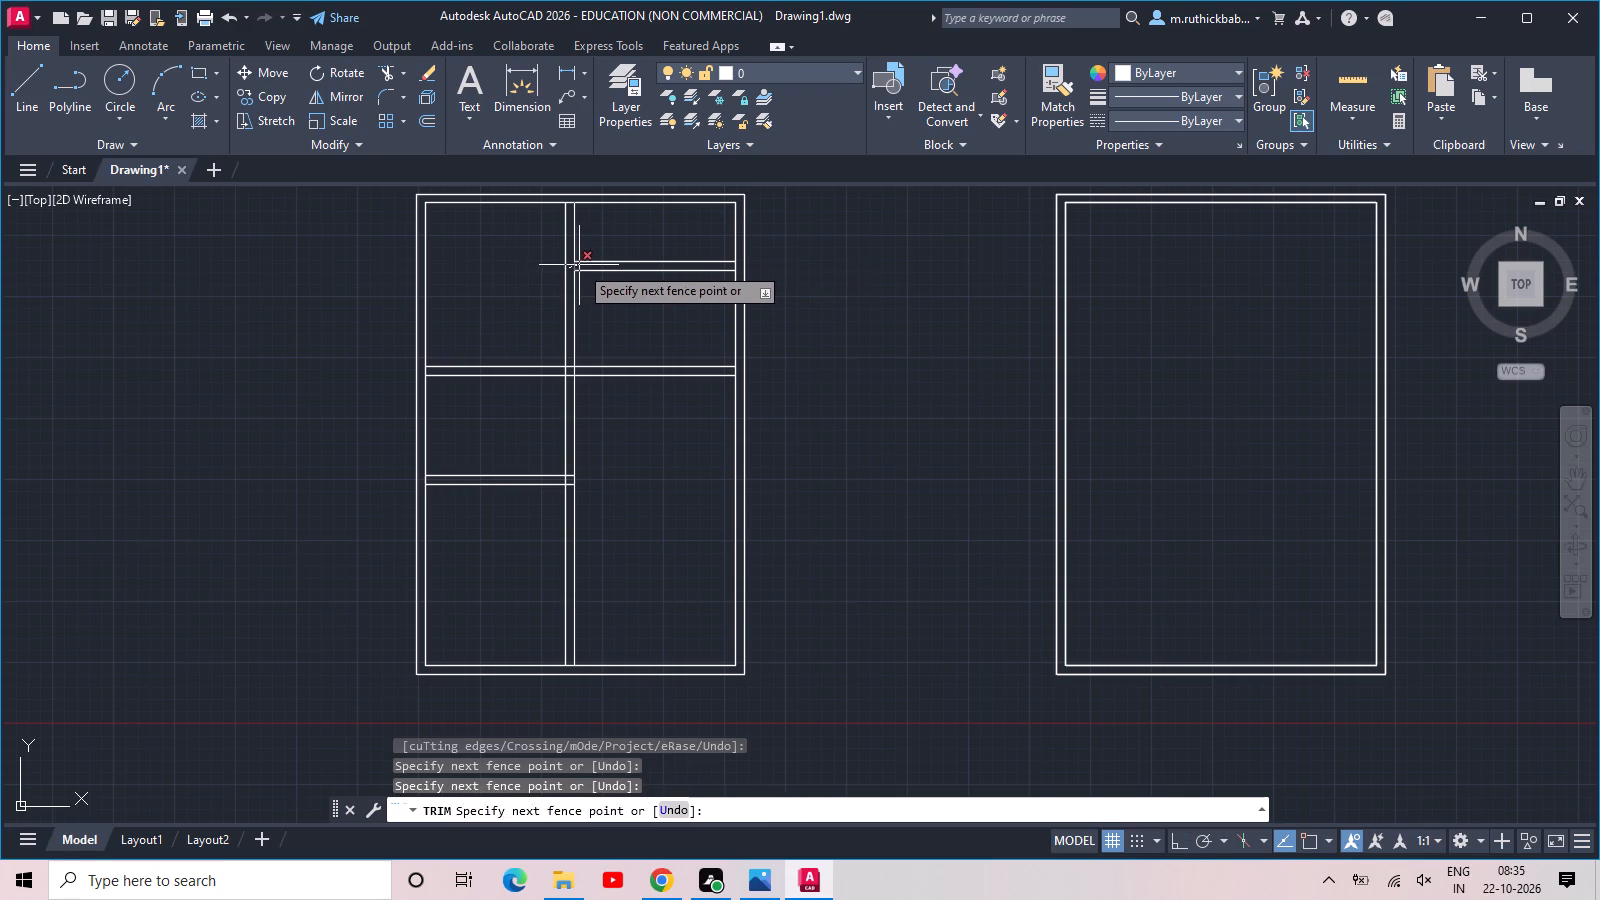
pyautogui.click(579, 265)
pyautogui.scroll(1, 571, 364)
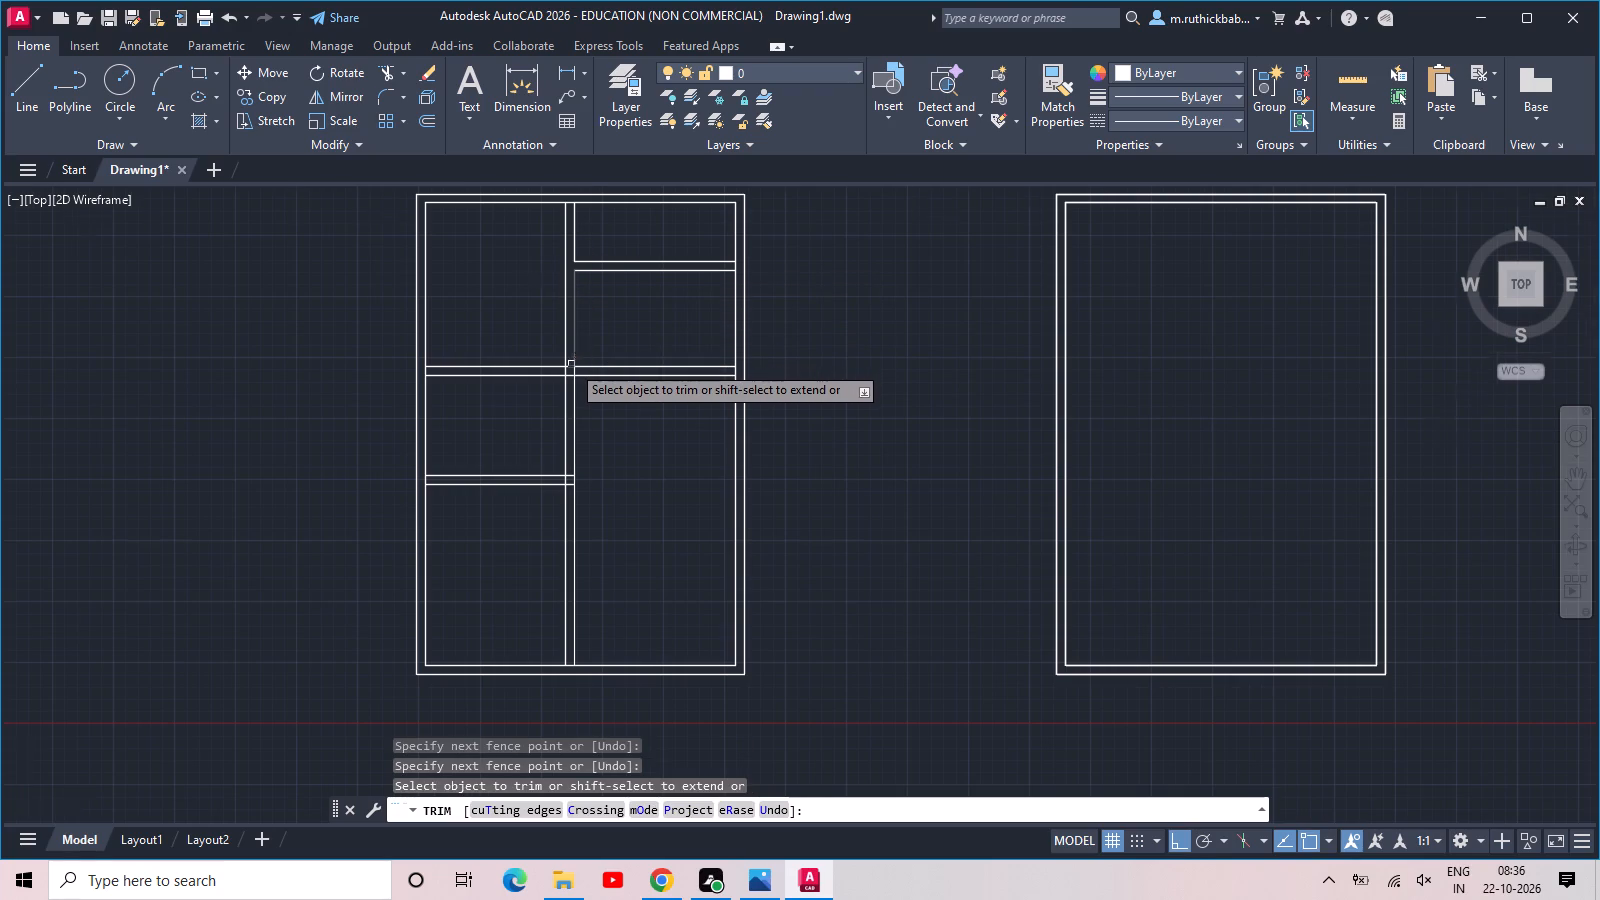
pyautogui.scroll(2, 571, 364)
pyautogui.moveTo(565, 347); pyautogui.dragTo(563, 367)
pyautogui.click(566, 453)
pyautogui.click(523, 392)
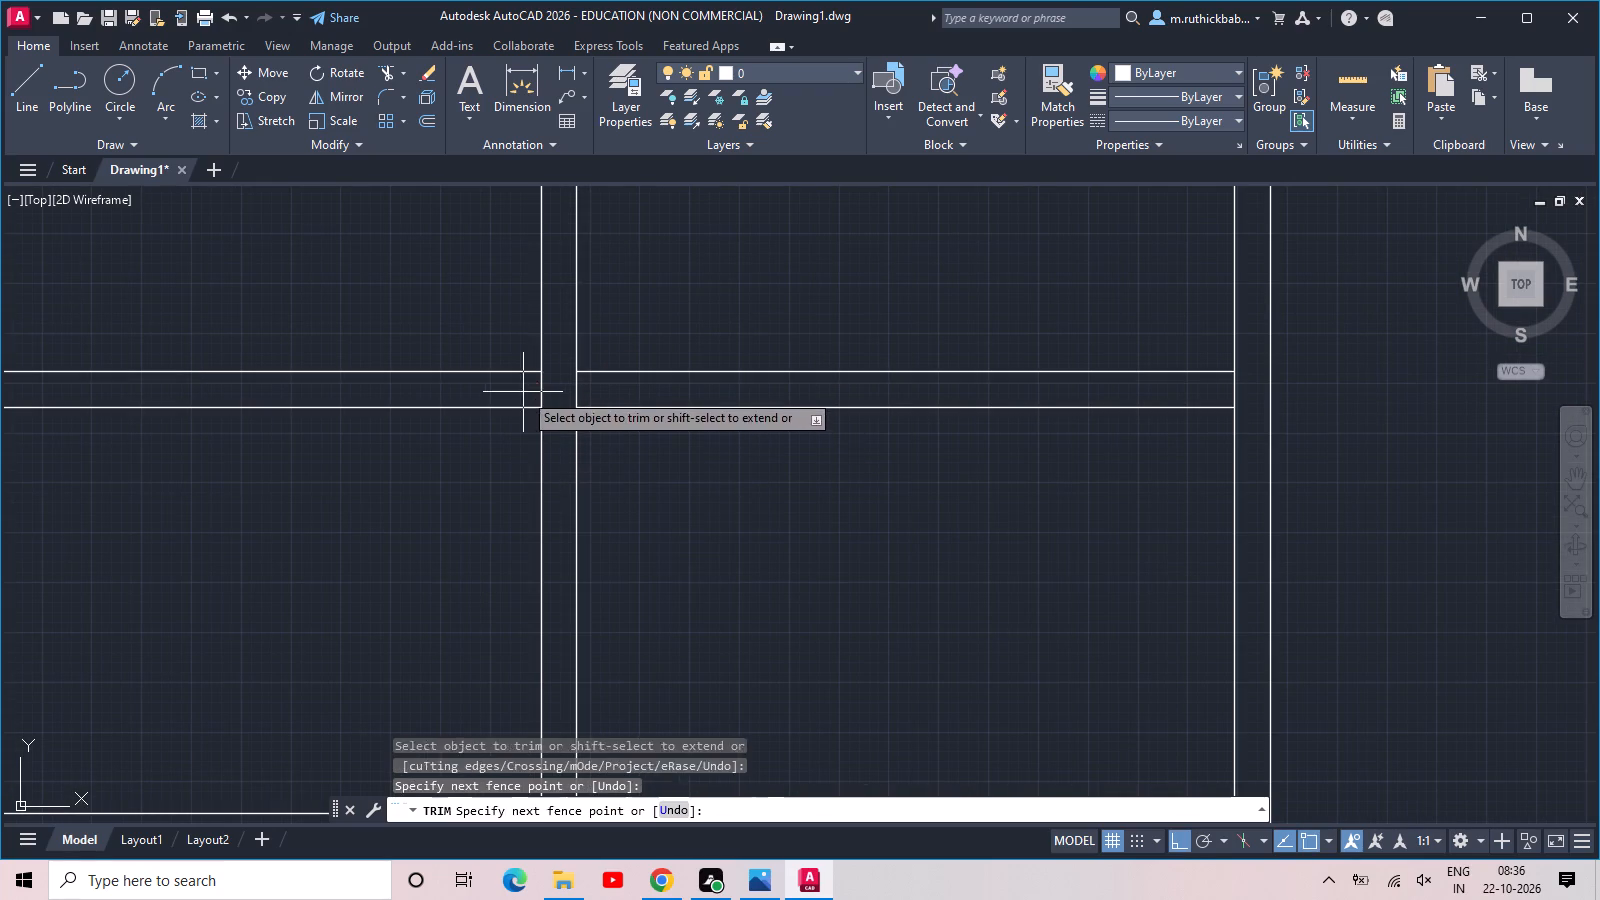
pyautogui.click(592, 394)
# Trim the overlapping line segments where the lowest horizontal wall meets the vertical wall.
pyautogui.scroll(-2, 592, 394)
pyautogui.moveTo(581, 522); pyautogui.dragTo(623, 361, button='middle')
pyautogui.scroll(3, 607, 387)
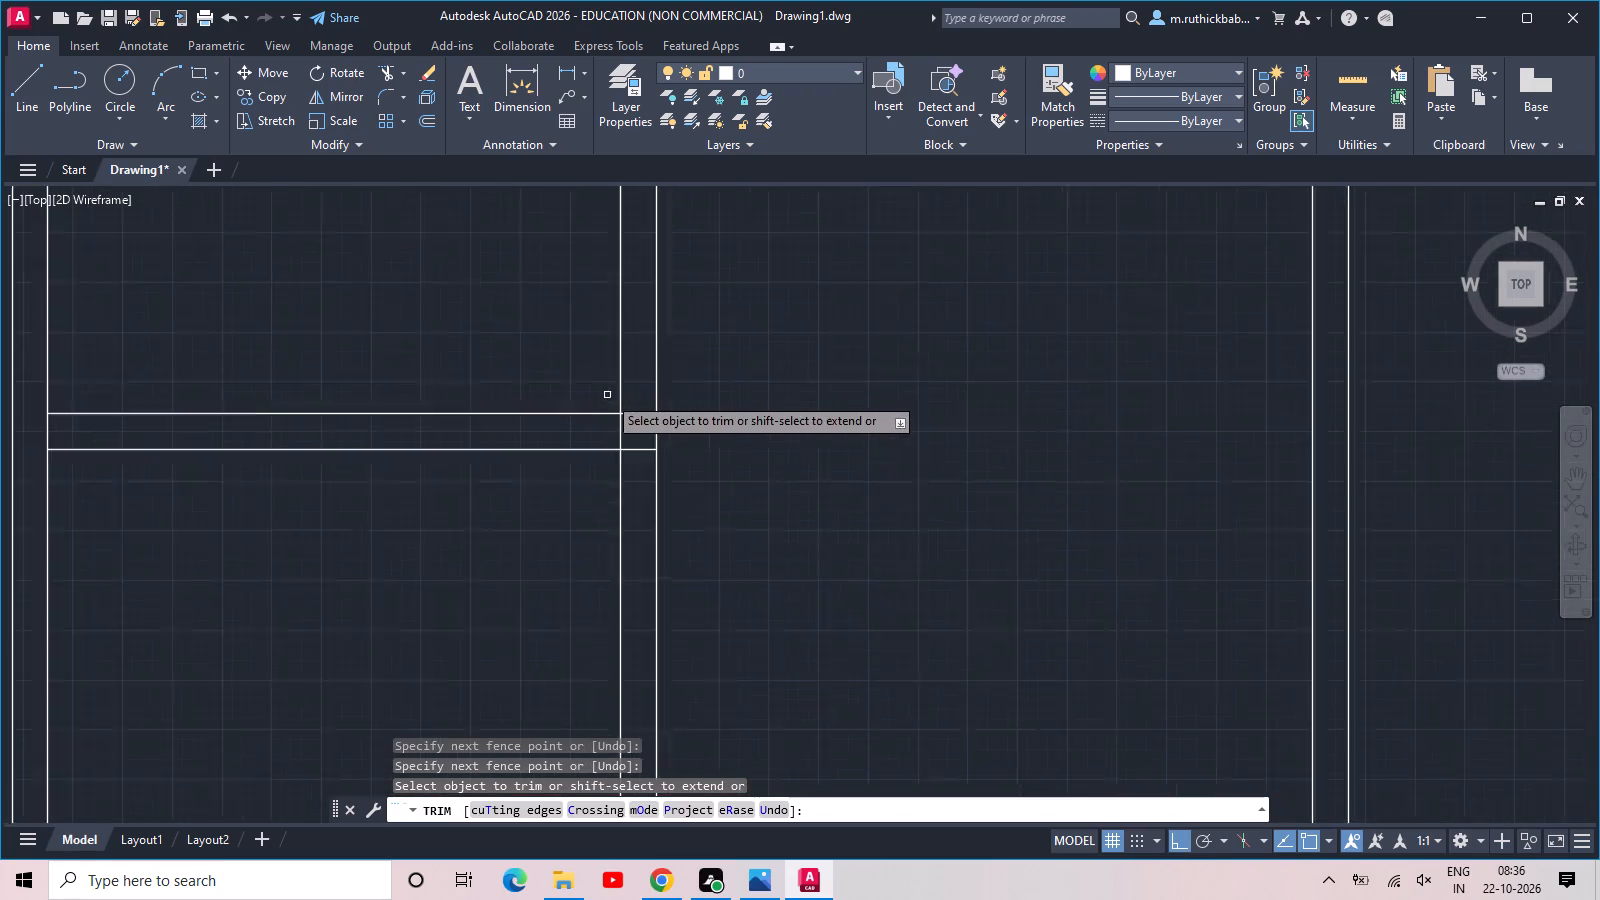
pyautogui.moveTo(606, 454); pyautogui.dragTo(643, 455)
pyautogui.moveTo(656, 389); pyautogui.dragTo(659, 482)
pyautogui.click(661, 524)
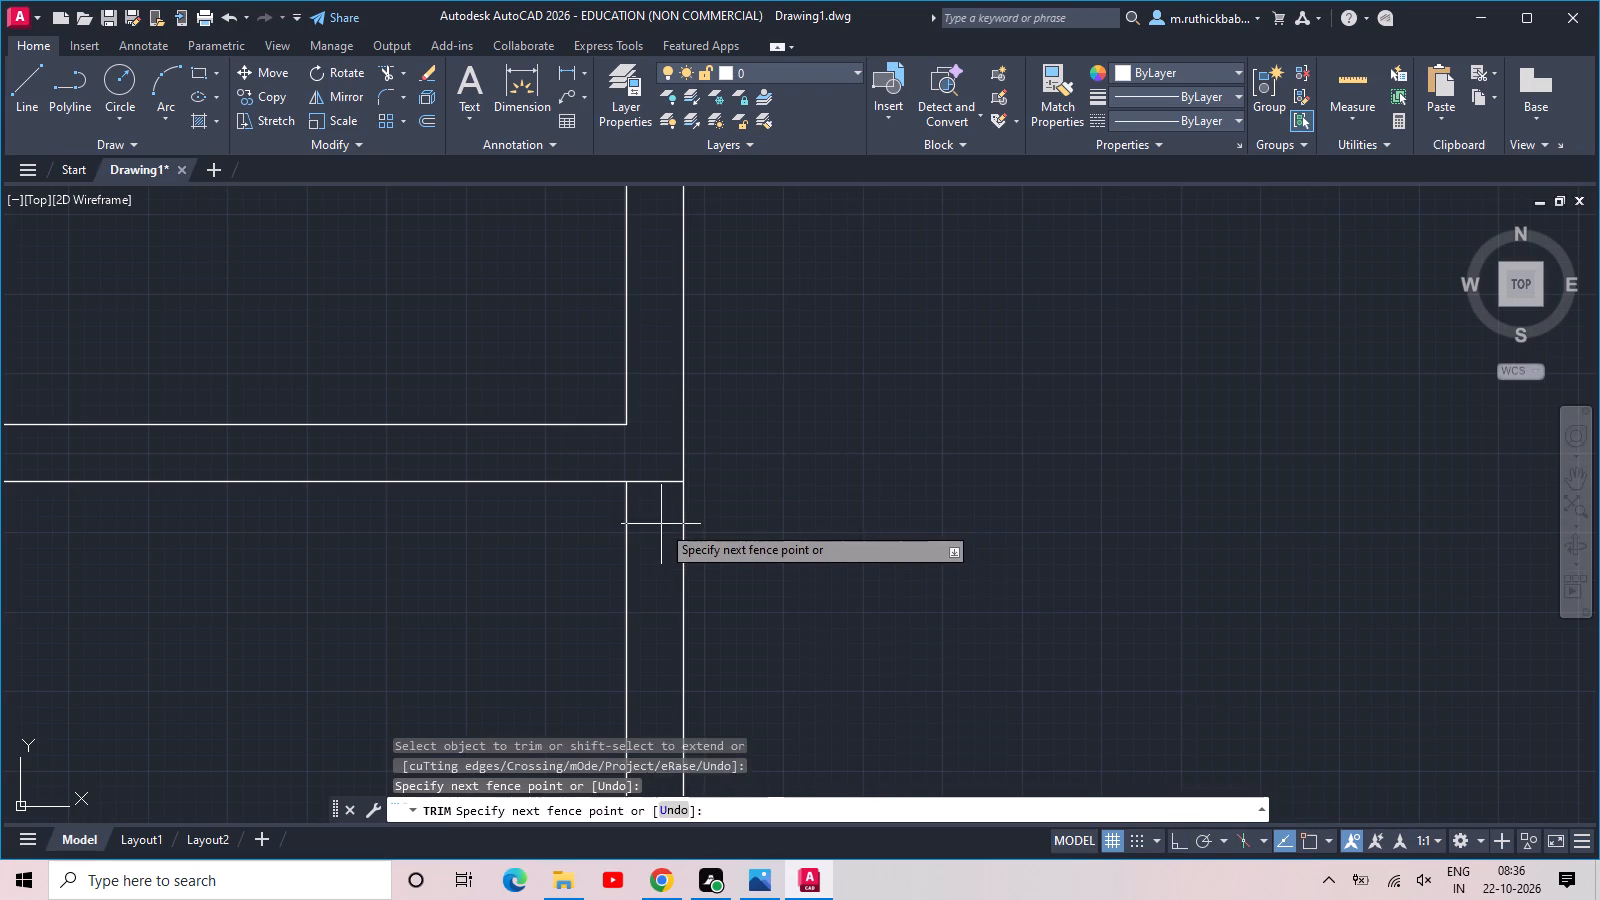
pyautogui.click(662, 476)
# Trim the outline's inner left line where the lowest and middle horizontal walls meet the outer wall.
pyautogui.scroll(-4, 662, 466)
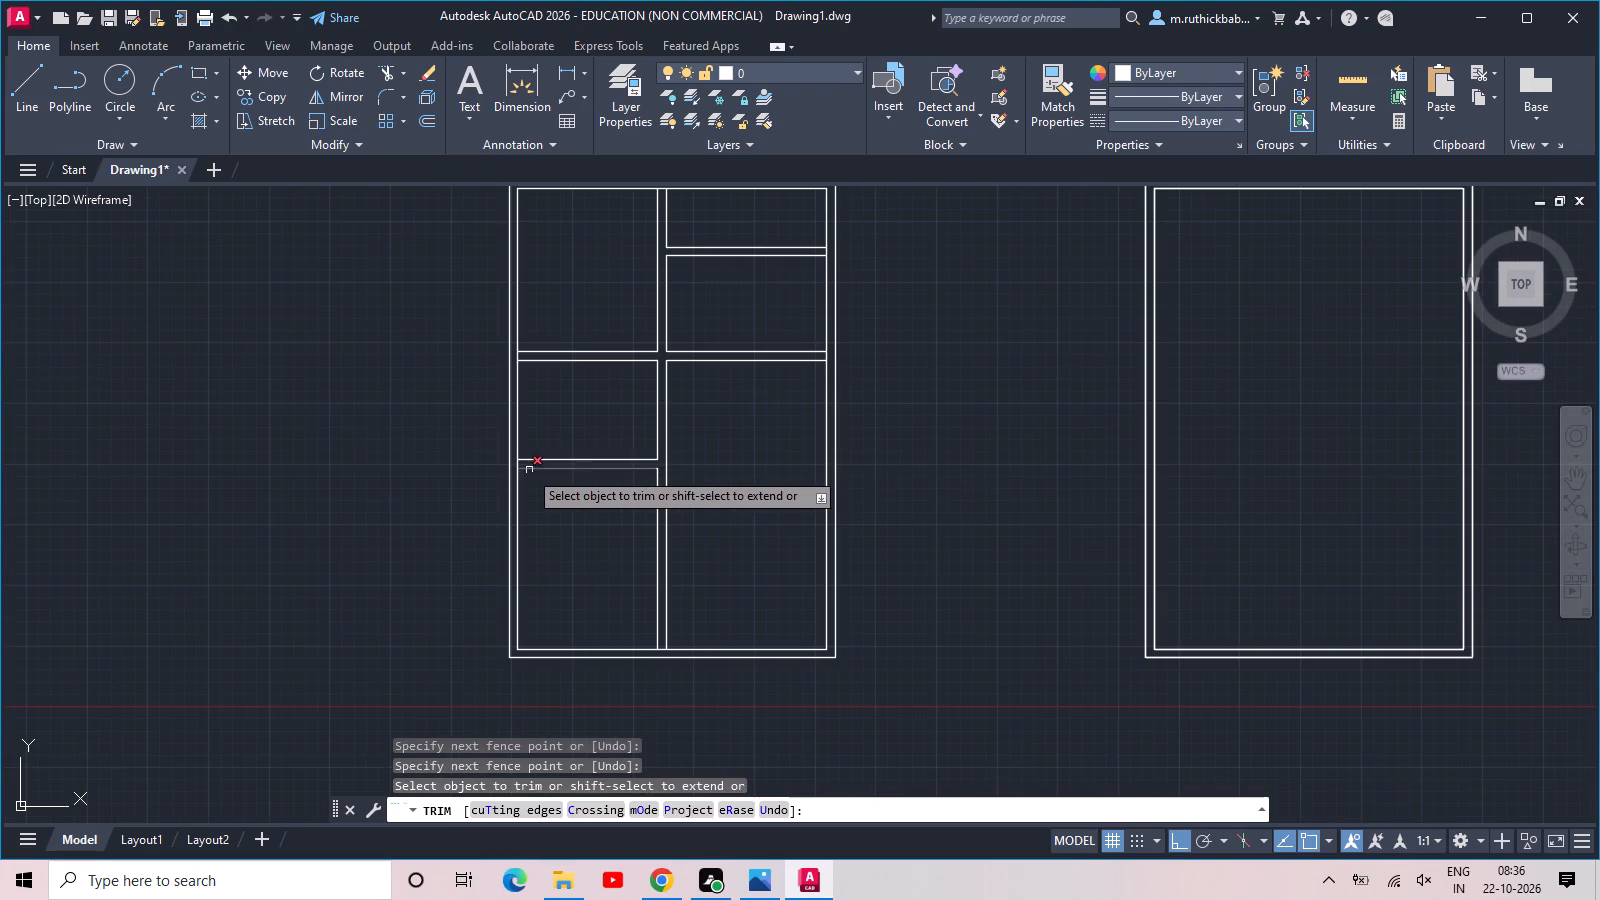
pyautogui.scroll(3, 527, 462)
pyautogui.click(470, 469)
pyautogui.click(489, 470)
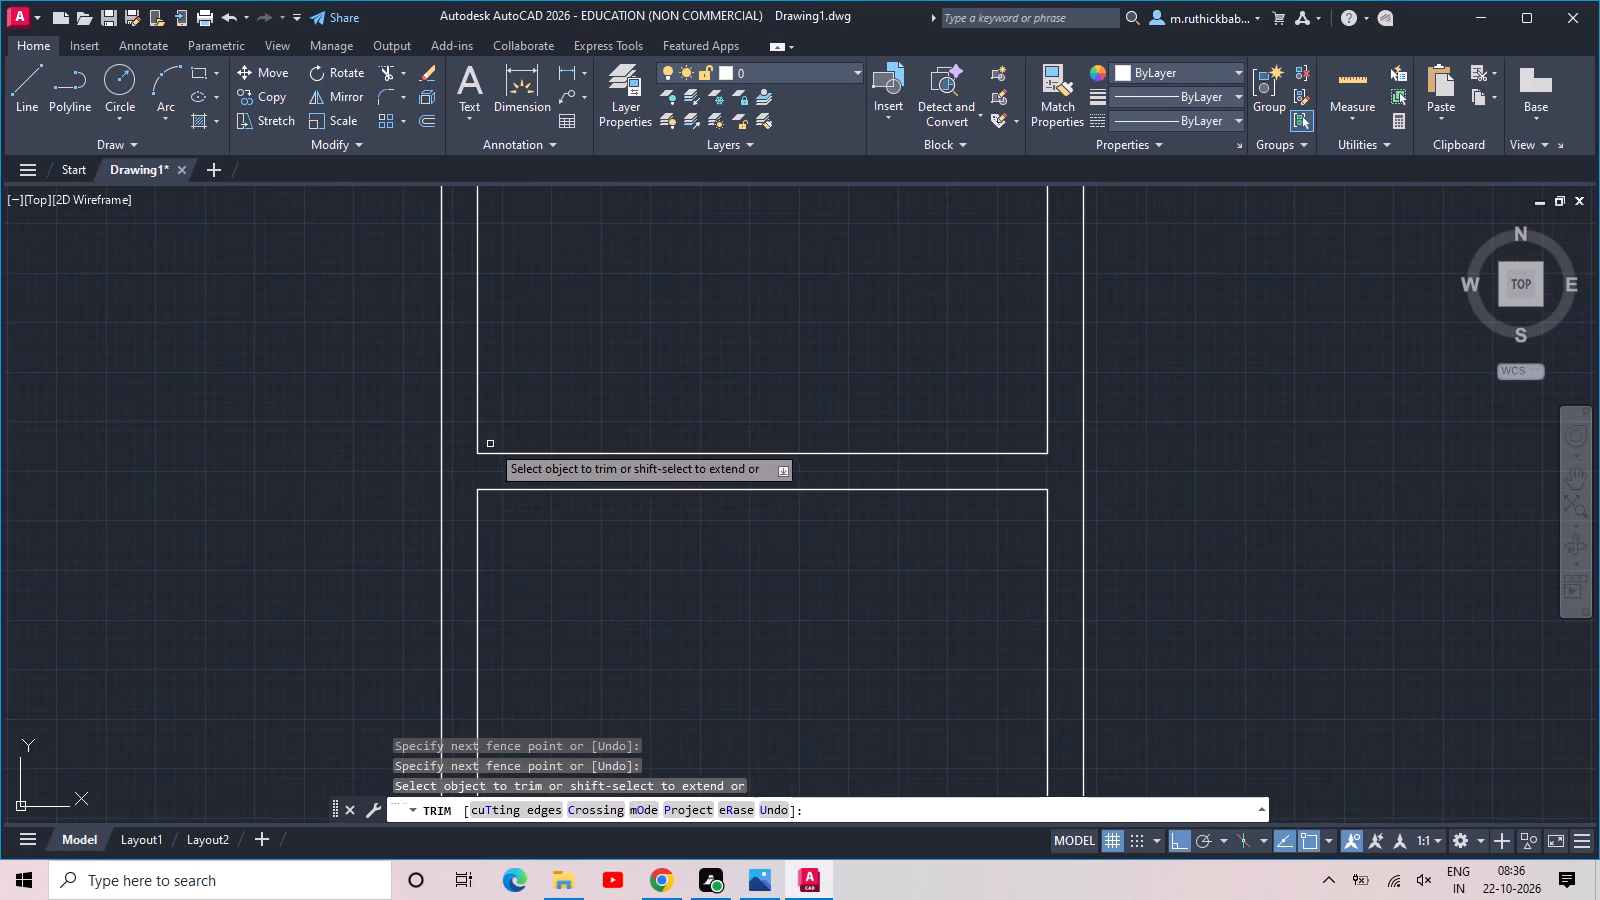
pyautogui.moveTo(451, 314); pyautogui.dragTo(504, 657, button='middle')
pyautogui.moveTo(518, 374); pyautogui.dragTo(531, 374)
pyautogui.click(564, 374)
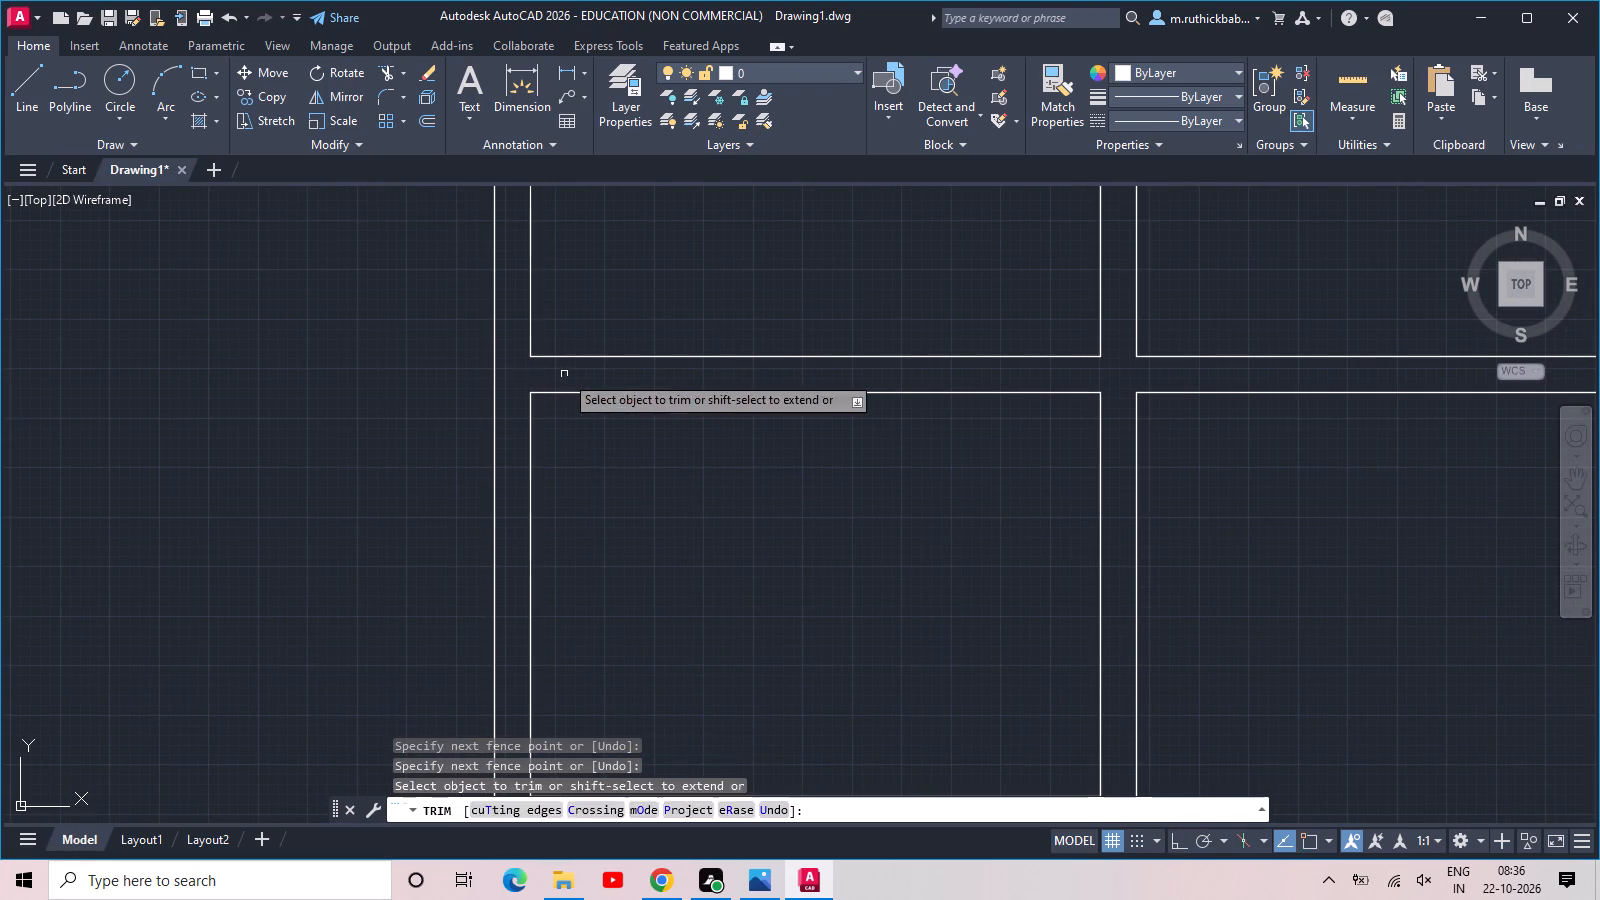
pyautogui.press('Escape')
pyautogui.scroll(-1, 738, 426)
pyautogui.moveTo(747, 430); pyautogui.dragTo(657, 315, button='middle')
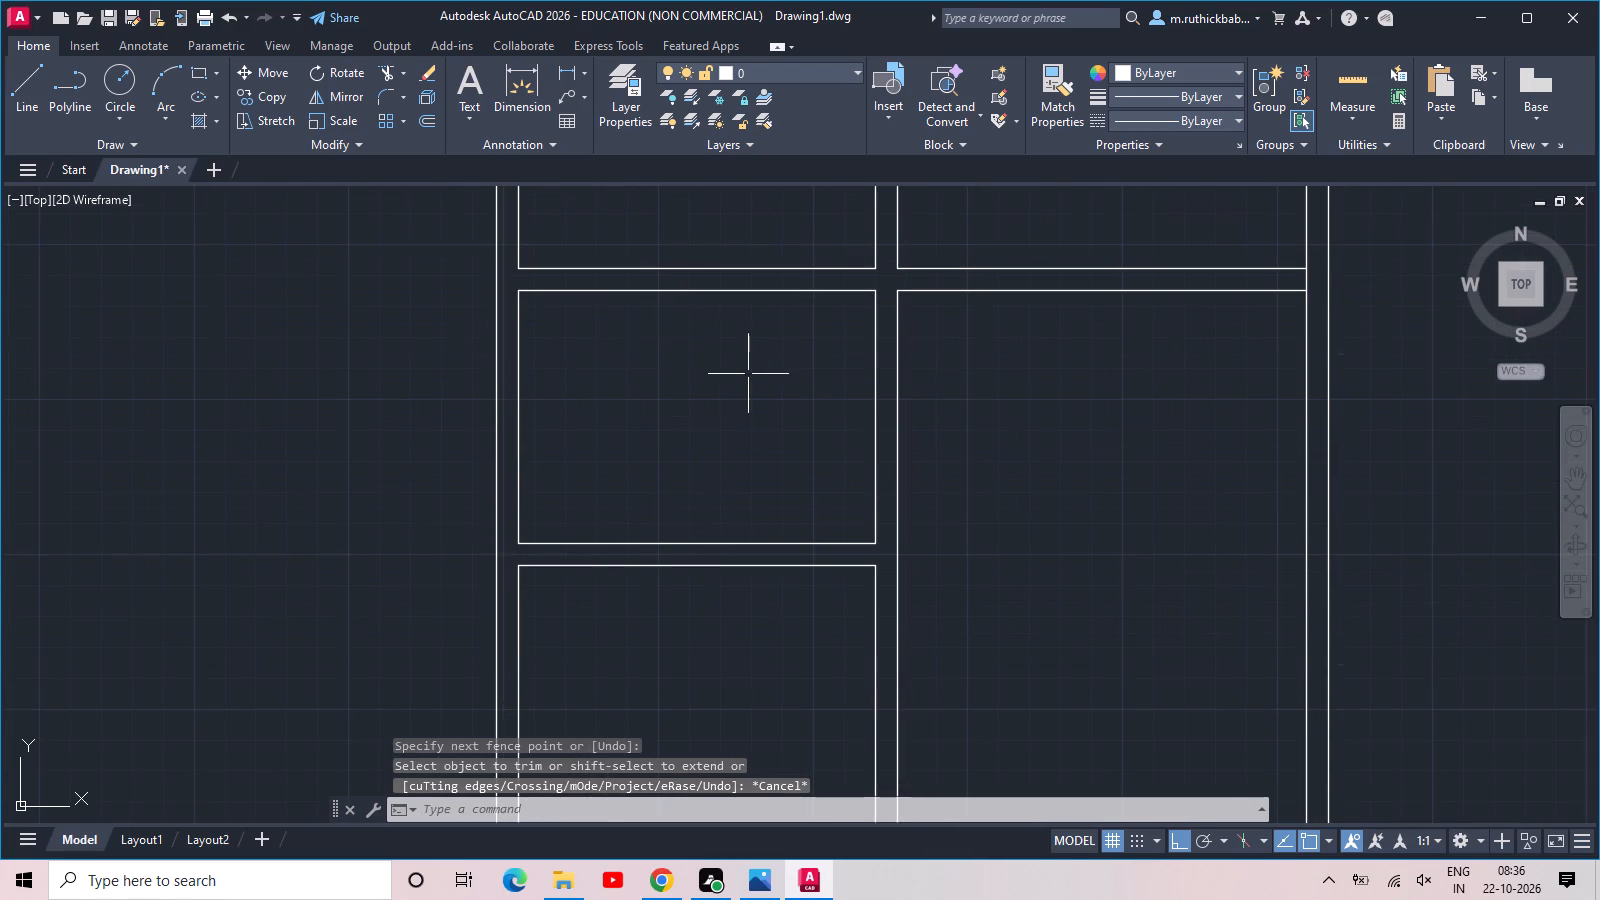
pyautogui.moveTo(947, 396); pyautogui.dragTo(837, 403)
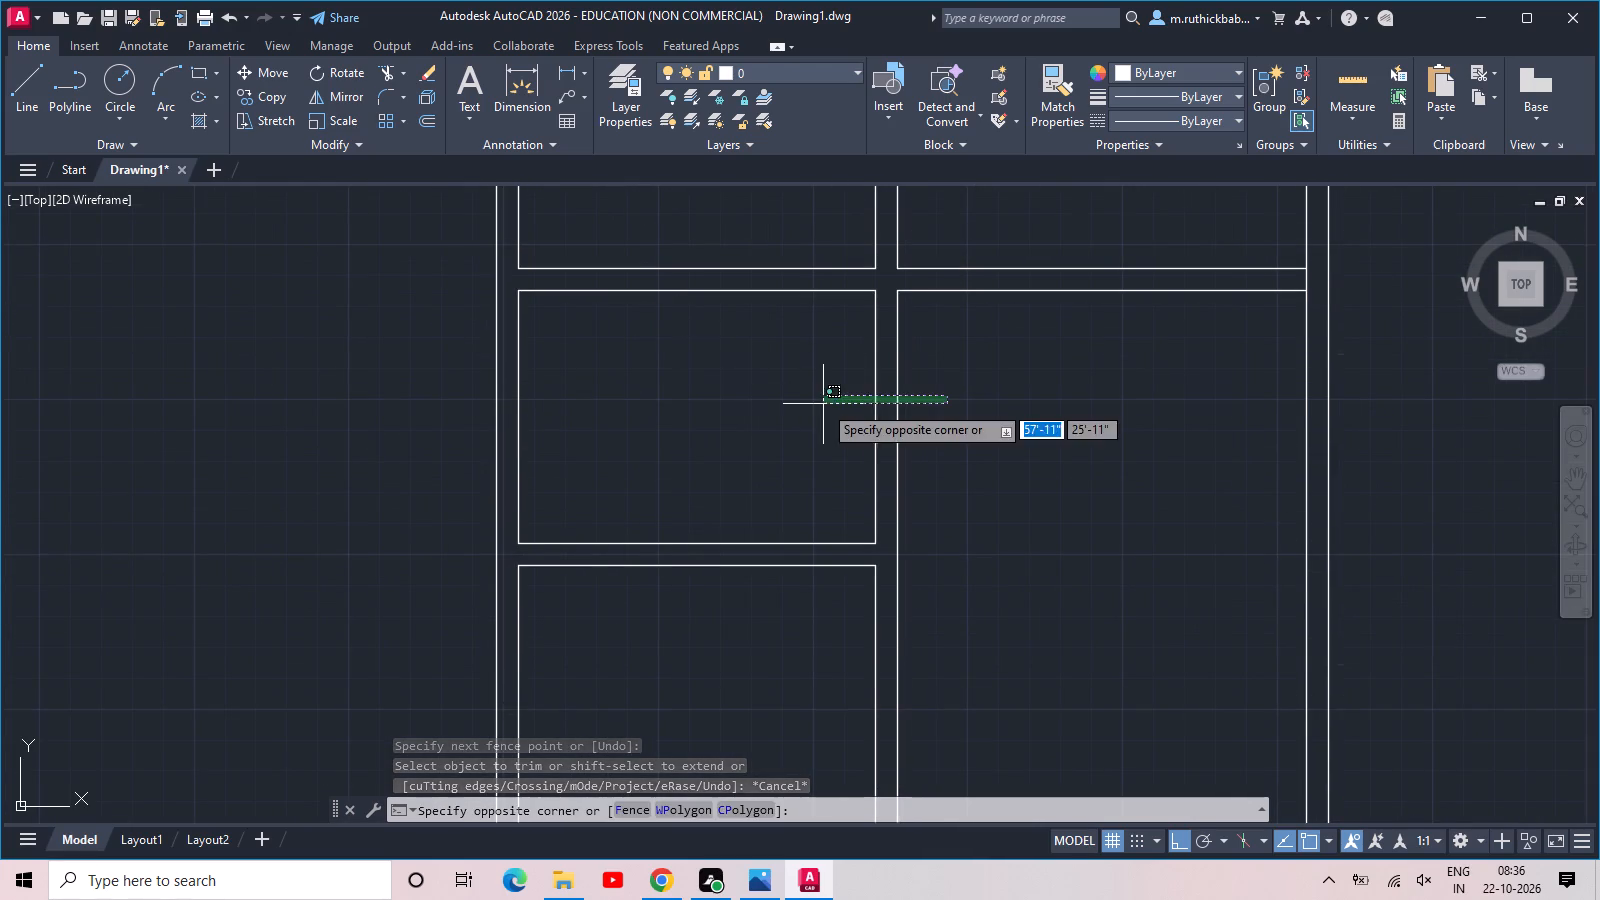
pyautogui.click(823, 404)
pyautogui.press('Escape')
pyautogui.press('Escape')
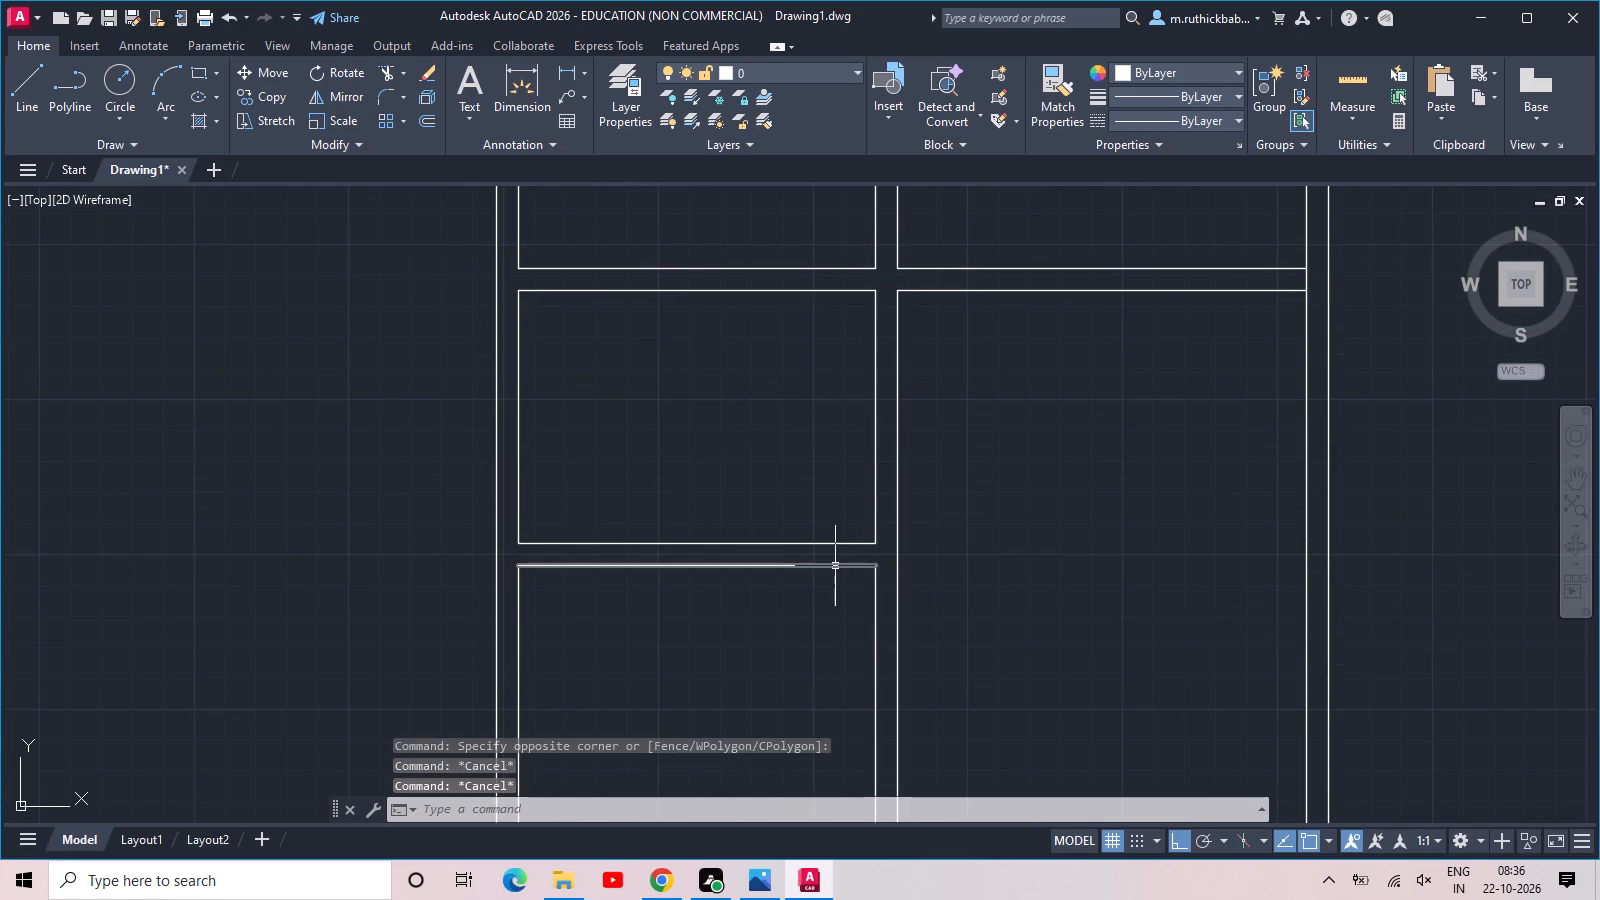
# Extend the lowest wall's upper line and the middle wall's lower line across the thickness of the vertical wall.
pyautogui.press('e')
pyautogui.press('x')
pyautogui.press('space')
pyautogui.press('space')
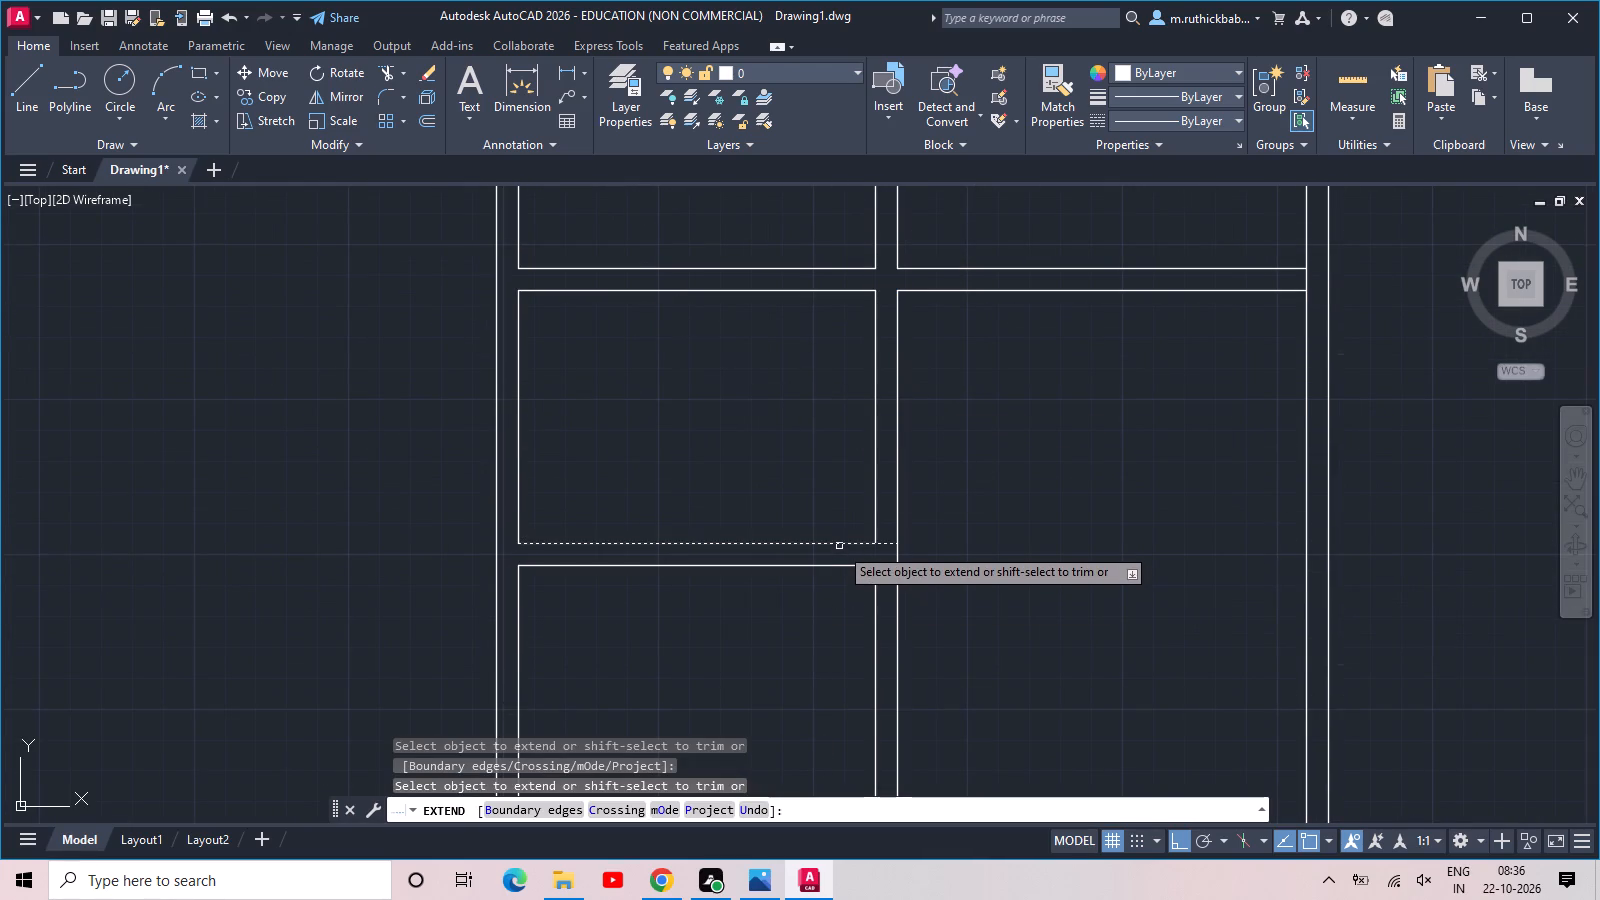
pyautogui.click(839, 546)
pyautogui.press('Escape')
pyautogui.press('Escape')
pyautogui.press('space')
pyautogui.press('space')
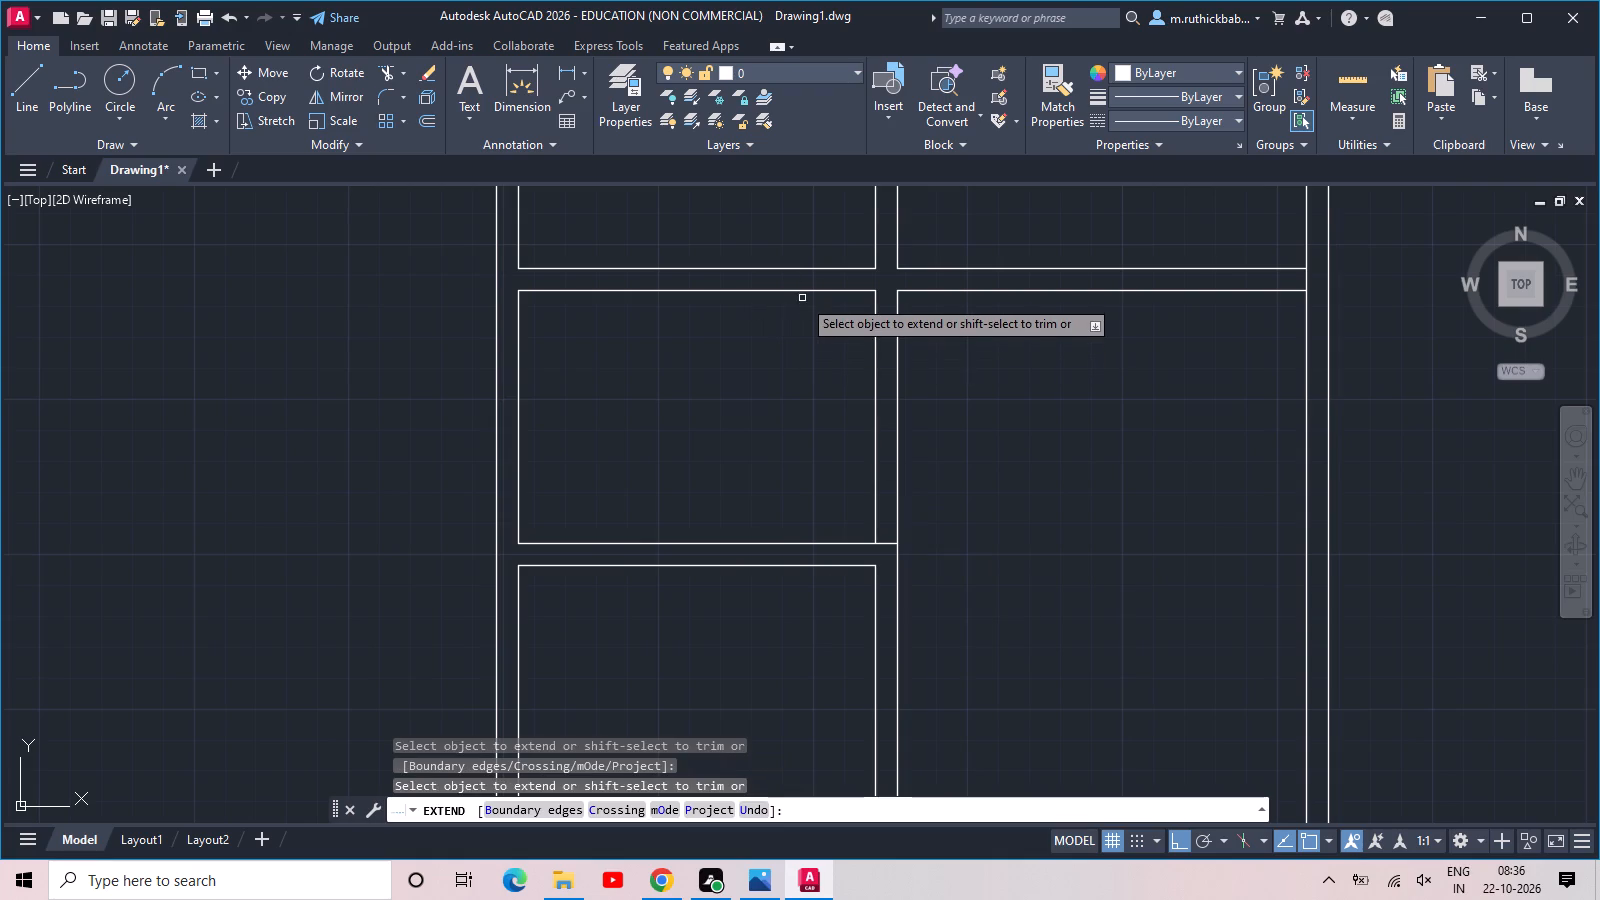
pyautogui.click(802, 289)
pyautogui.press('Escape')
# Trim away both vertical wall lines between the middle and lowest horizontal walls.
pyautogui.write('tr')
pyautogui.press('space')
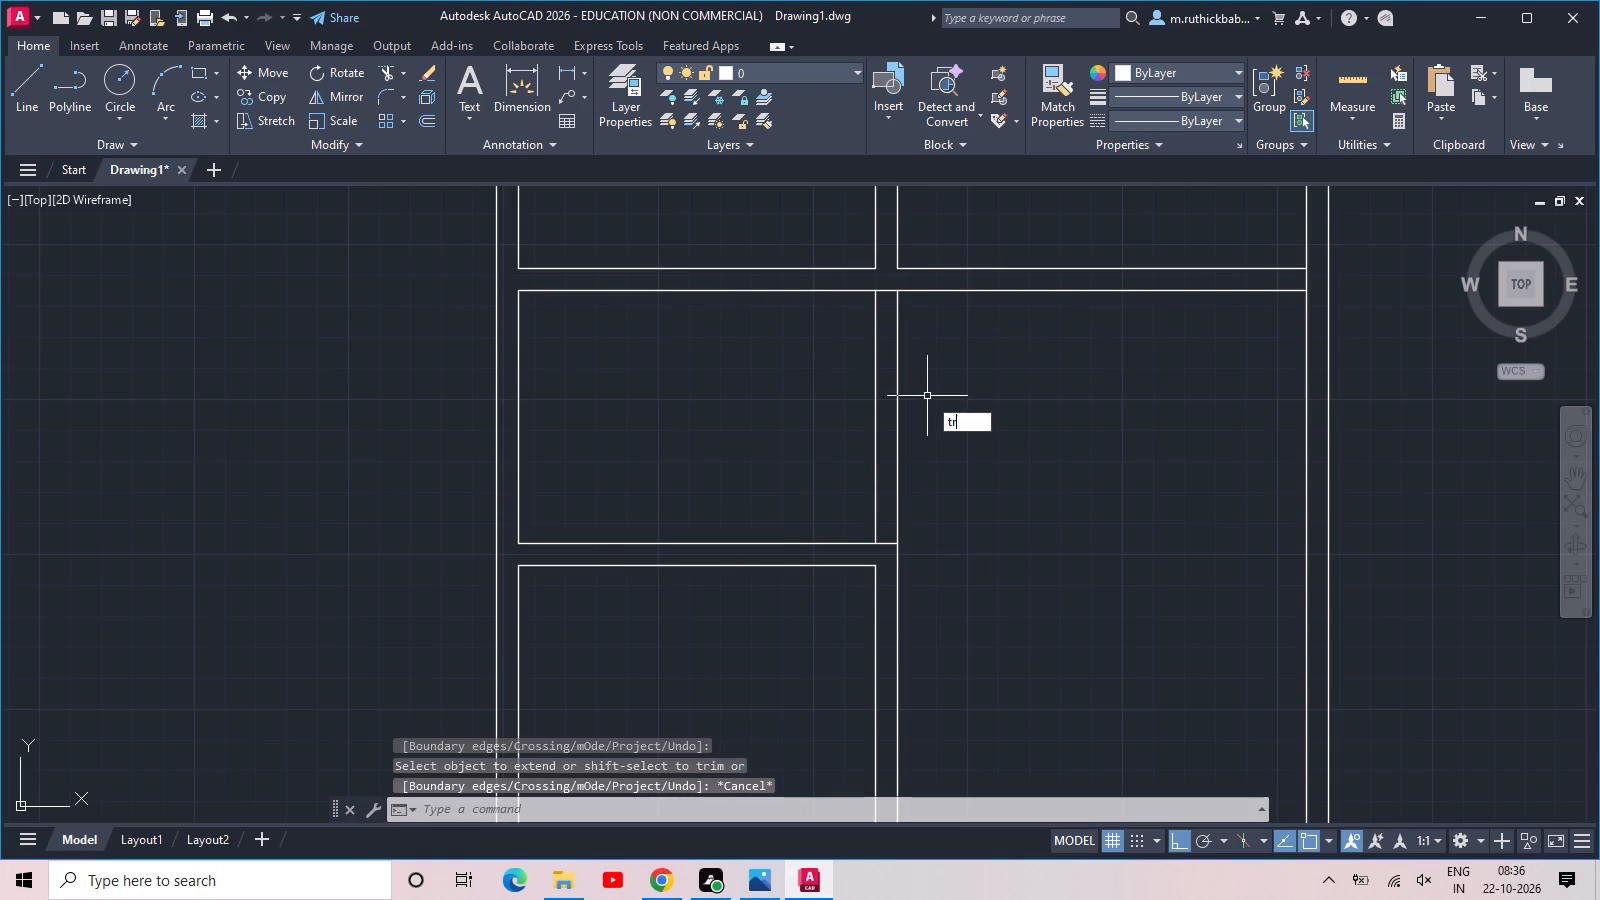
pyautogui.press('space')
pyautogui.moveTo(957, 393); pyautogui.dragTo(943, 391)
pyautogui.click(767, 394)
pyautogui.press('Escape')
# Offset the inner left wall line of the space between the middle and lowest walls 3' to the right.
pyautogui.moveTo(744, 391); pyautogui.dragTo(660, 382, button='middle')
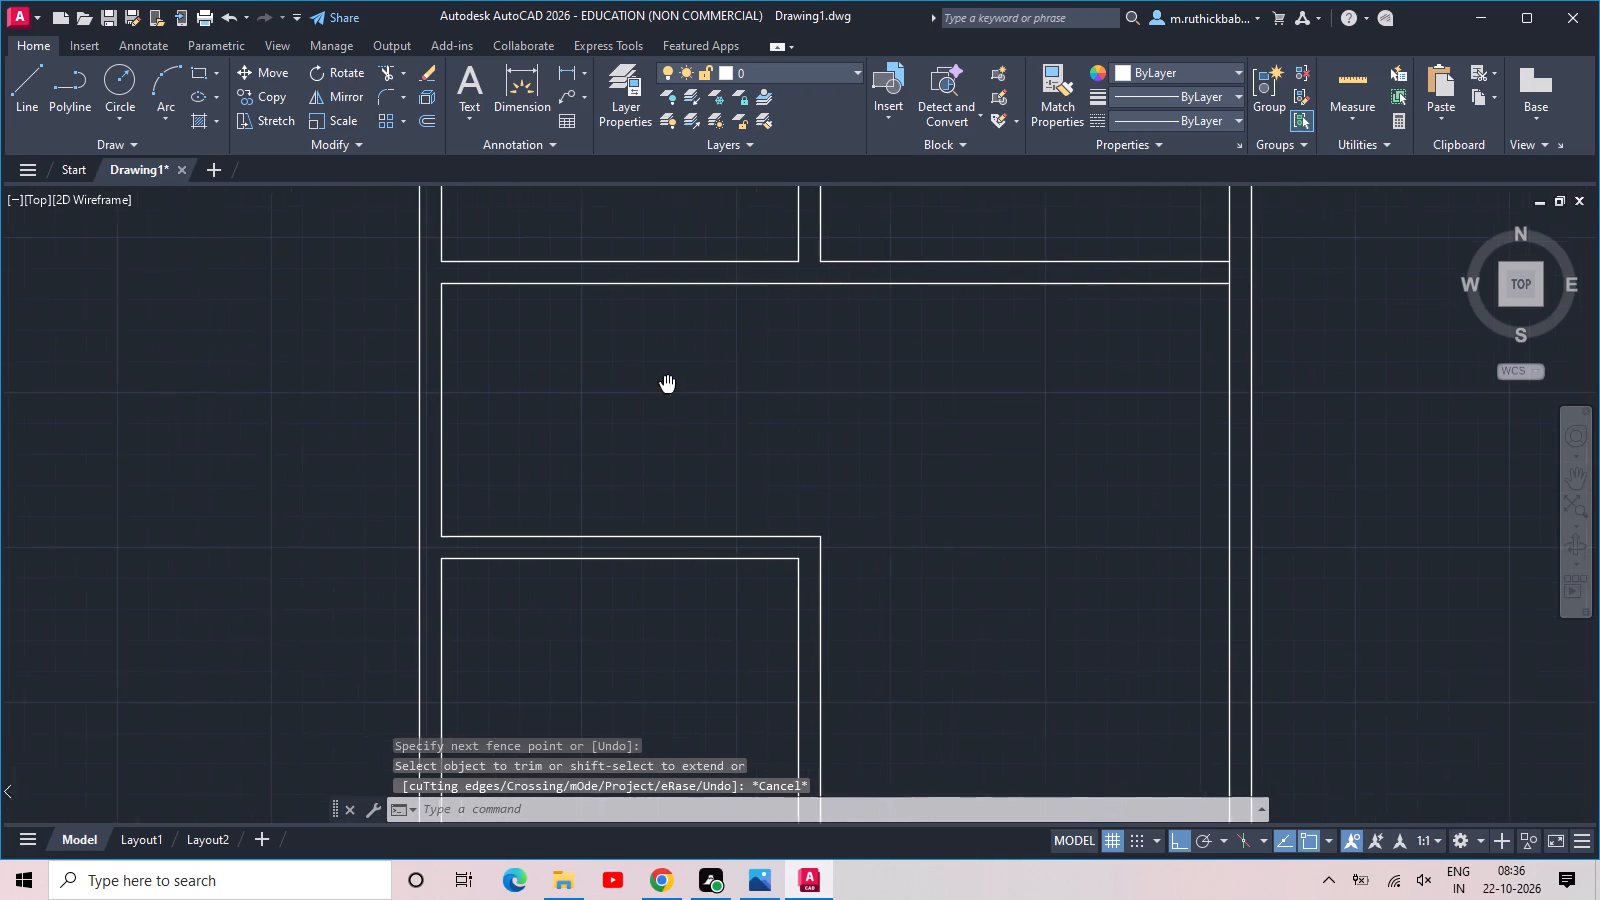
pyautogui.moveTo(660, 382); pyautogui.dragTo(657, 381, button='middle')
pyautogui.write('off')
pyautogui.press('space')
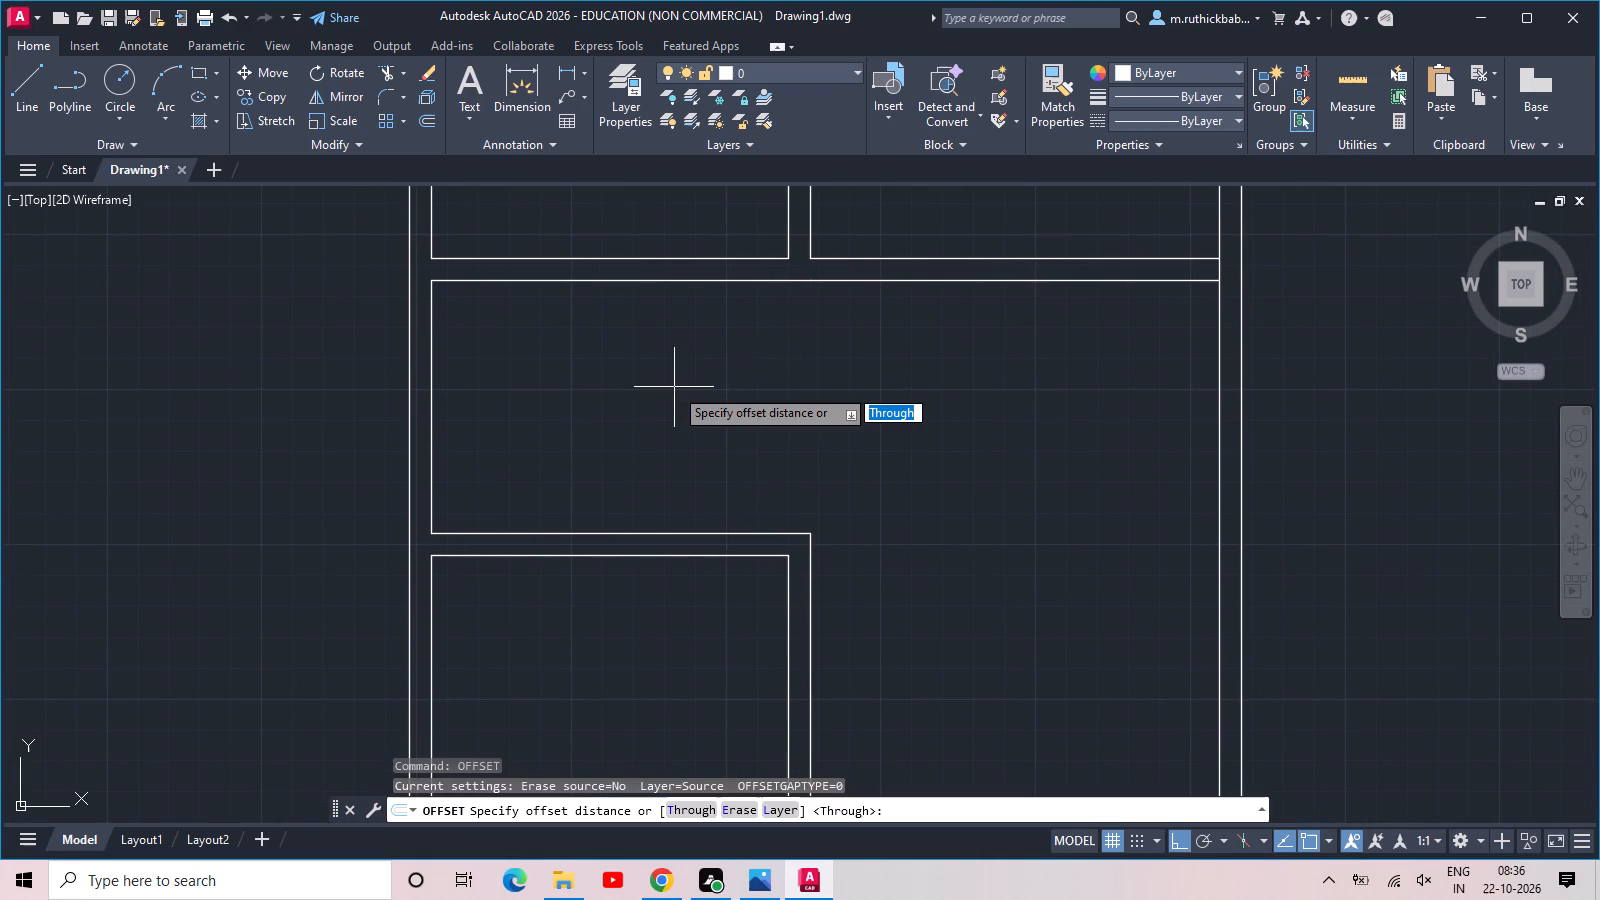
pyautogui.write("4'")
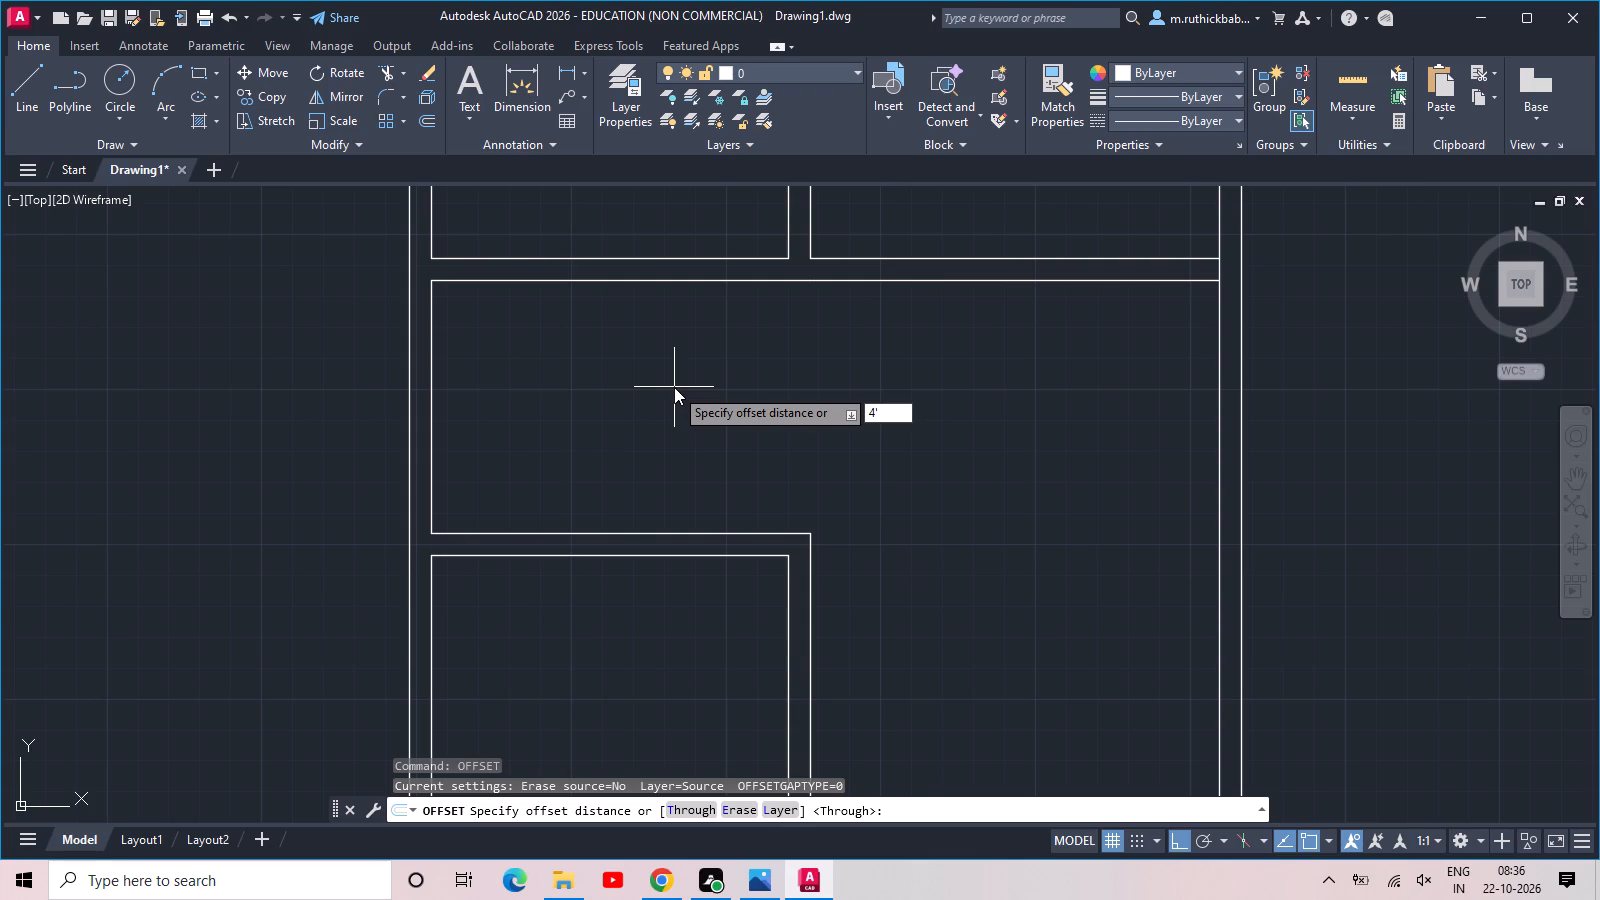
pyautogui.press('BackSpace')
pyautogui.press('BackSpace')
pyautogui.press('3')
pyautogui.press("'")
pyautogui.press('Return')
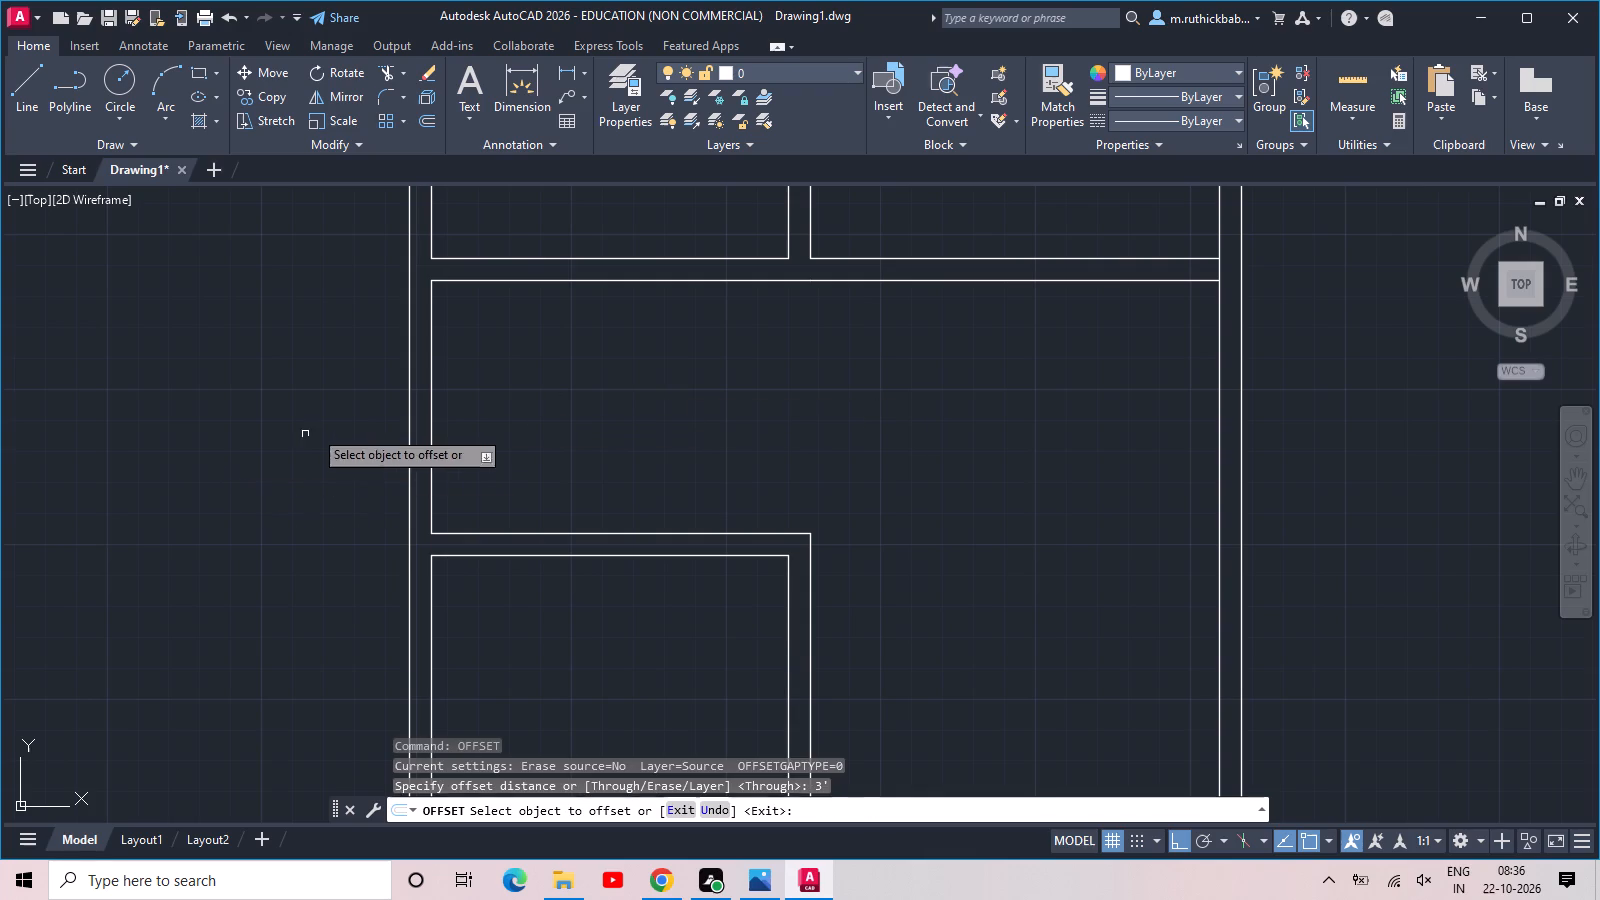
pyautogui.click(429, 384)
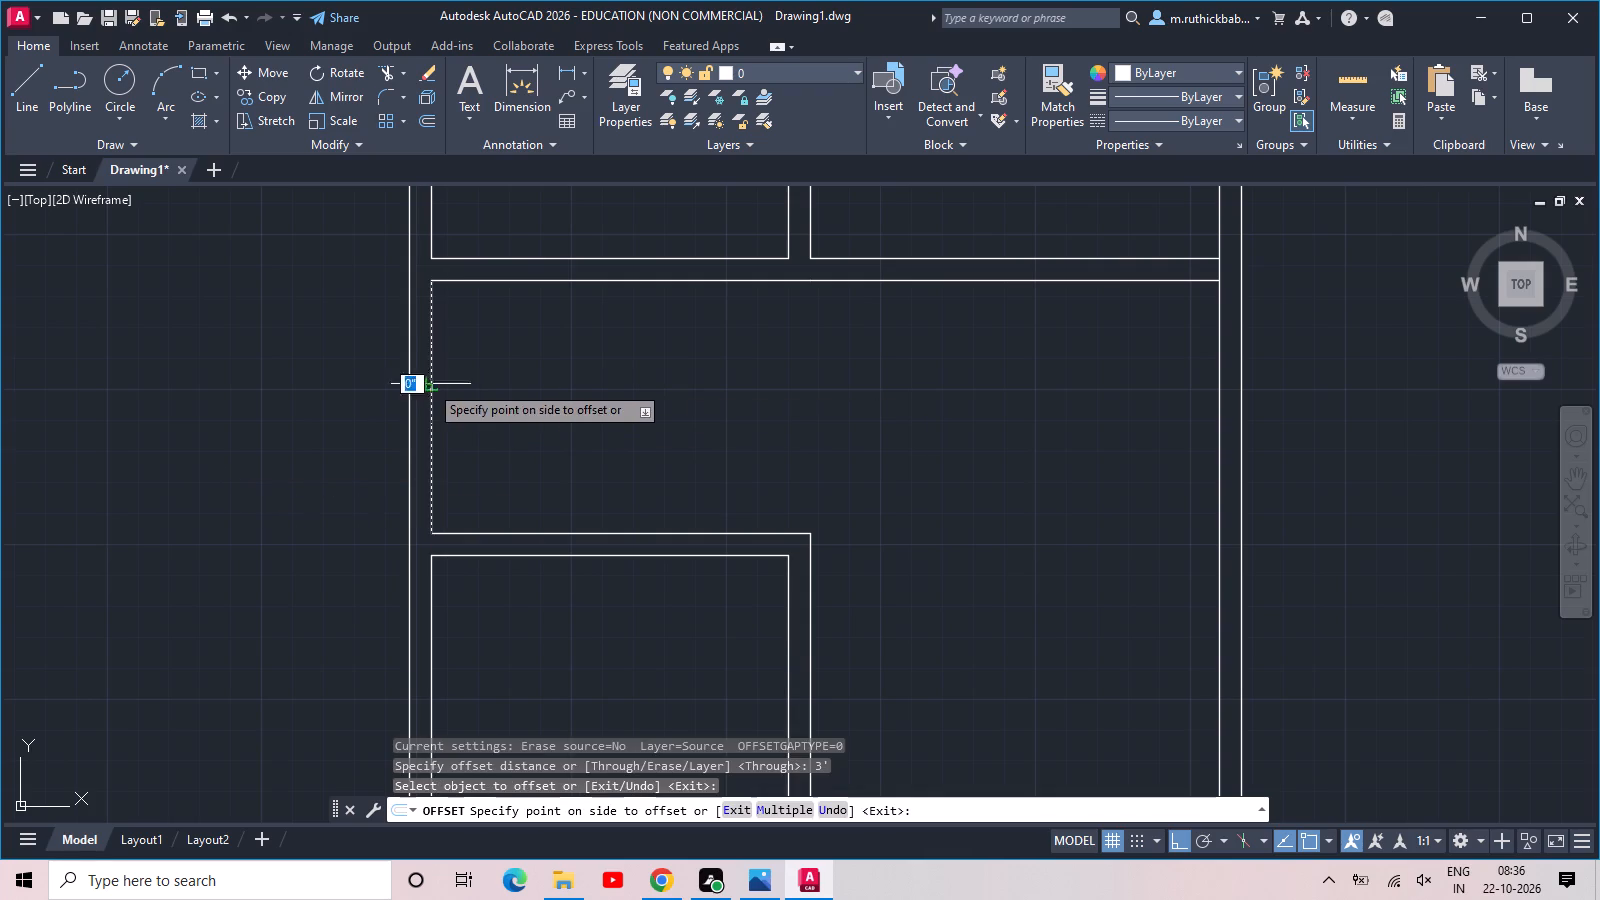
pyautogui.click(509, 365)
pyautogui.press('Escape')
# Copy the offset vertical line as an array of 10 items spaced 12" apart to the right.
pyautogui.write('co')
pyautogui.press('space')
pyautogui.click(522, 487)
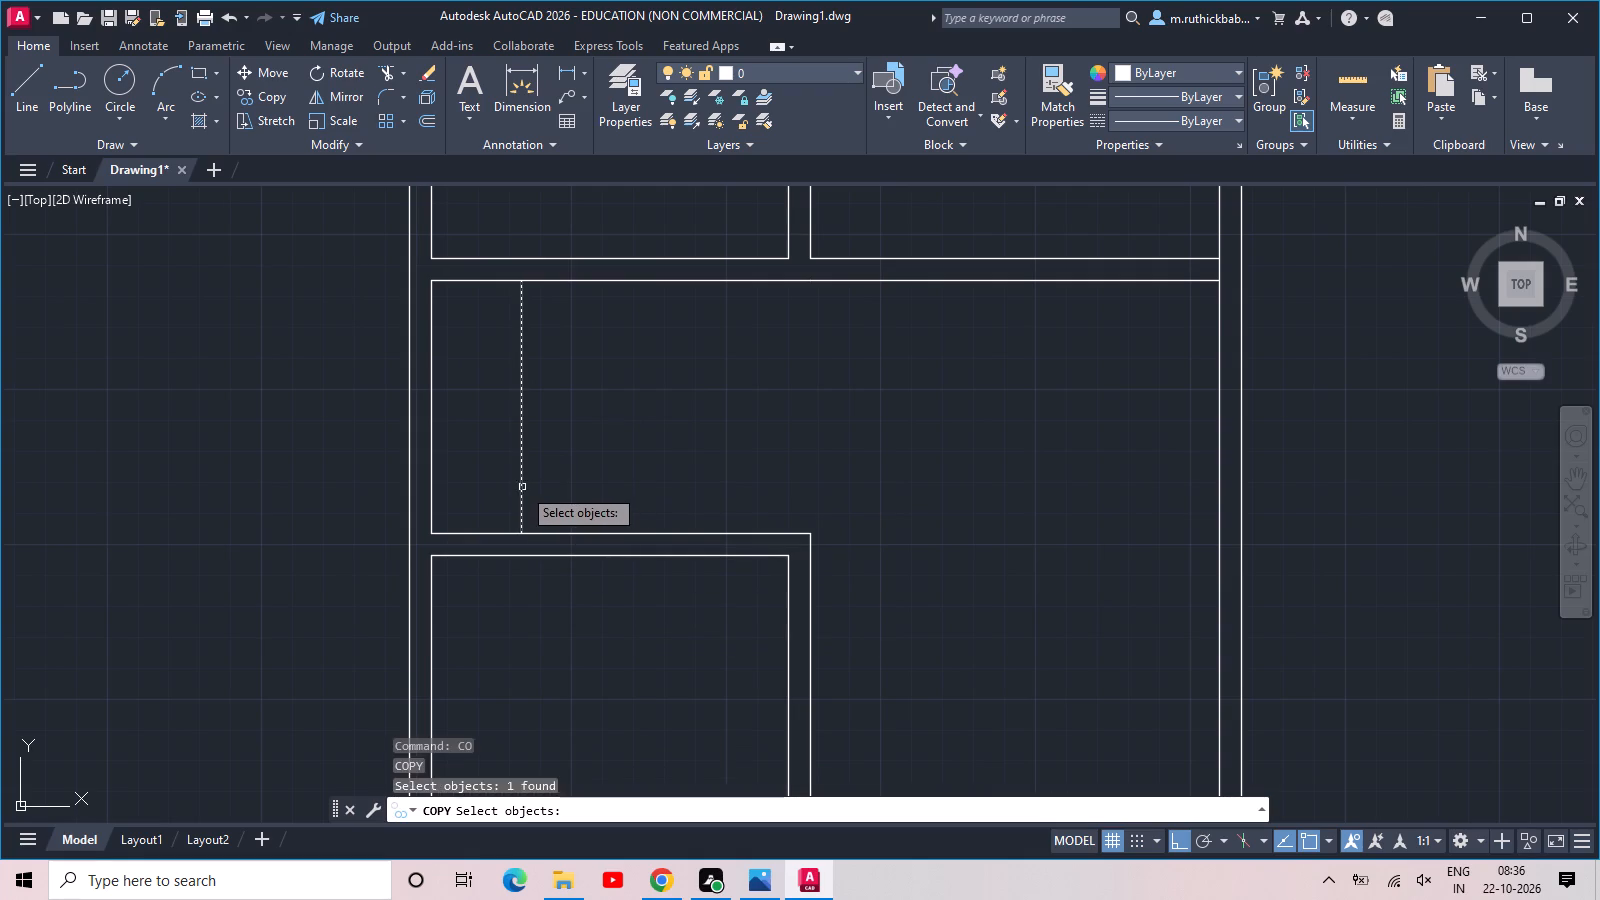
pyautogui.press('space')
pyautogui.click(519, 532)
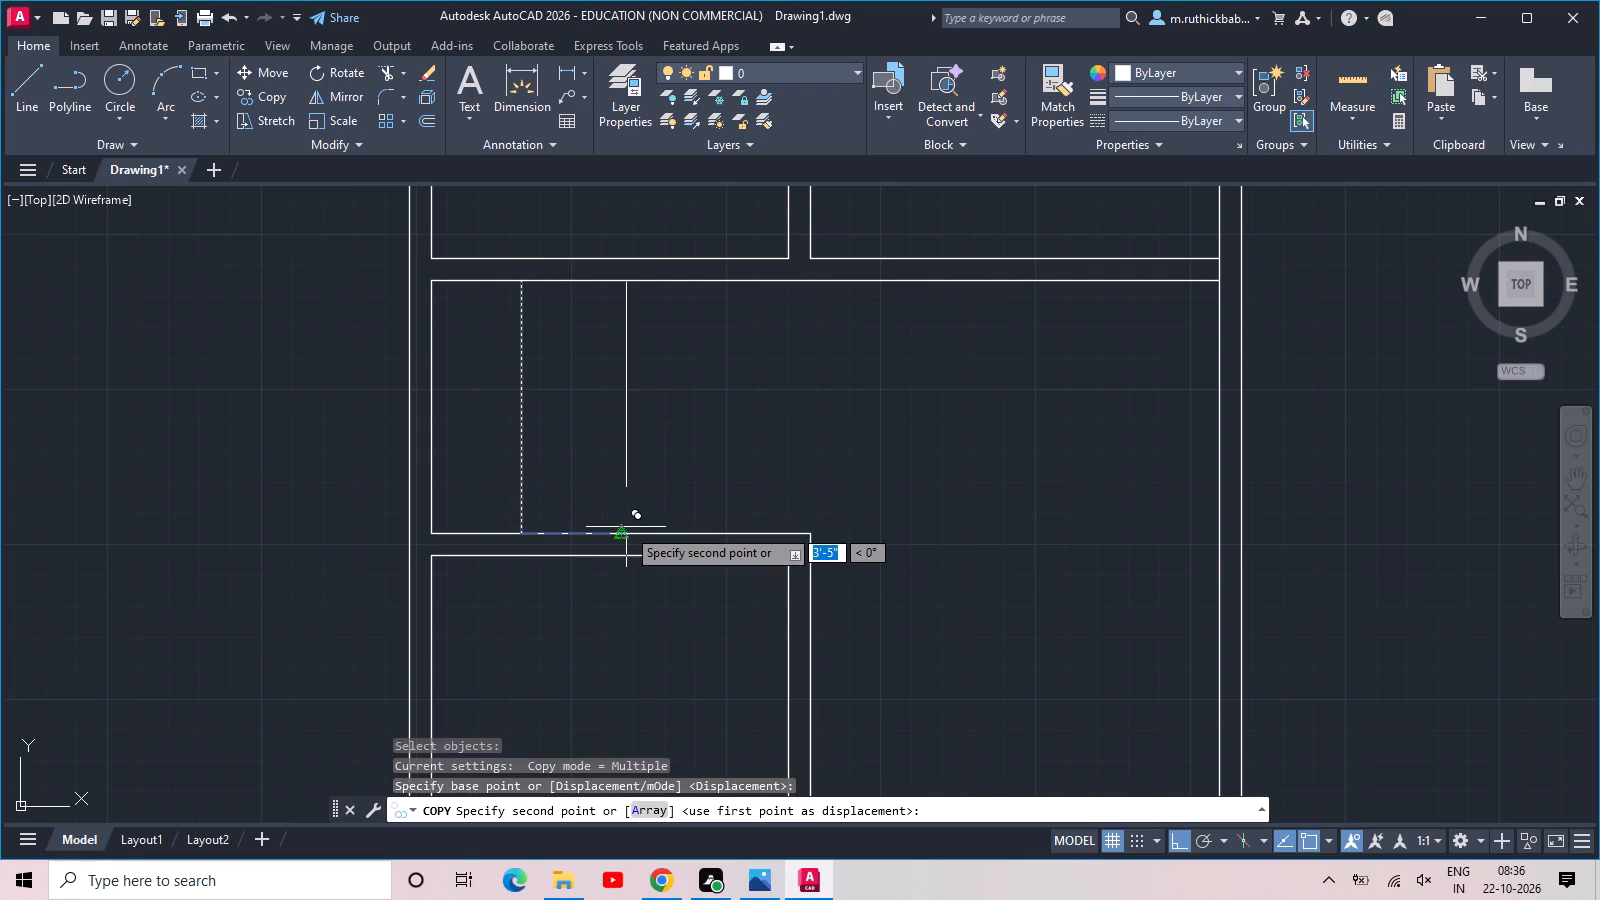
pyautogui.write('ar')
pyautogui.press('space')
pyautogui.write('10')
pyautogui.press('Return')
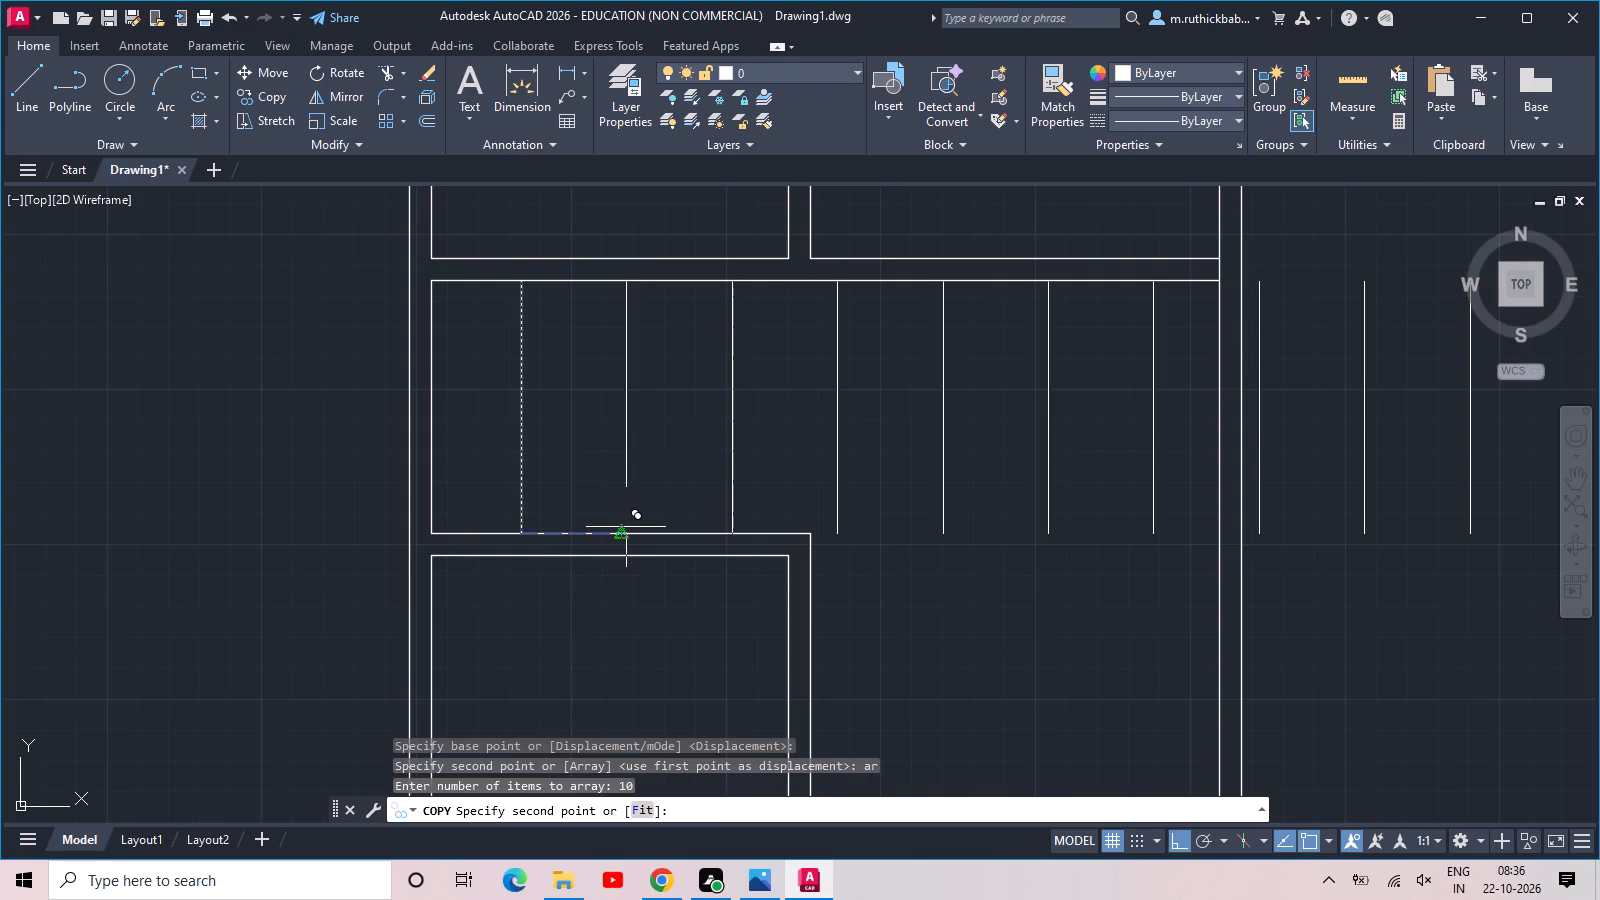
pyautogui.write('12')
pyautogui.press('Return')
pyautogui.press('Escape')
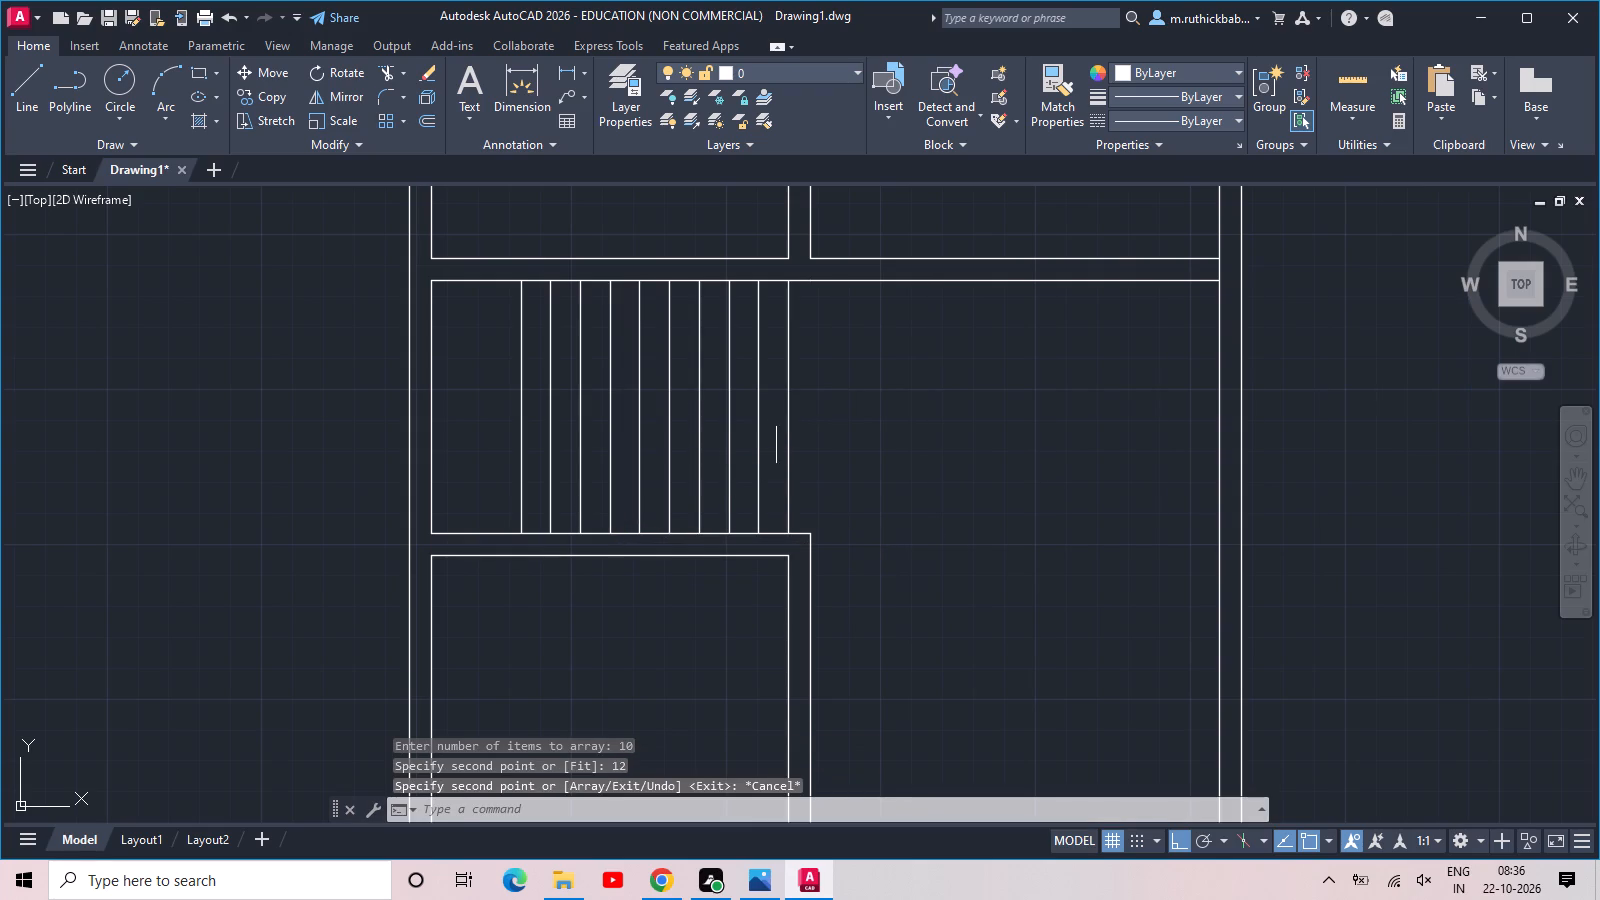
# Delete the four rightmost stair lines, keeping the first six.
pyautogui.moveTo(824, 388); pyautogui.dragTo(778, 399)
pyautogui.click(715, 417)
pyautogui.click(715, 417)
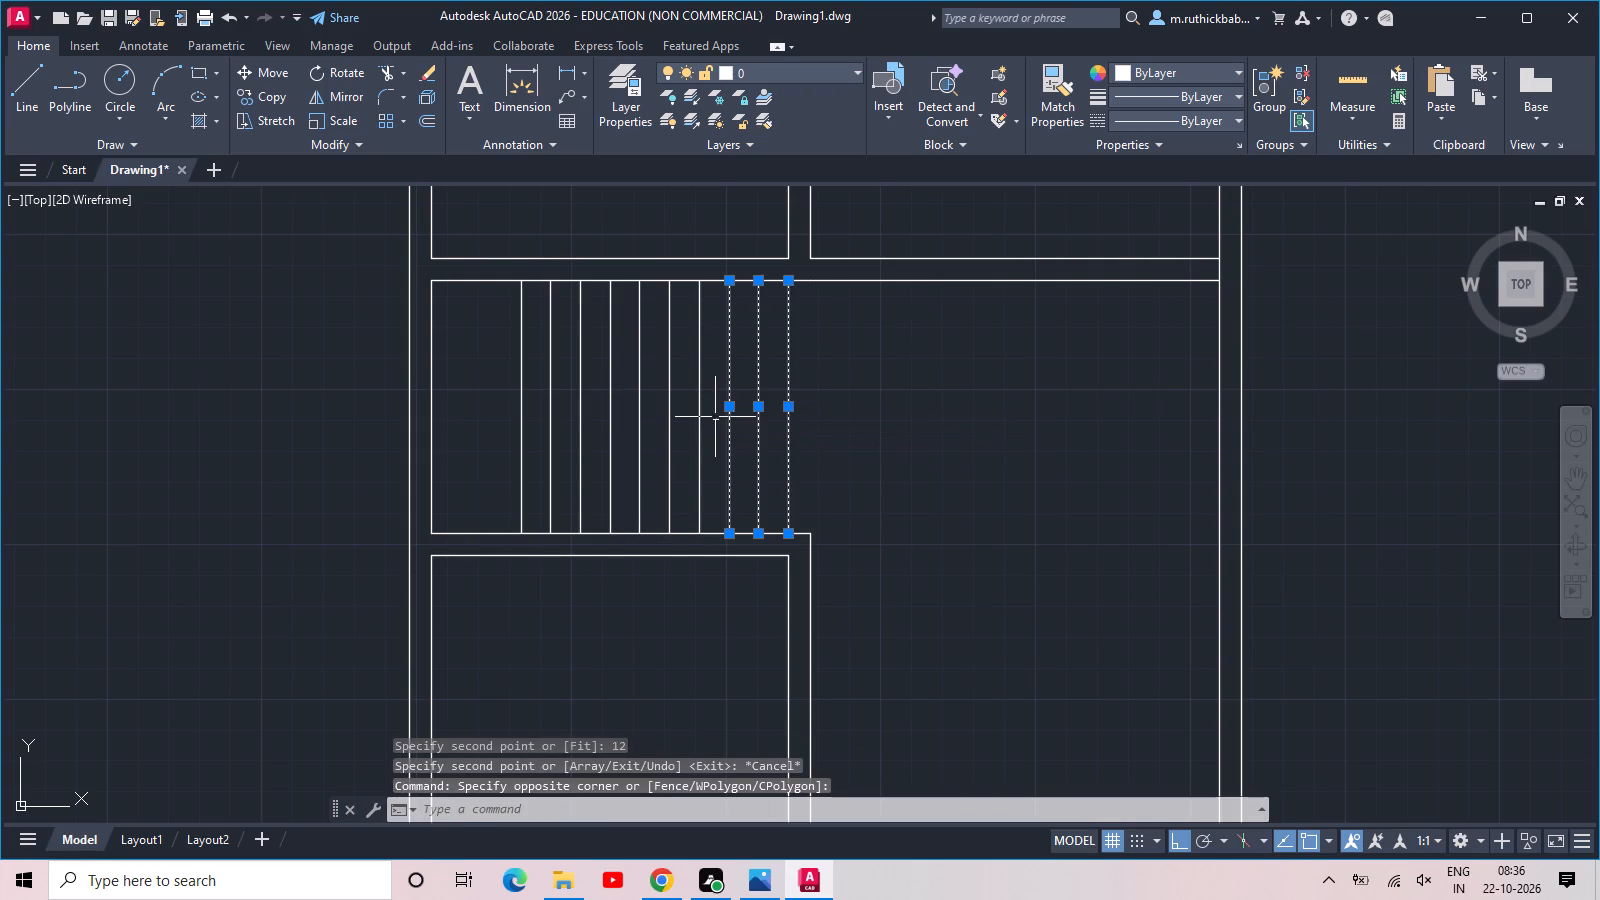
pyautogui.click(685, 424)
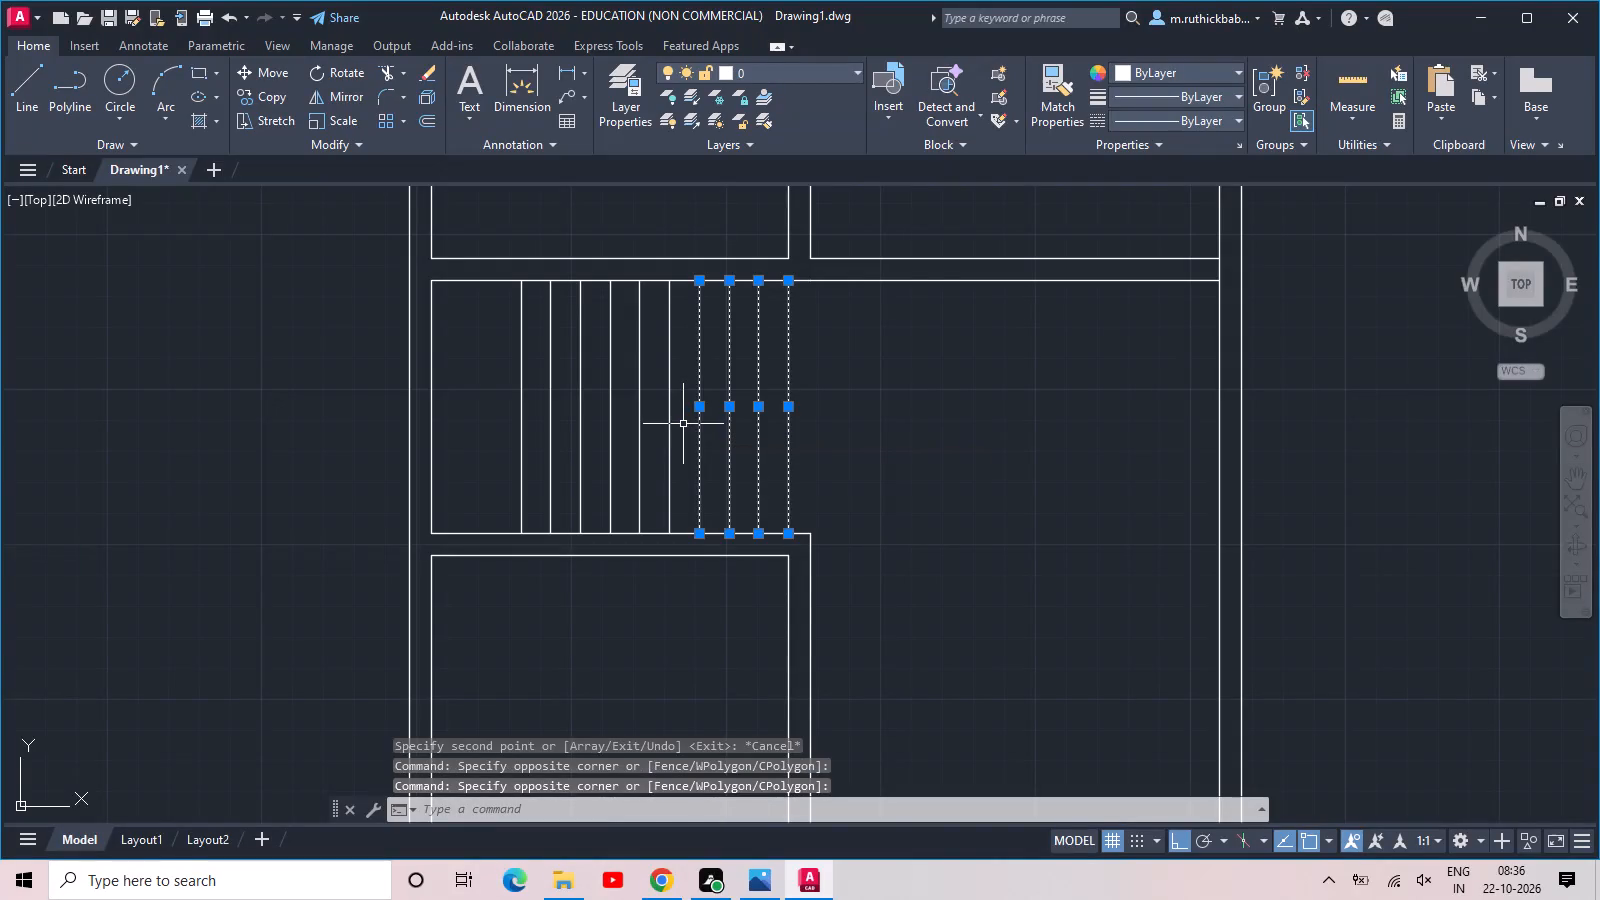
pyautogui.press('Delete')
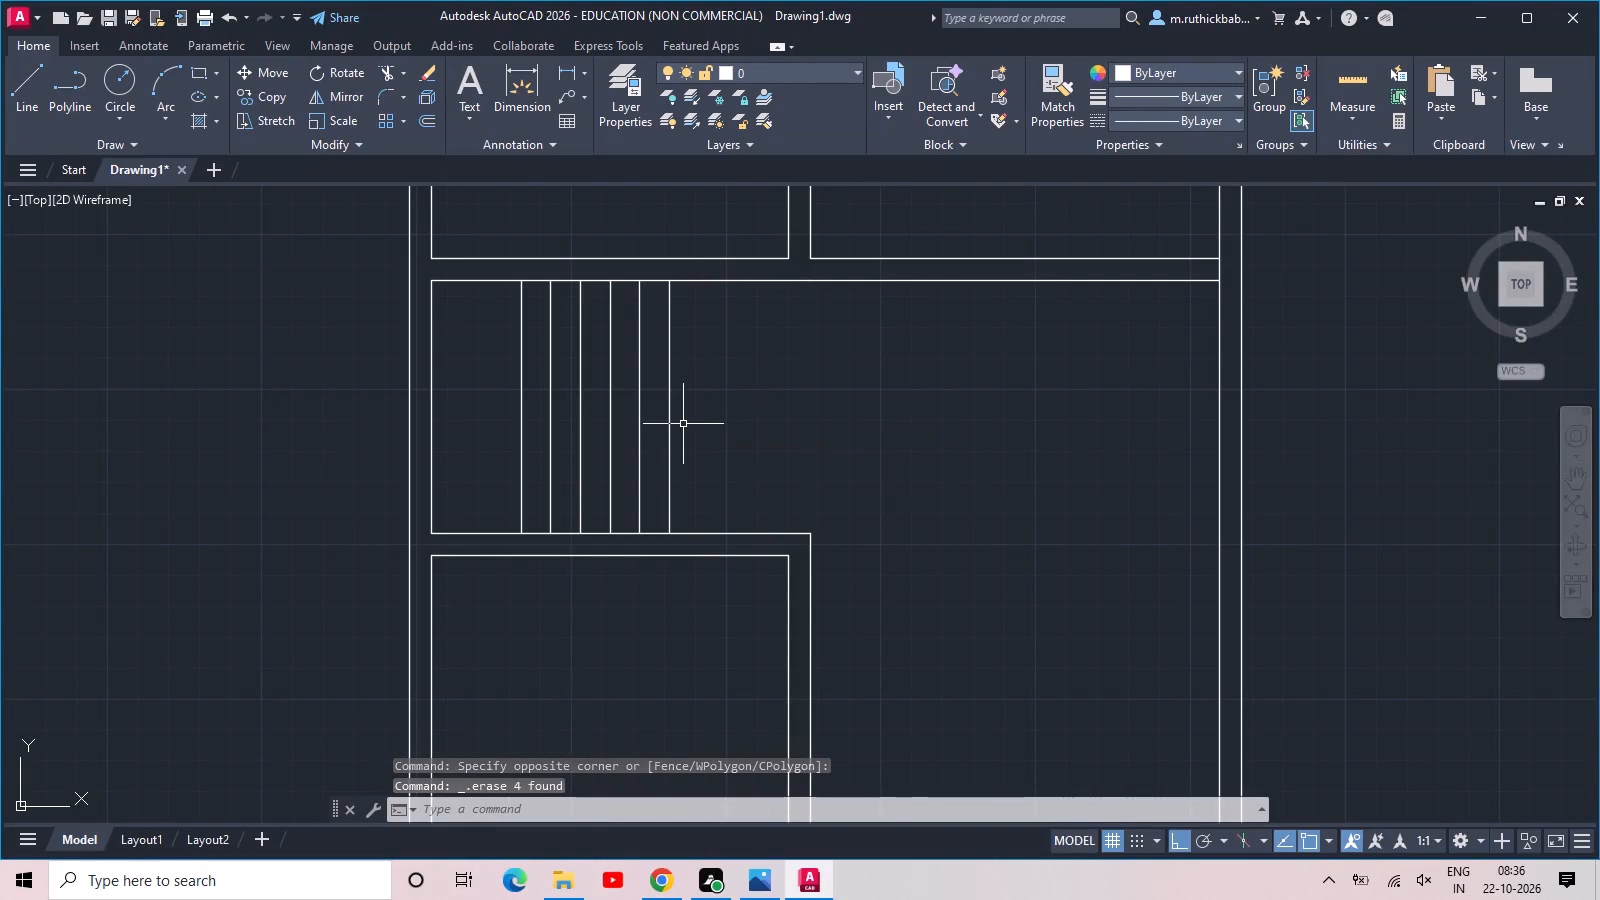
# Draw a 5' horizontal line across the six stair lines, joining the midpoints of the first and last.
pyautogui.scroll(1, 514, 434)
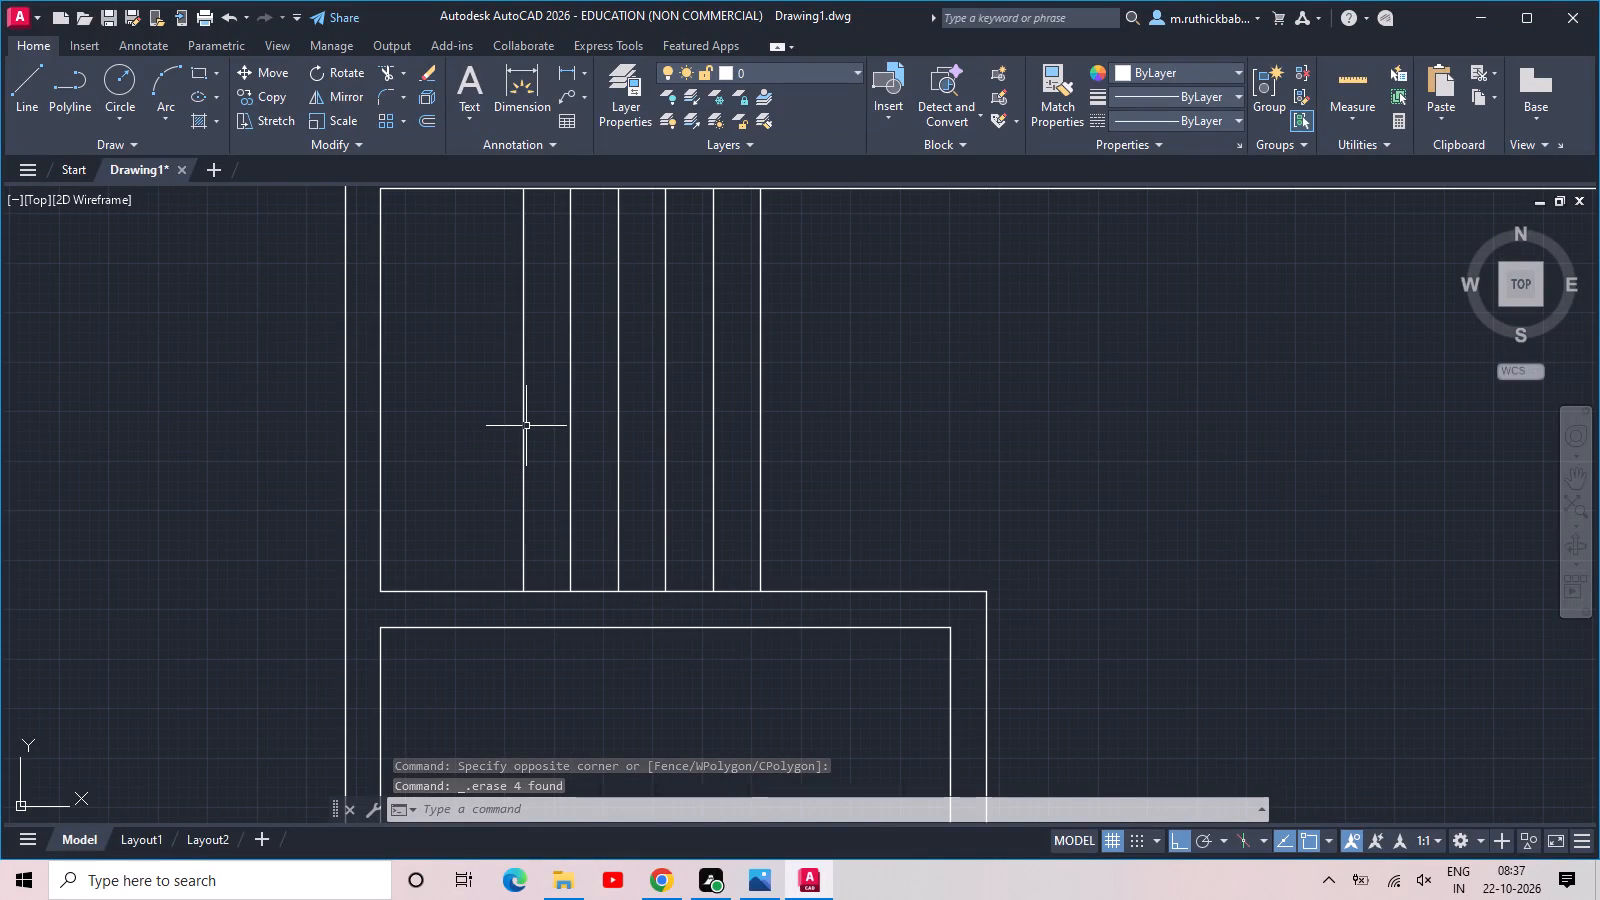
pyautogui.write('l')
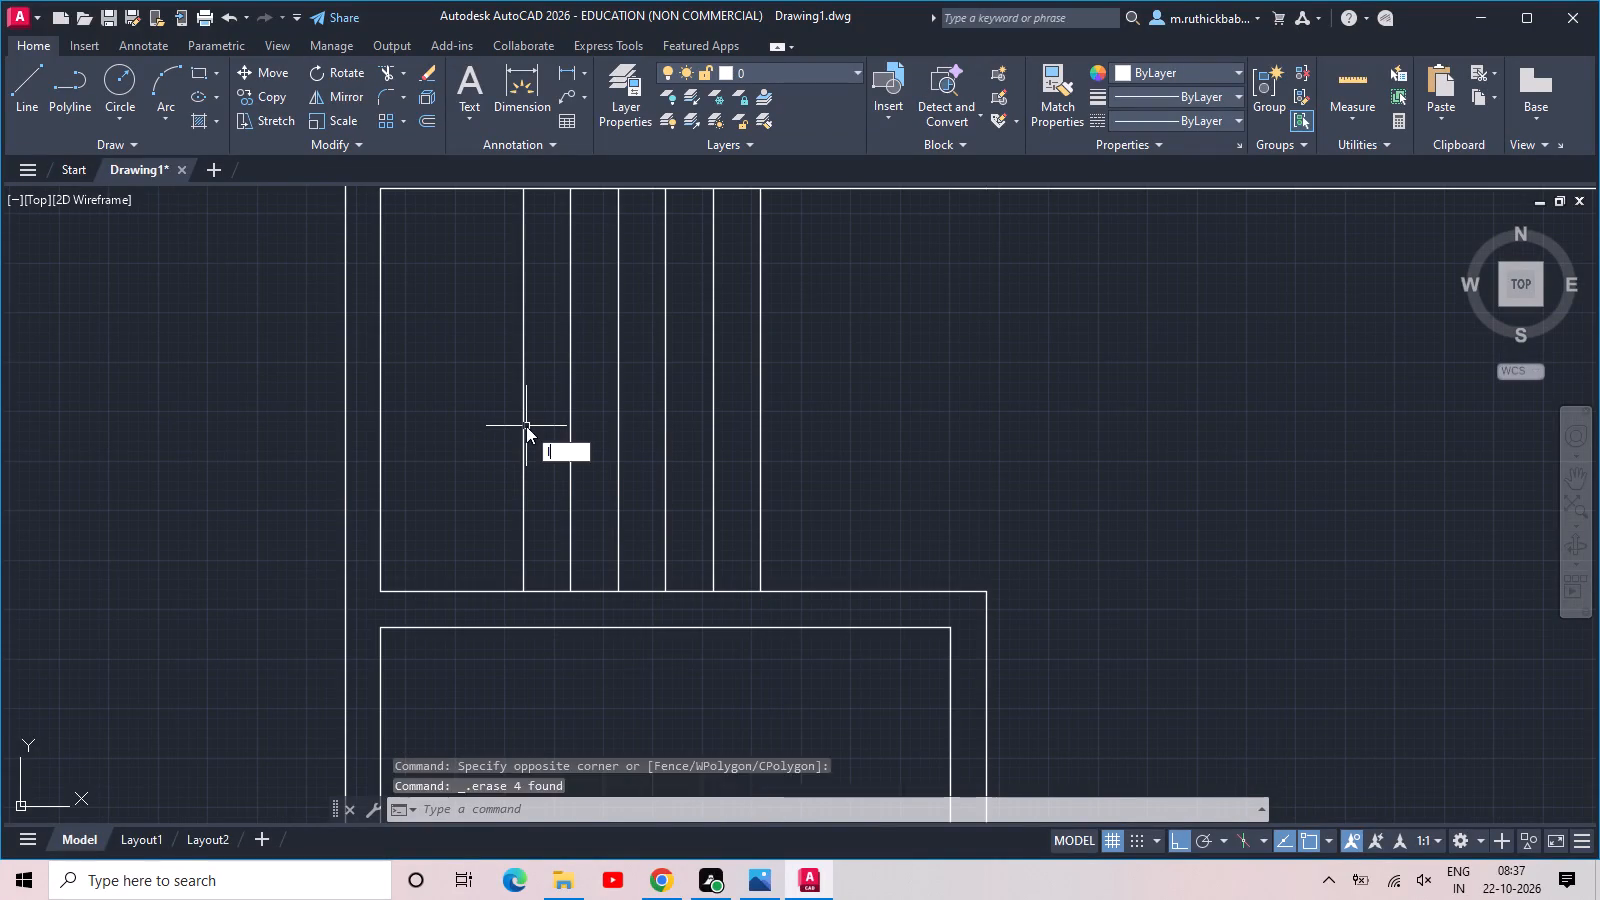
pyautogui.press('space')
pyautogui.moveTo(519, 385); pyautogui.dragTo(547, 385)
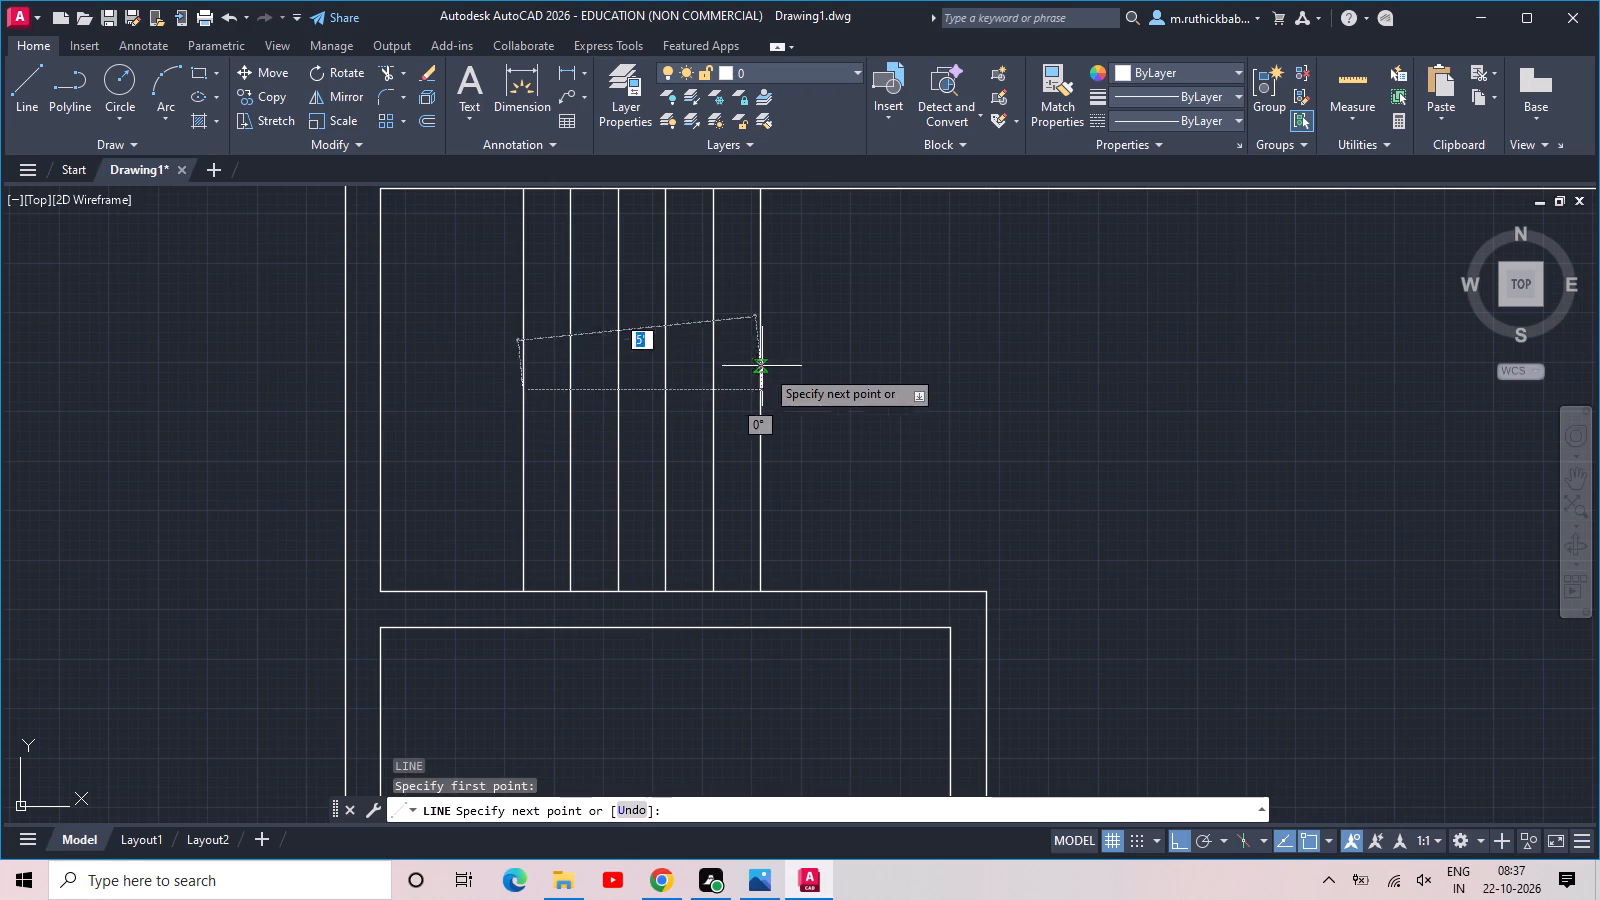
pyautogui.click(765, 391)
pyautogui.press('Escape')
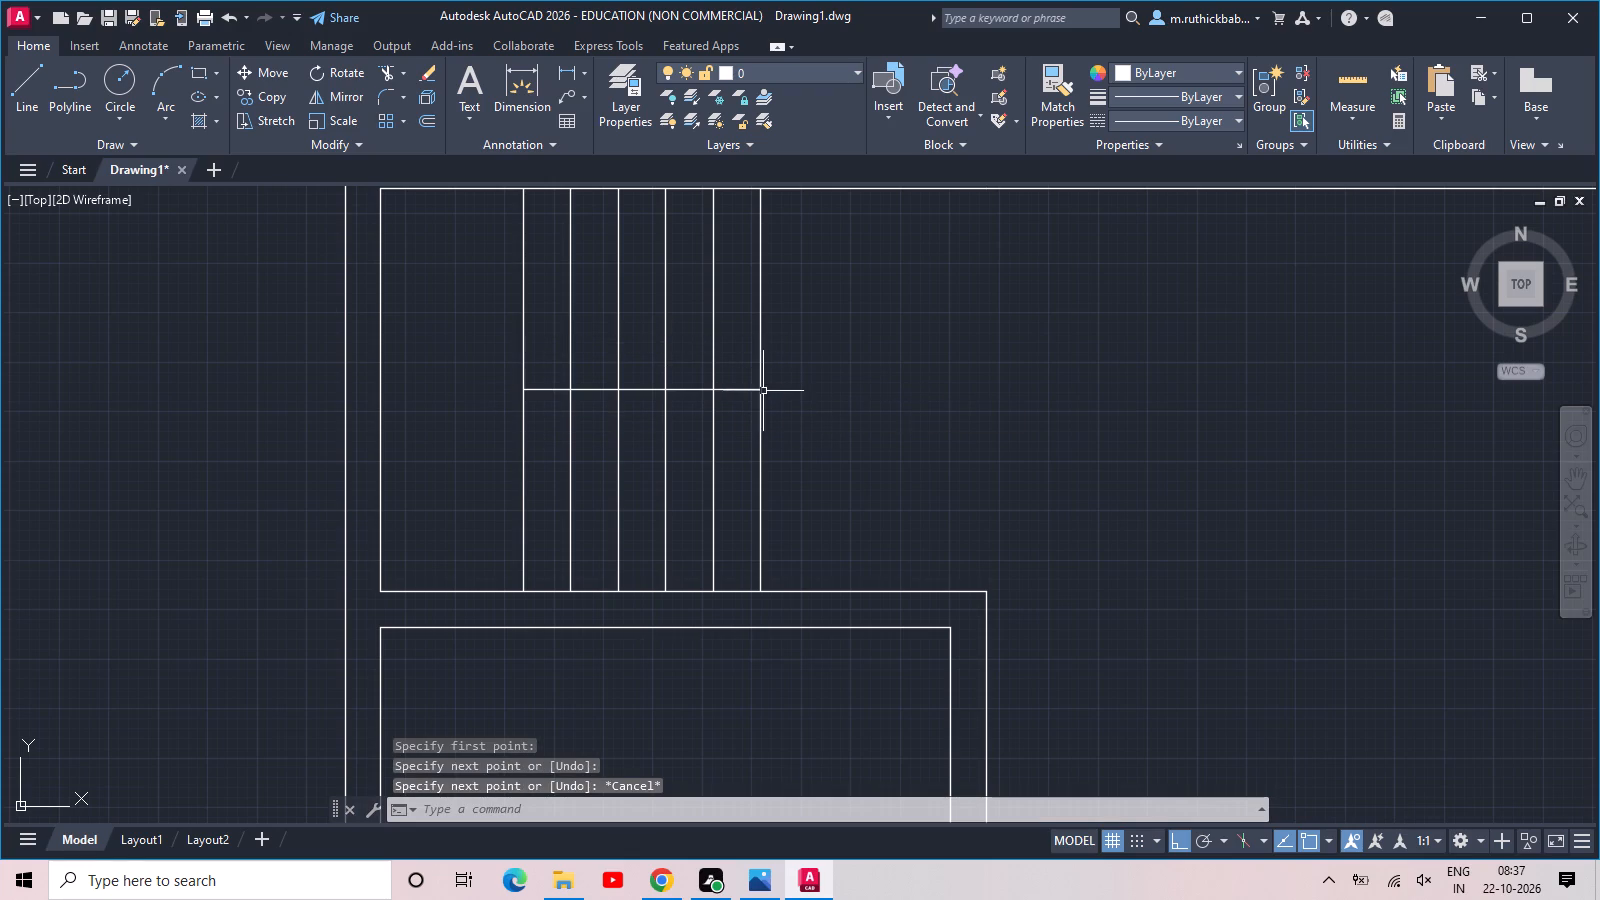
# Draw a rectangle about 5' by 1'-3" across the stair lines, spanning from the first to the last around the horizontal centre line.
pyautogui.write('re')
pyautogui.write('c')
pyautogui.press('space')
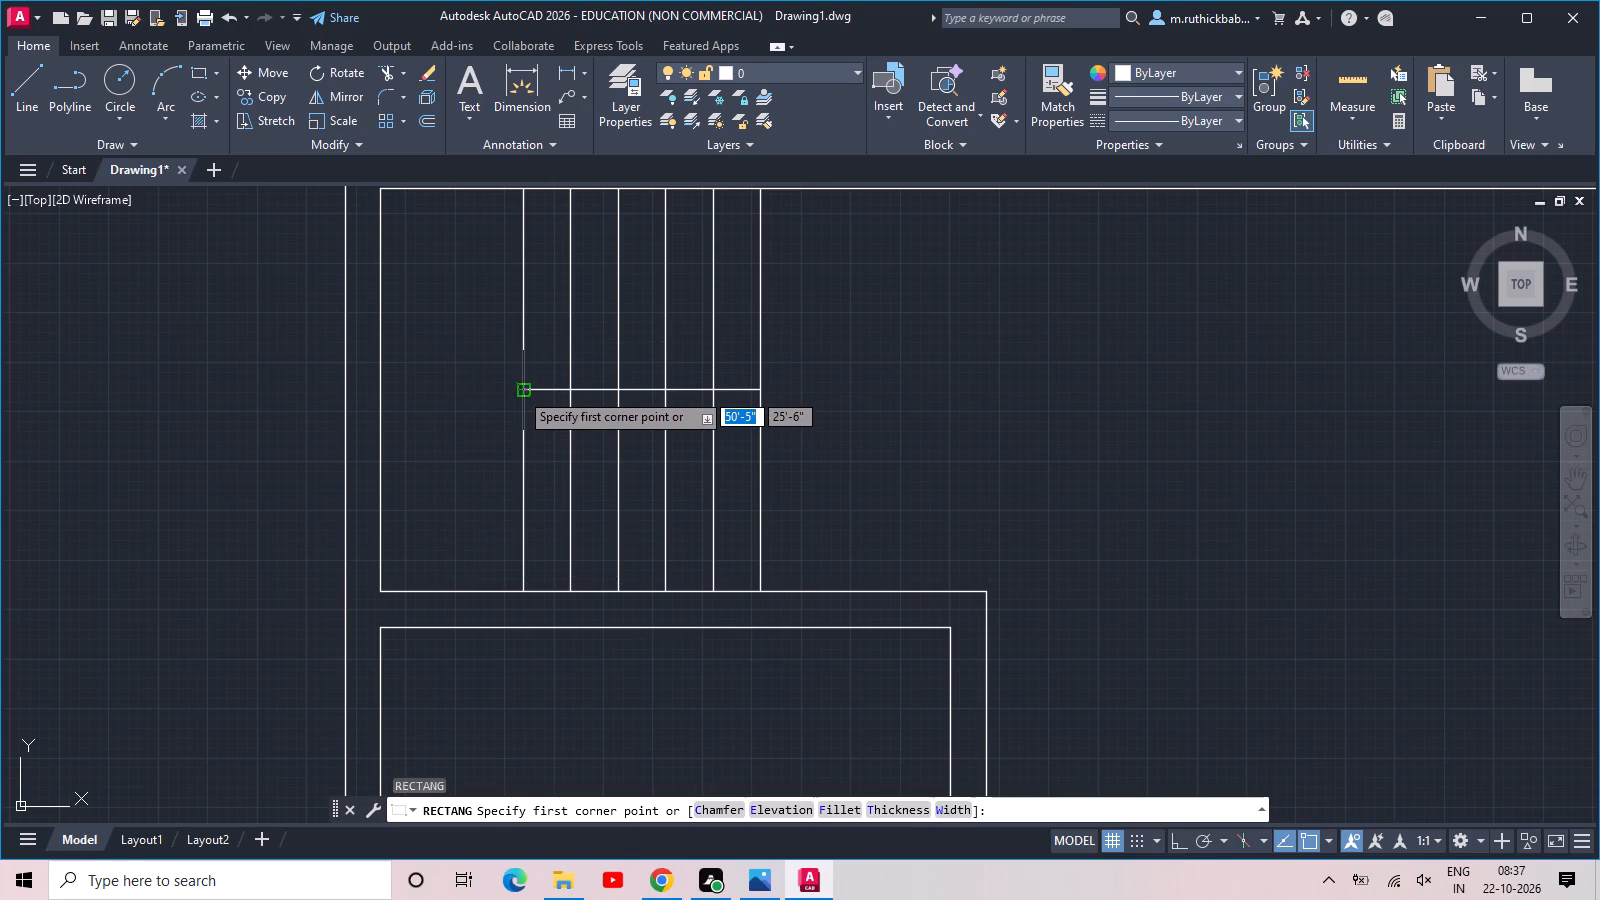
pyautogui.click(519, 364)
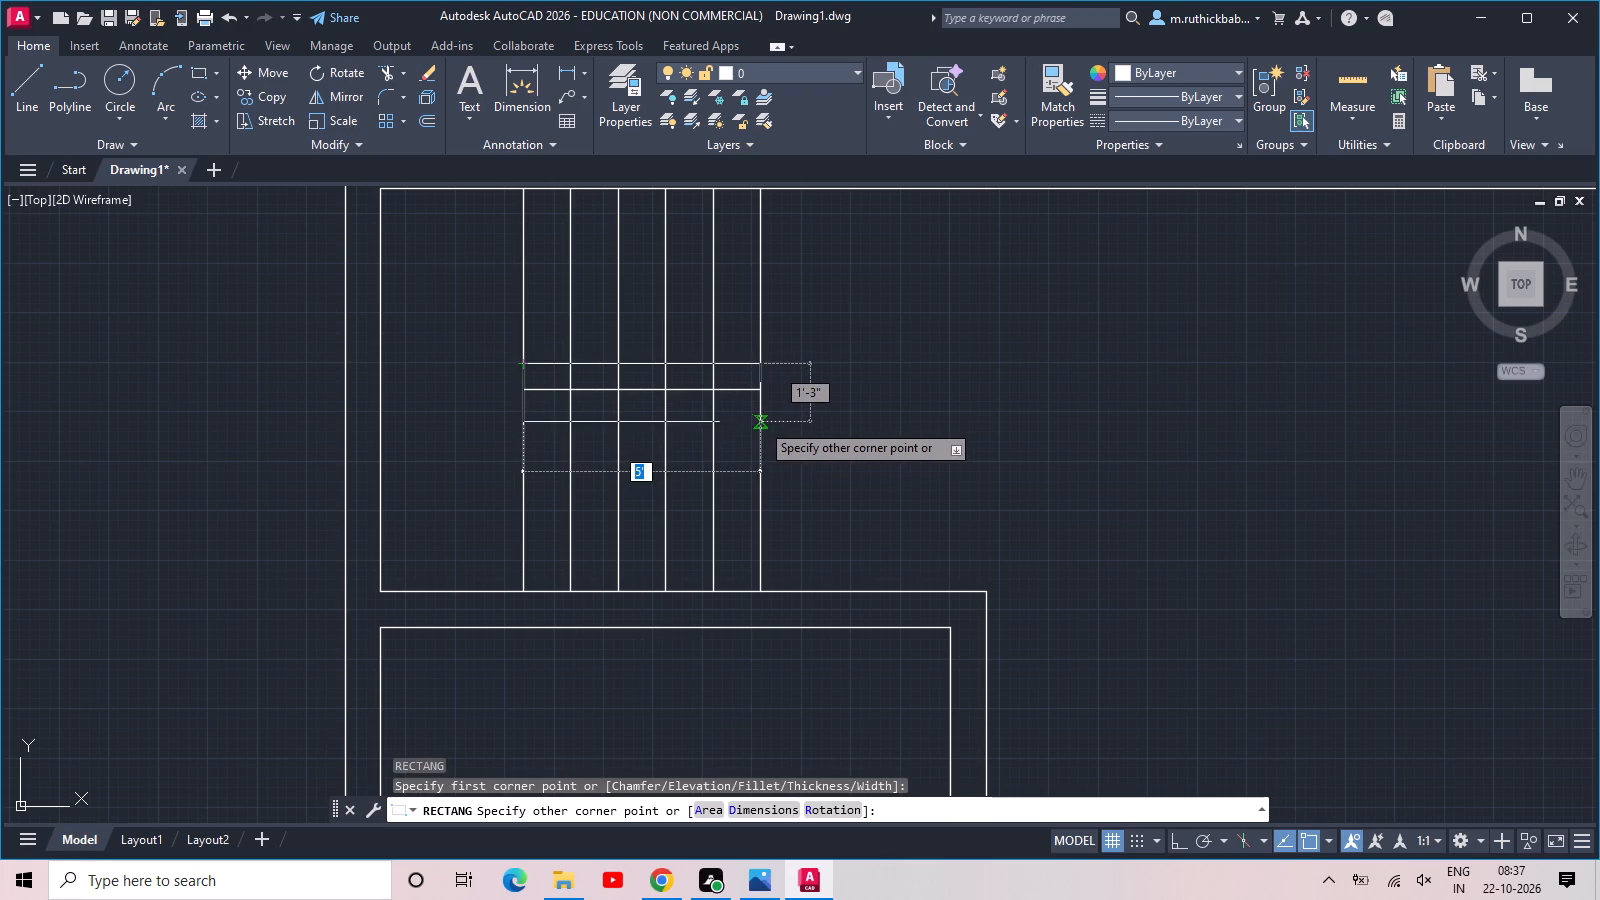
pyautogui.click(760, 423)
pyautogui.press('Escape')
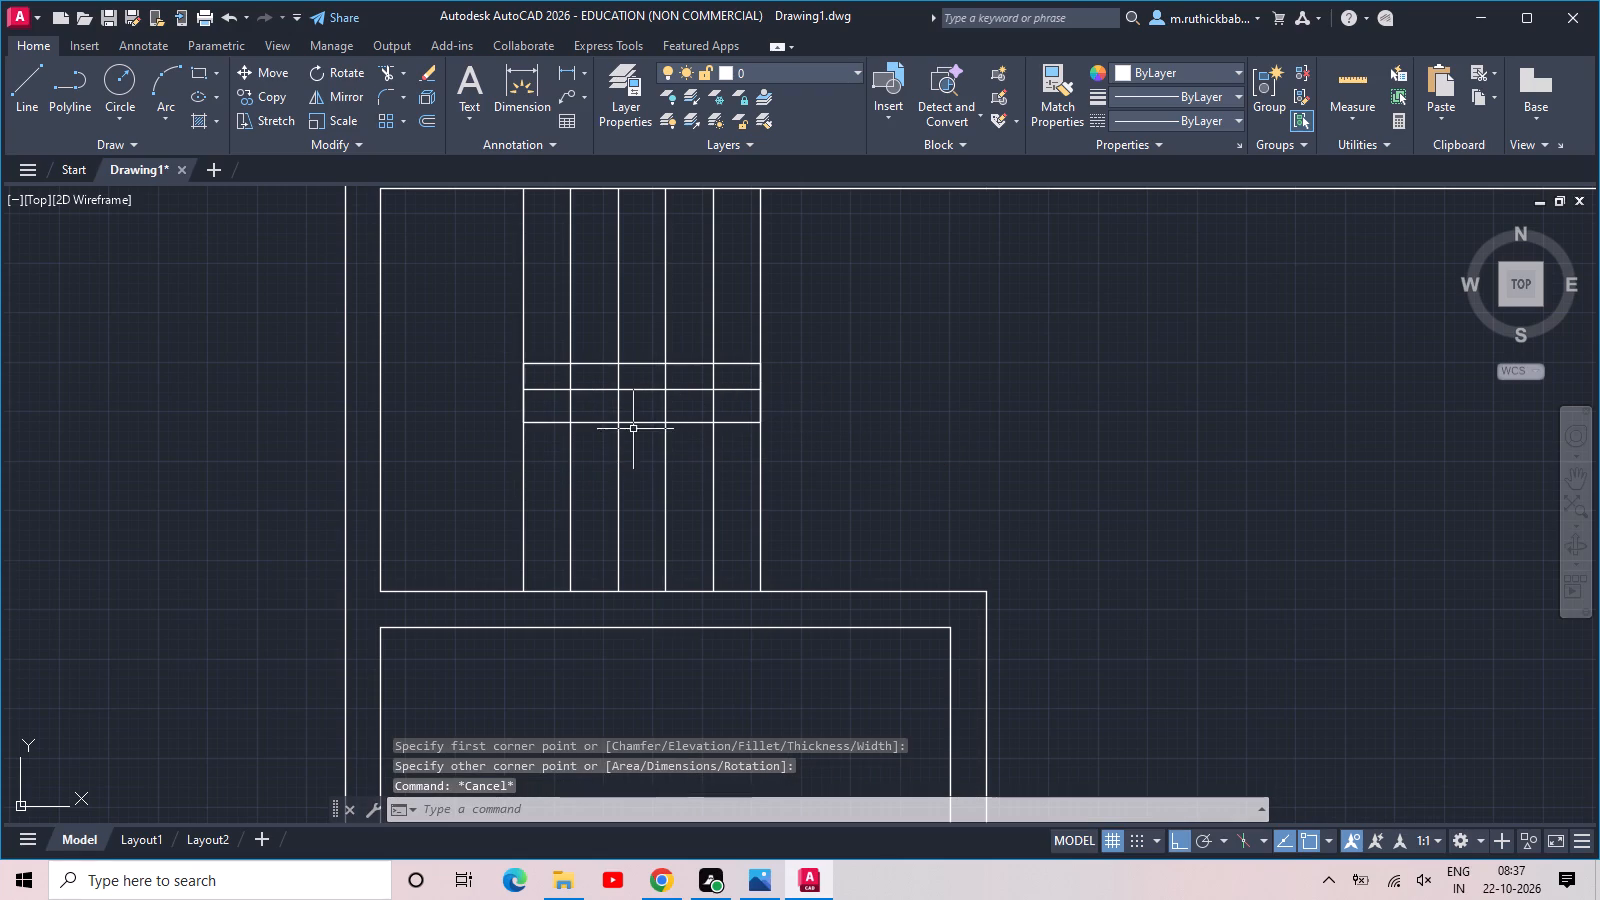
# Move the rectangle from its left side's midpoint onto the left end of the horizontal centre line.
pyautogui.click(582, 425)
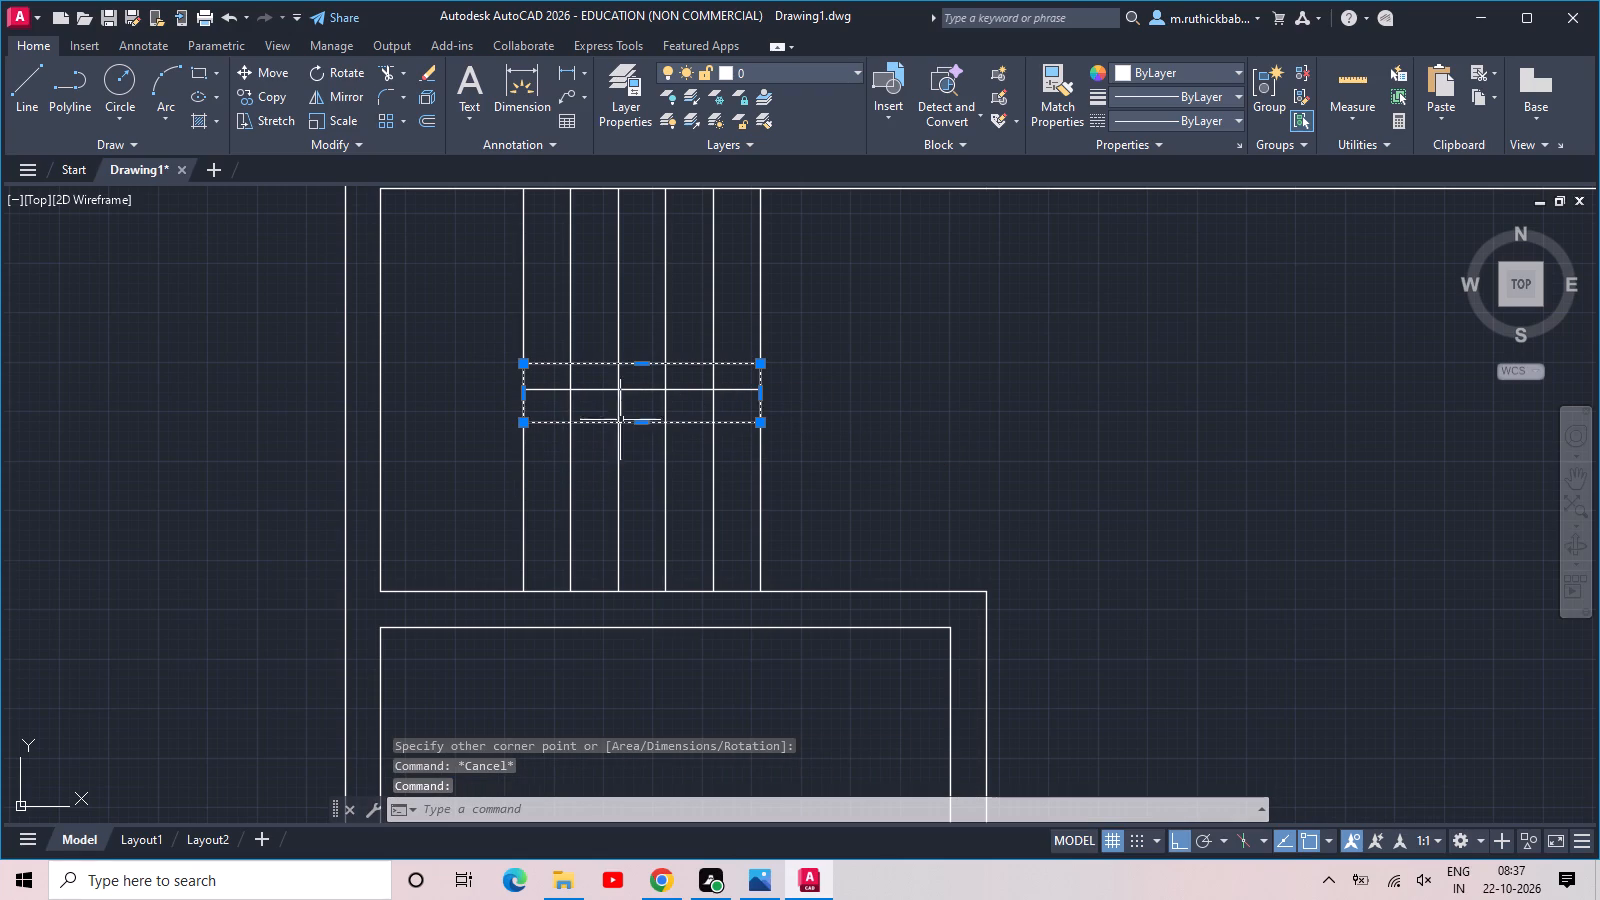
pyautogui.write('mov')
pyautogui.press('space')
pyautogui.scroll(3, 523, 407)
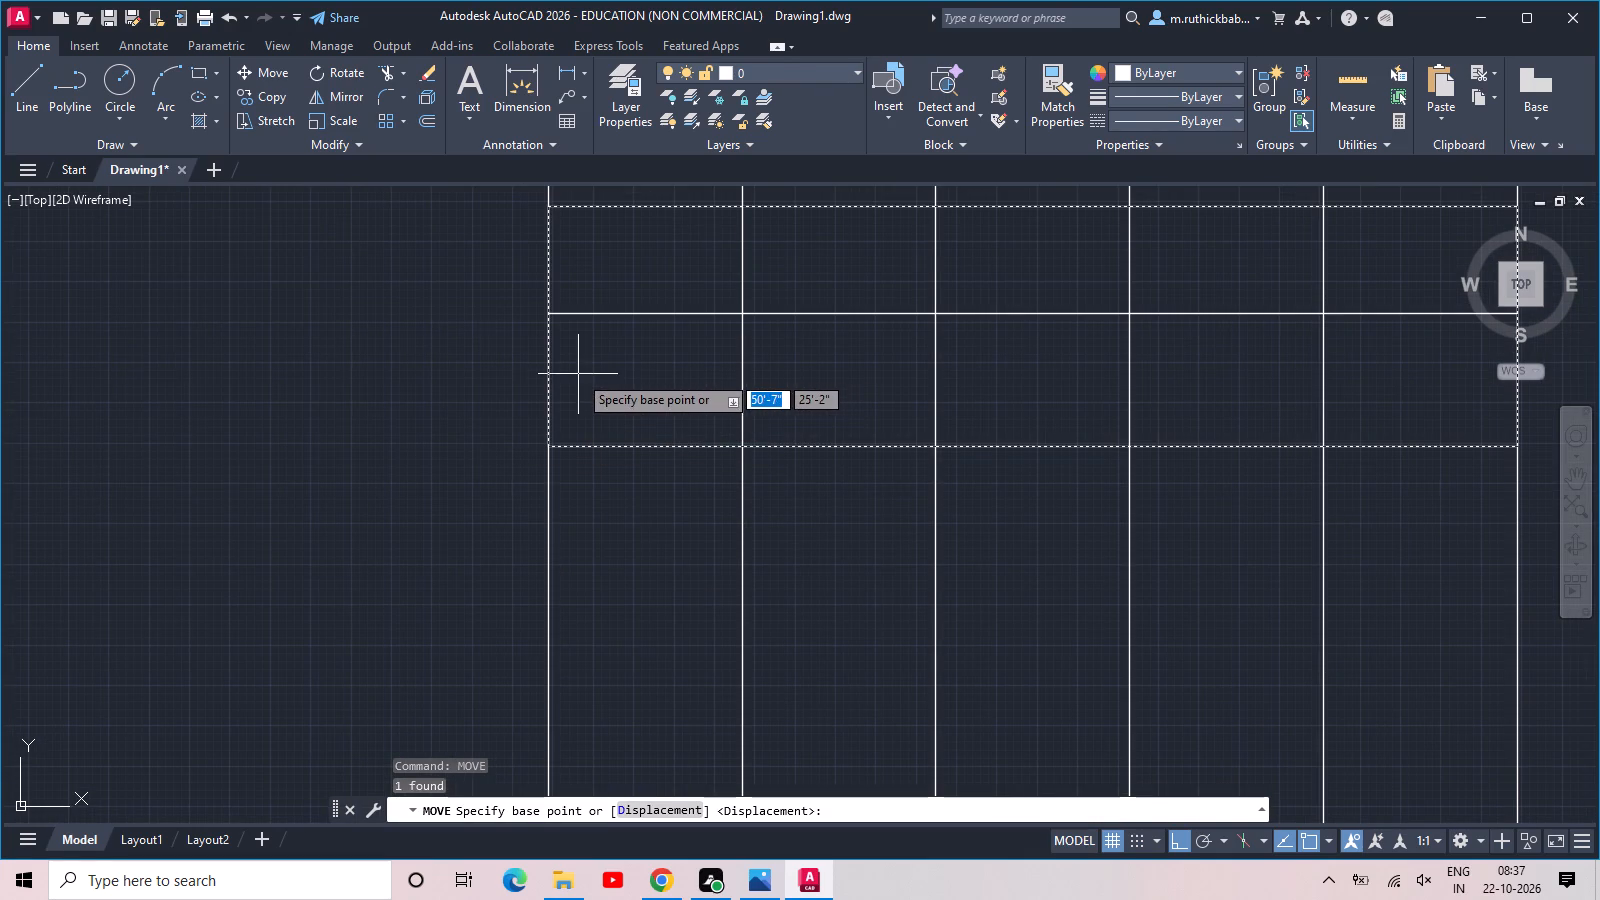
pyautogui.click(543, 329)
pyautogui.click(543, 315)
pyautogui.press('Escape')
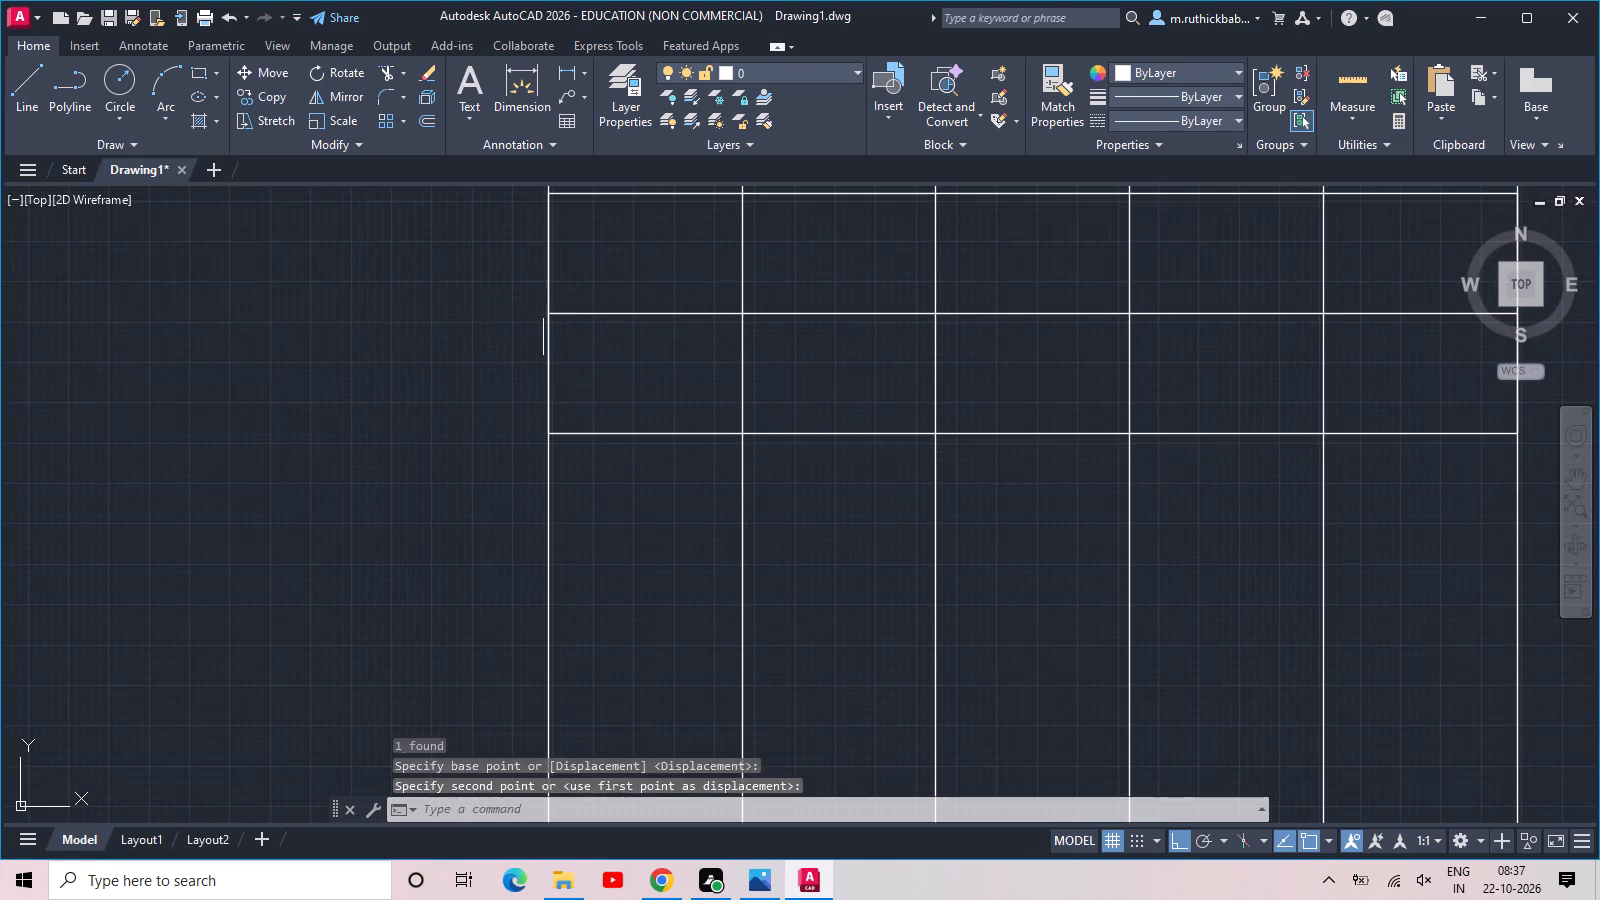
# Delete the horizontal centre line inside the rectangle.
pyautogui.click(646, 319)
pyautogui.click(630, 283)
pyautogui.press('Delete')
# Offset the stair rectangle outward by 2".
pyautogui.scroll(-1, 630, 283)
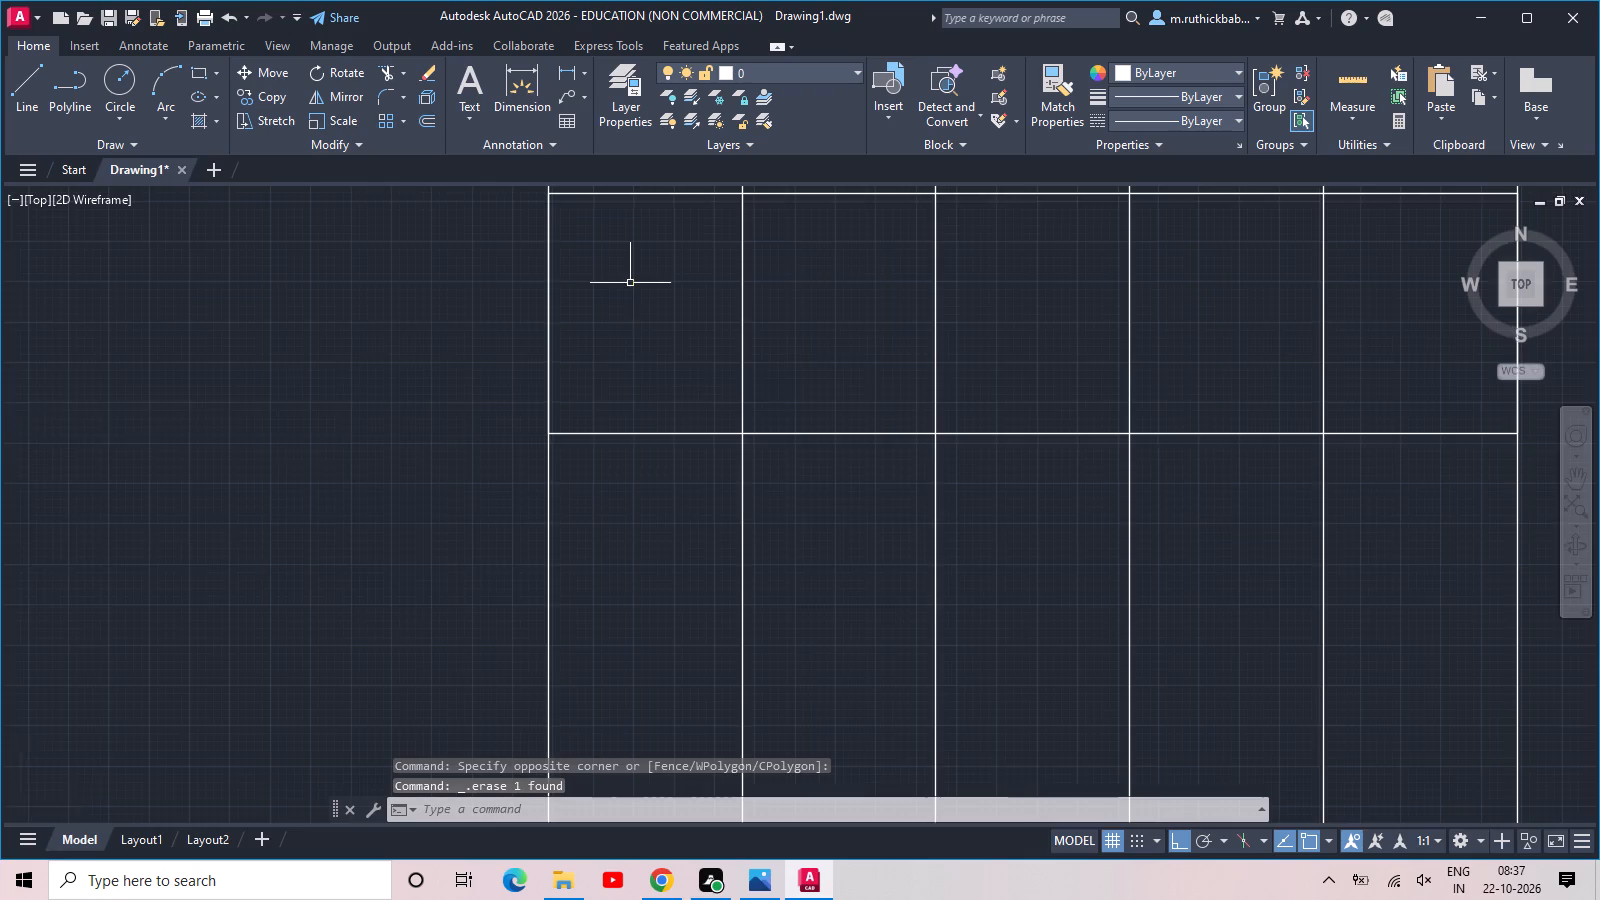
pyautogui.moveTo(630, 283); pyautogui.dragTo(545, 337, button='middle')
pyautogui.write('off 2')
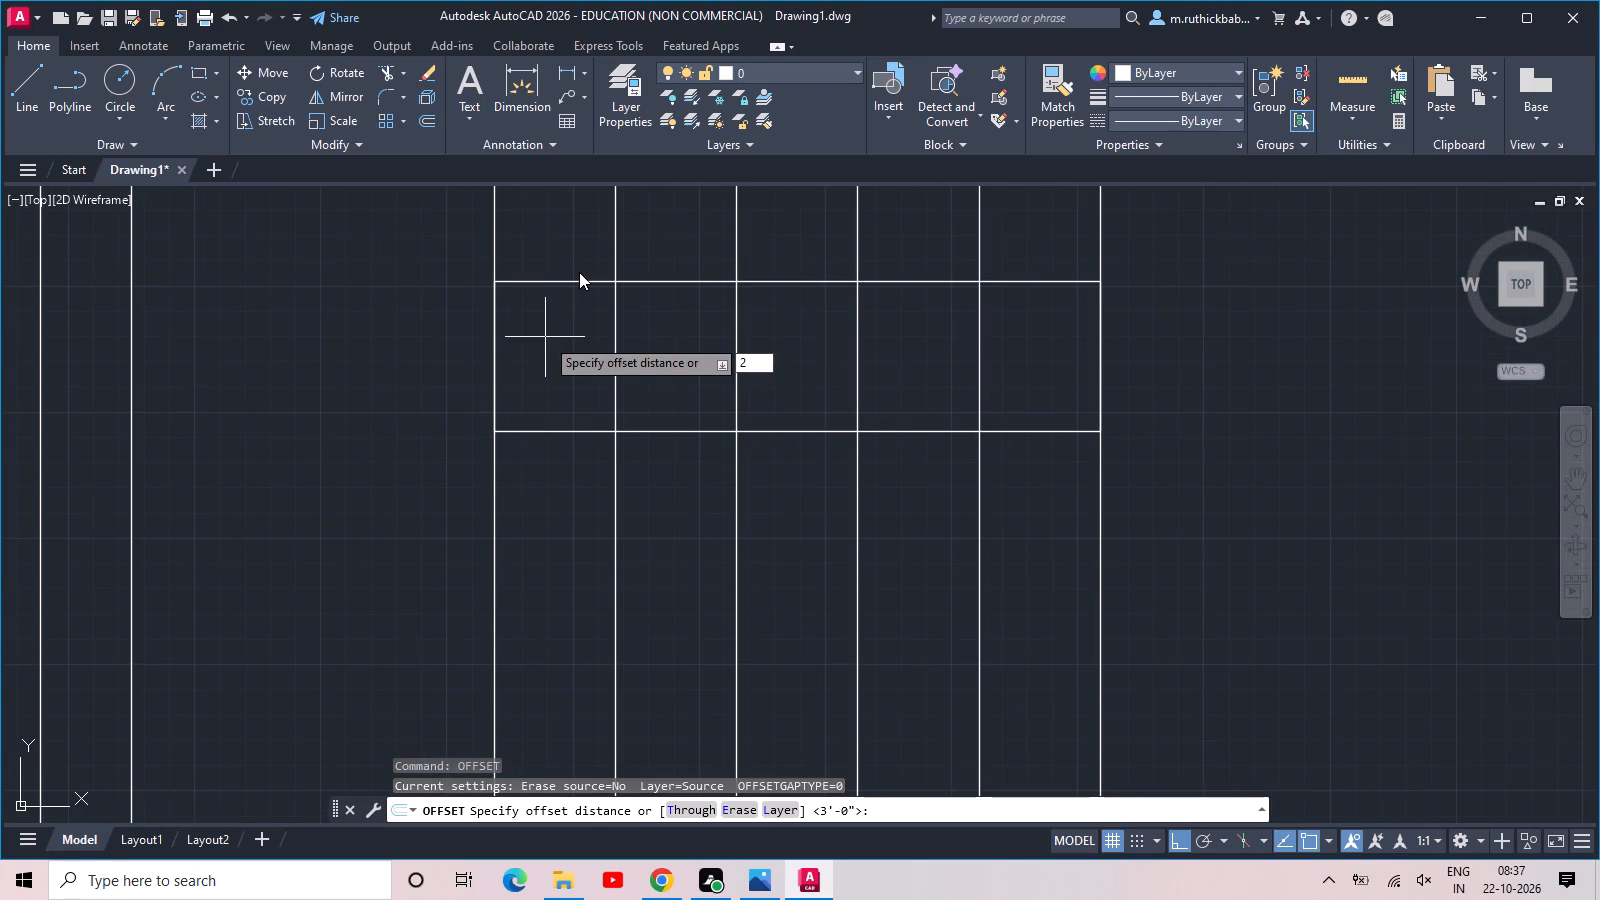
pyautogui.press('space')
pyautogui.click(561, 282)
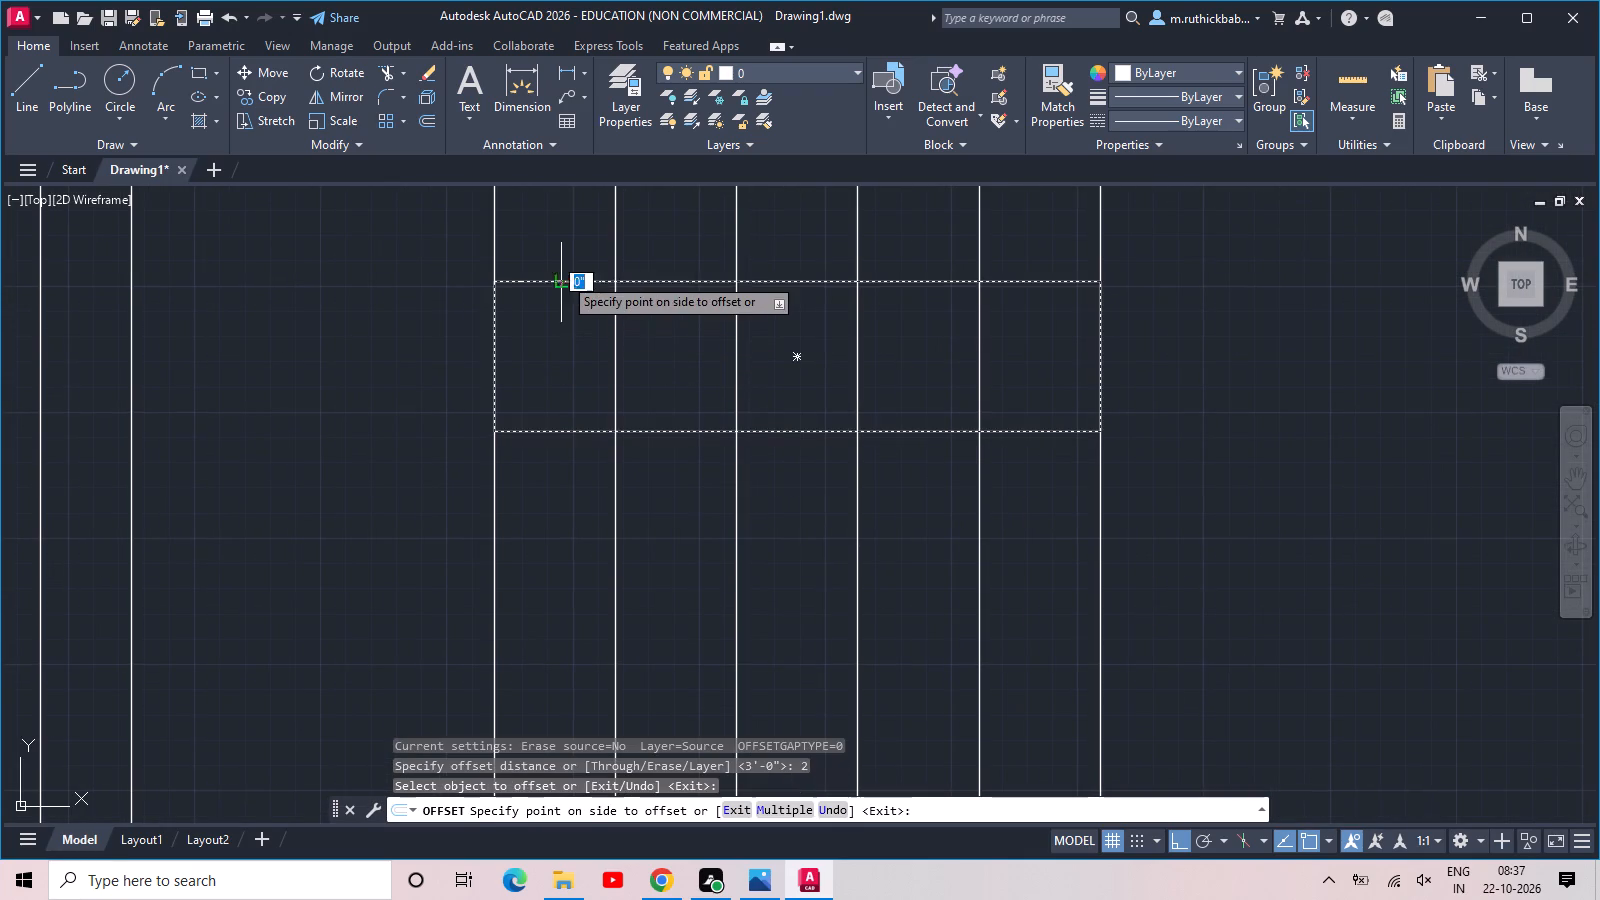
pyautogui.click(565, 263)
pyautogui.press('Escape')
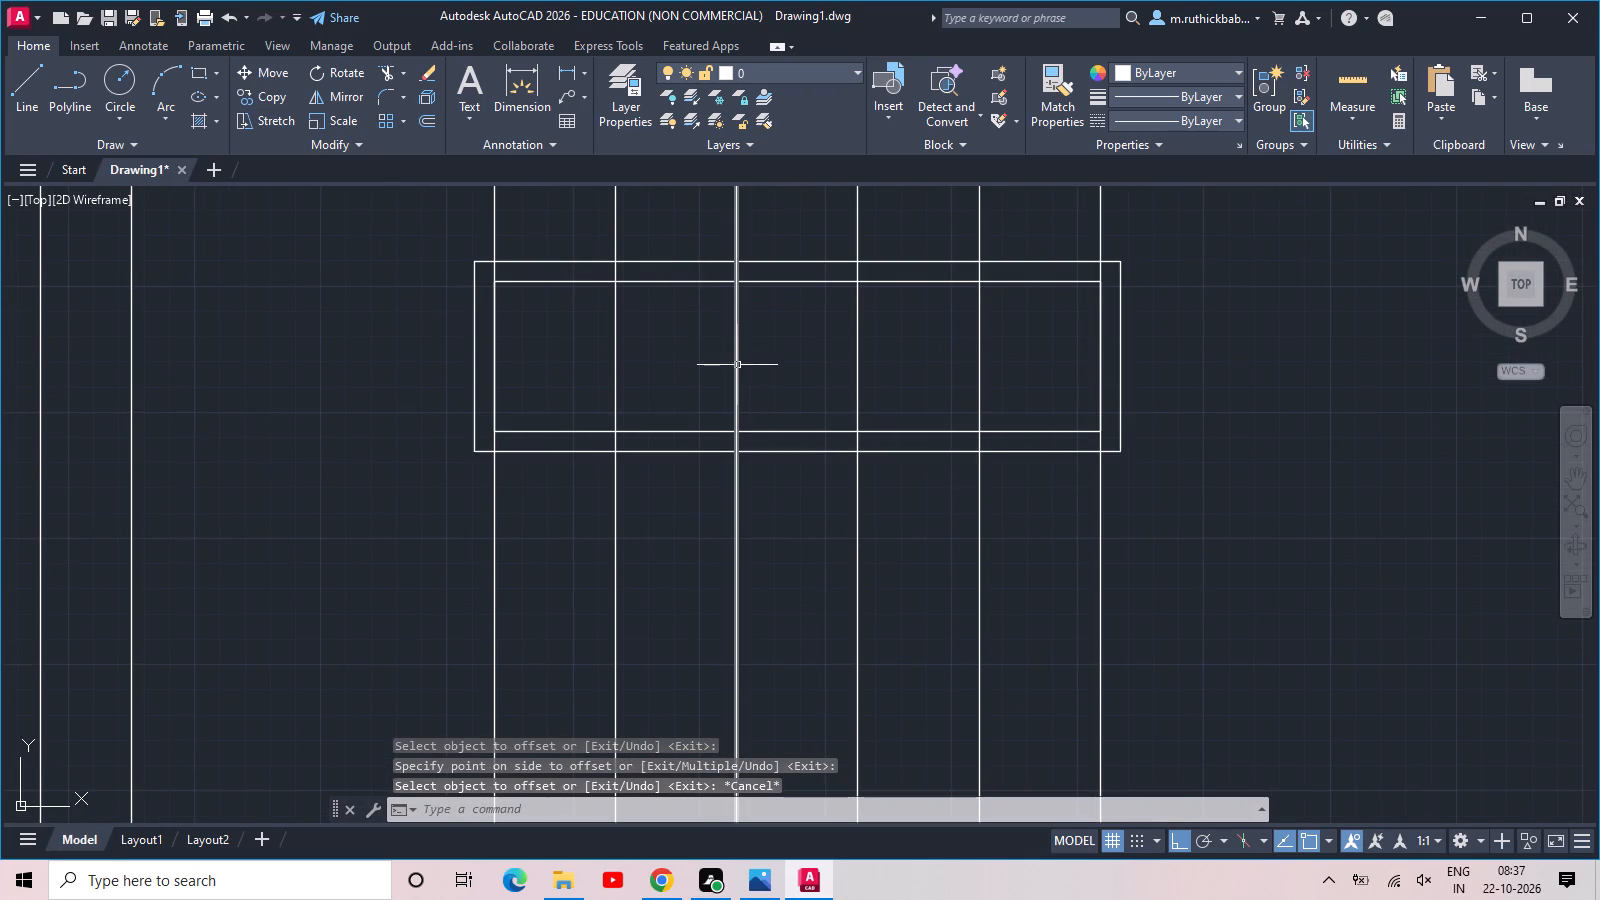
# Trim away the four middle stair lines' portions inside the inner rectangle.
pyautogui.write('tr')
pyautogui.press('space')
pyautogui.moveTo(574, 369); pyautogui.dragTo(641, 366)
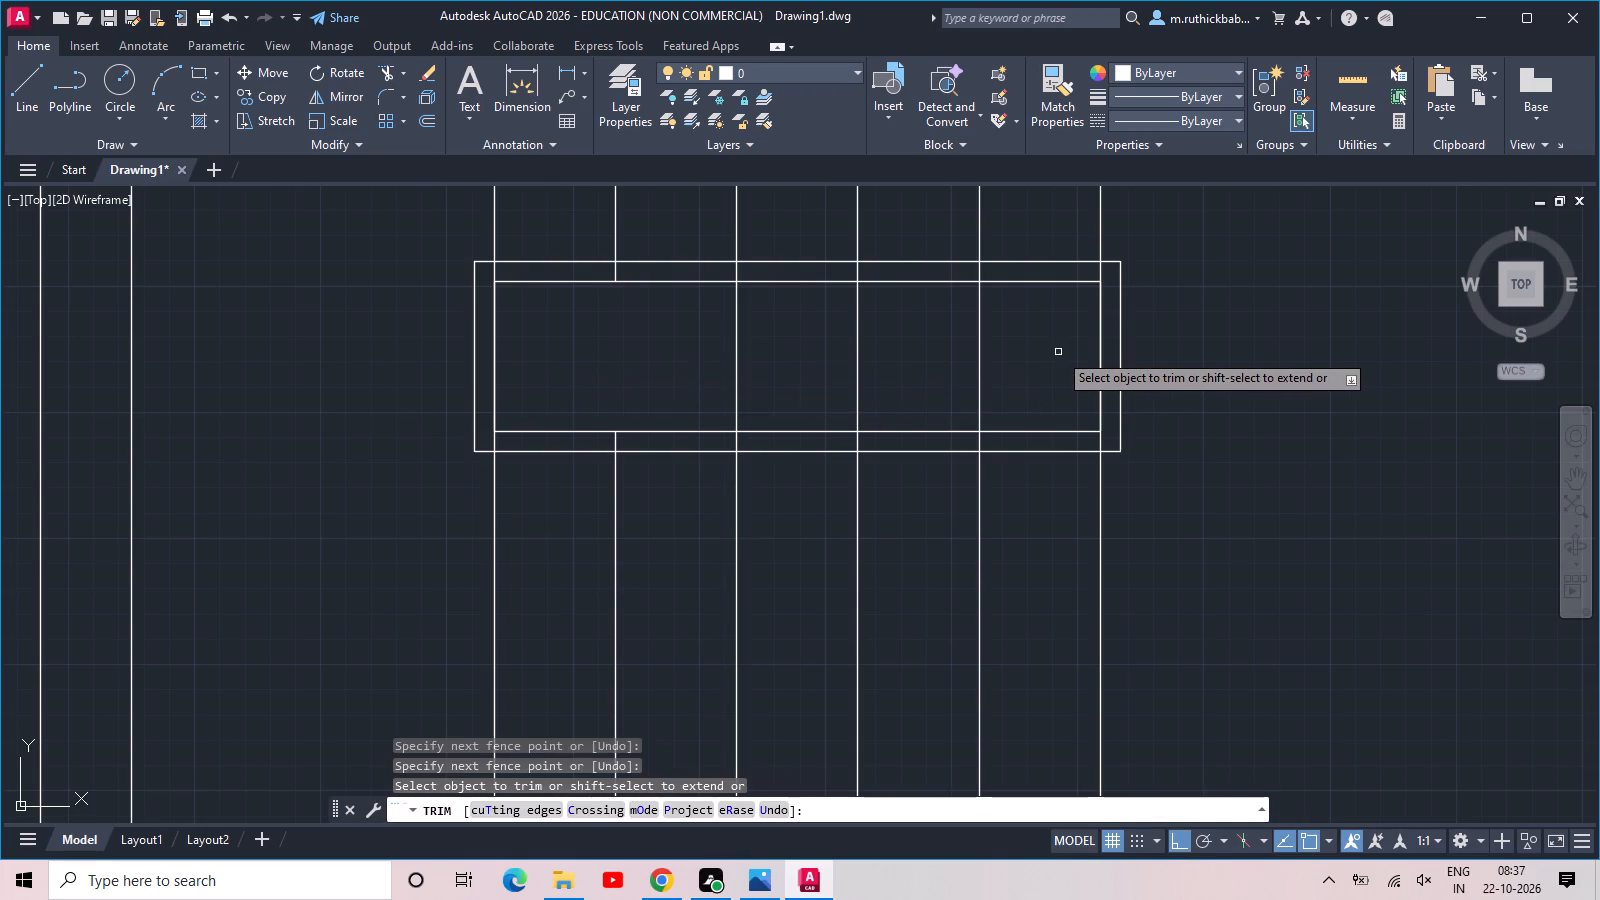
pyautogui.moveTo(1060, 353); pyautogui.dragTo(1044, 353)
pyautogui.click(569, 374)
pyautogui.press('Escape')
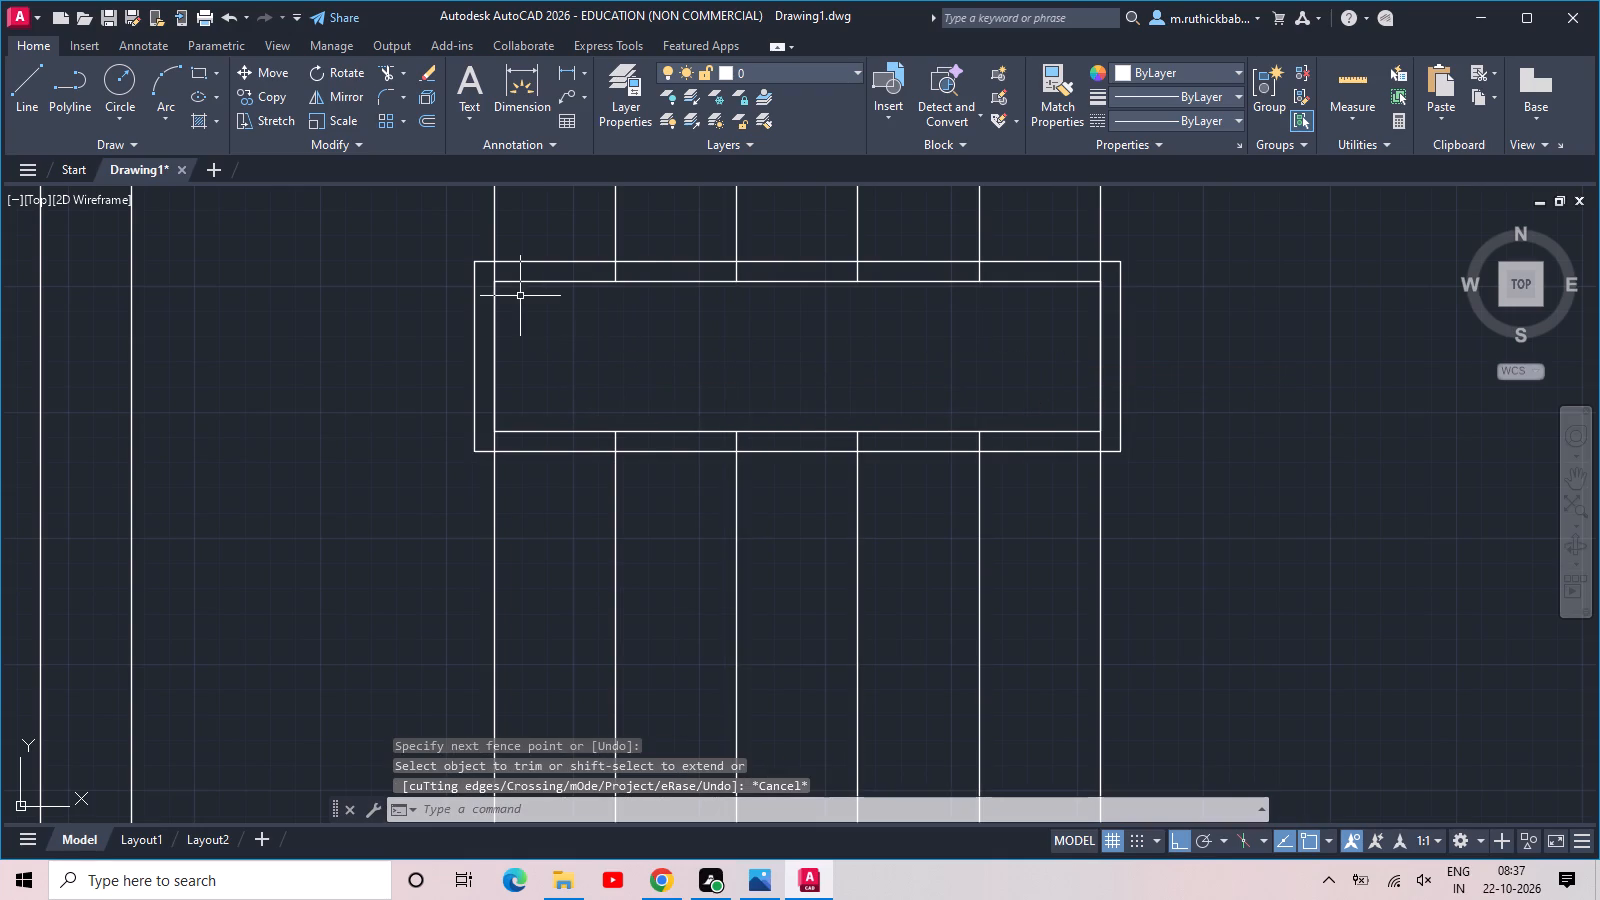
# Trim the stair line stubs between the inner and outer rectangles along both long sides.
pyautogui.press('space')
pyautogui.click(487, 271)
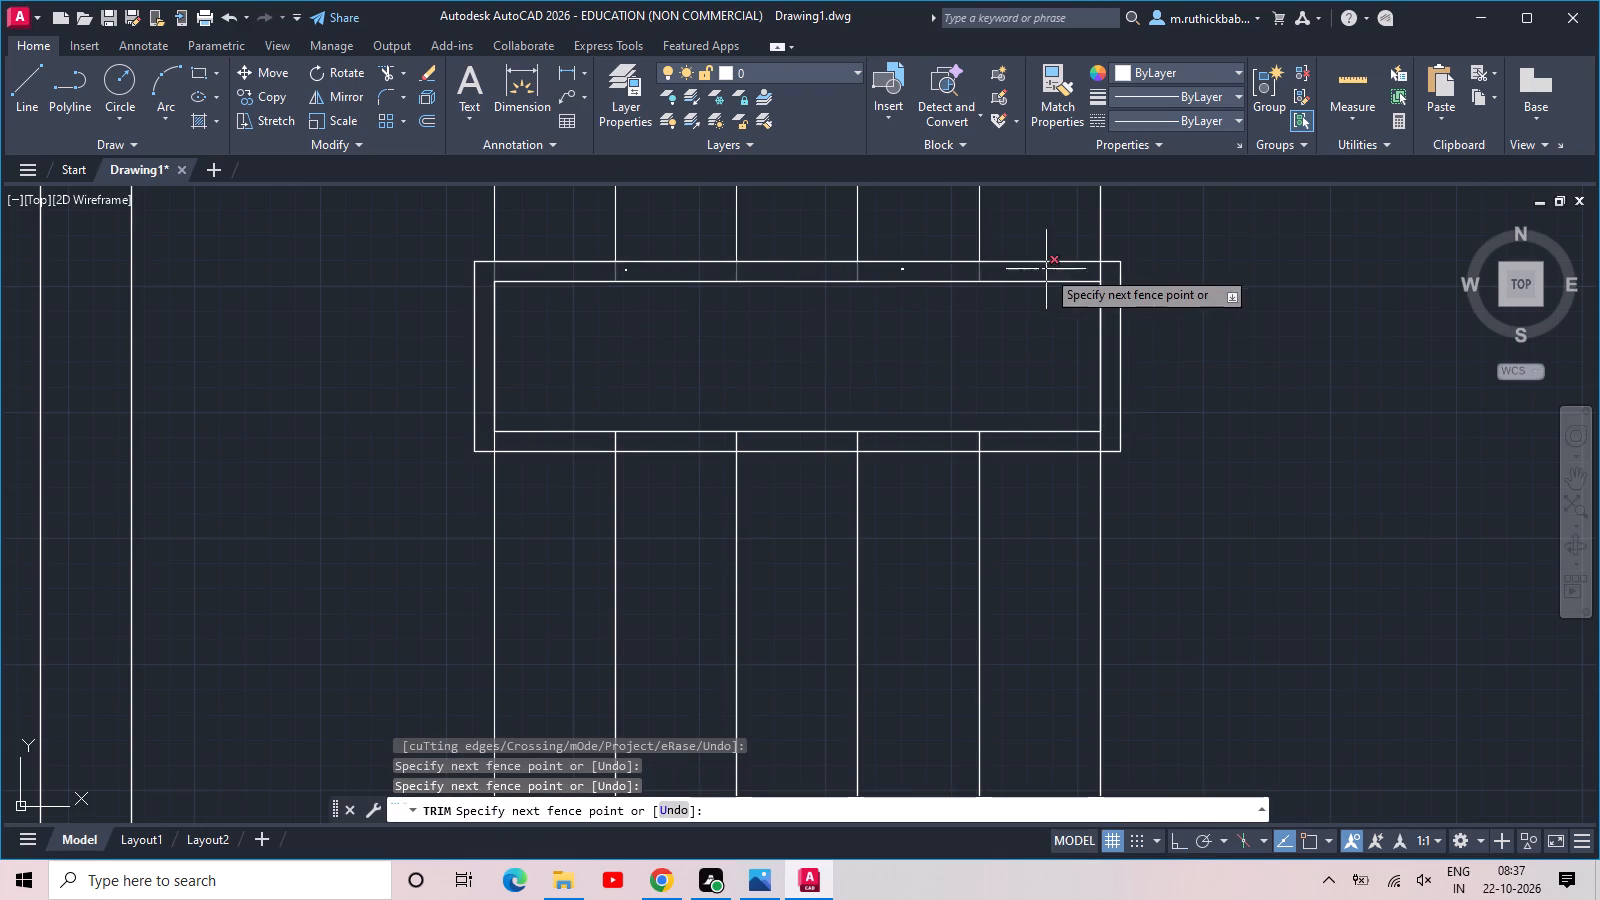
pyautogui.click(1110, 273)
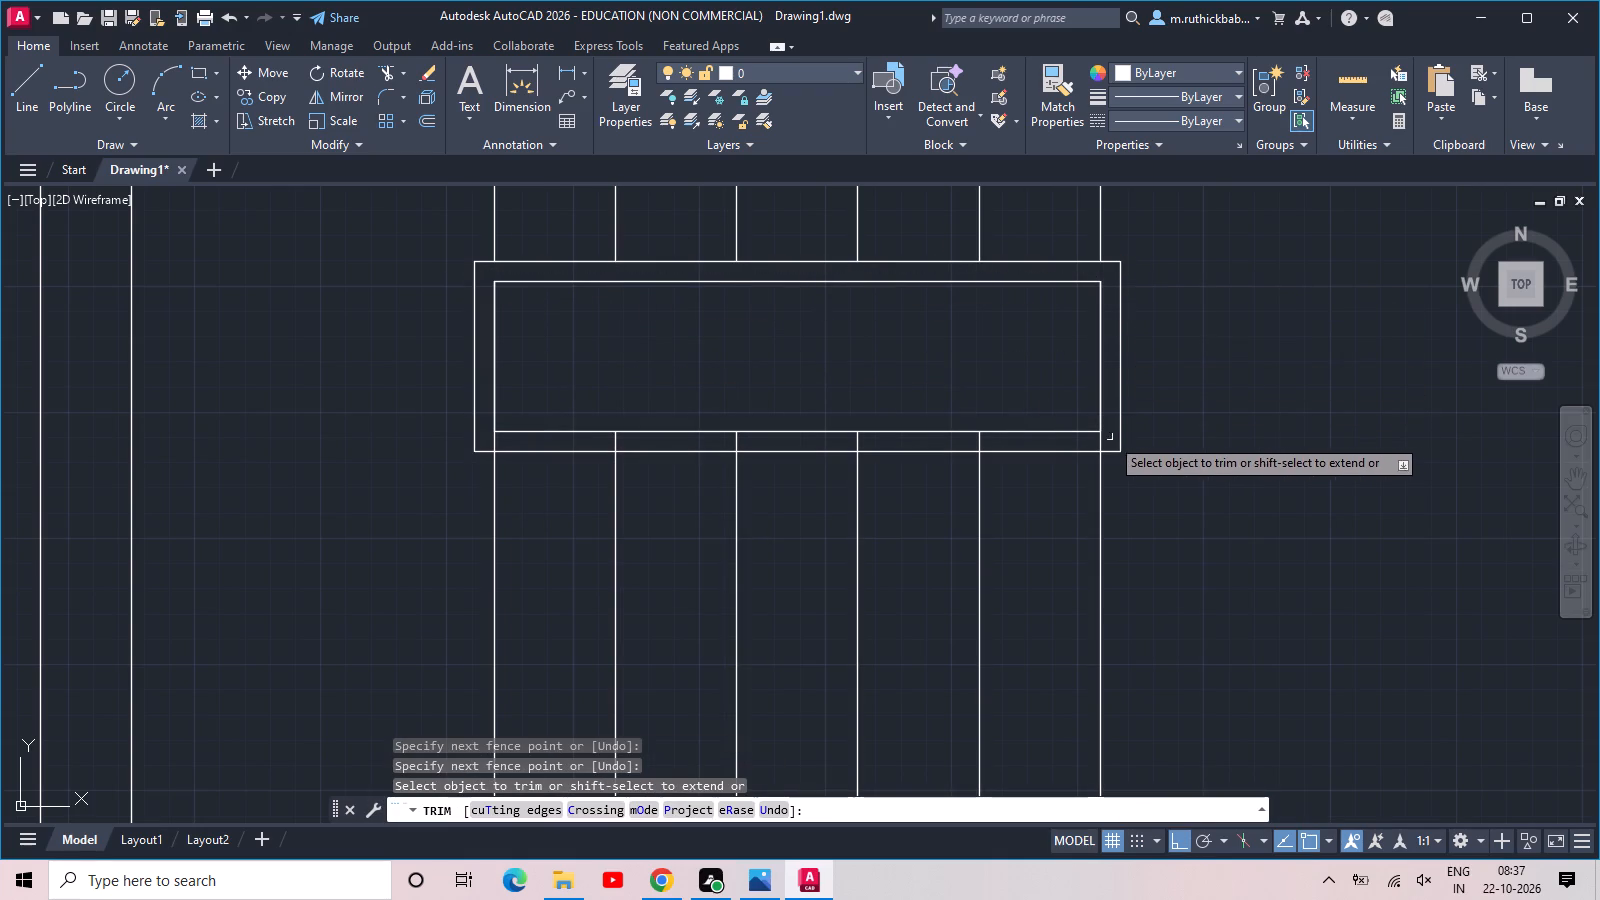
pyautogui.click(1113, 437)
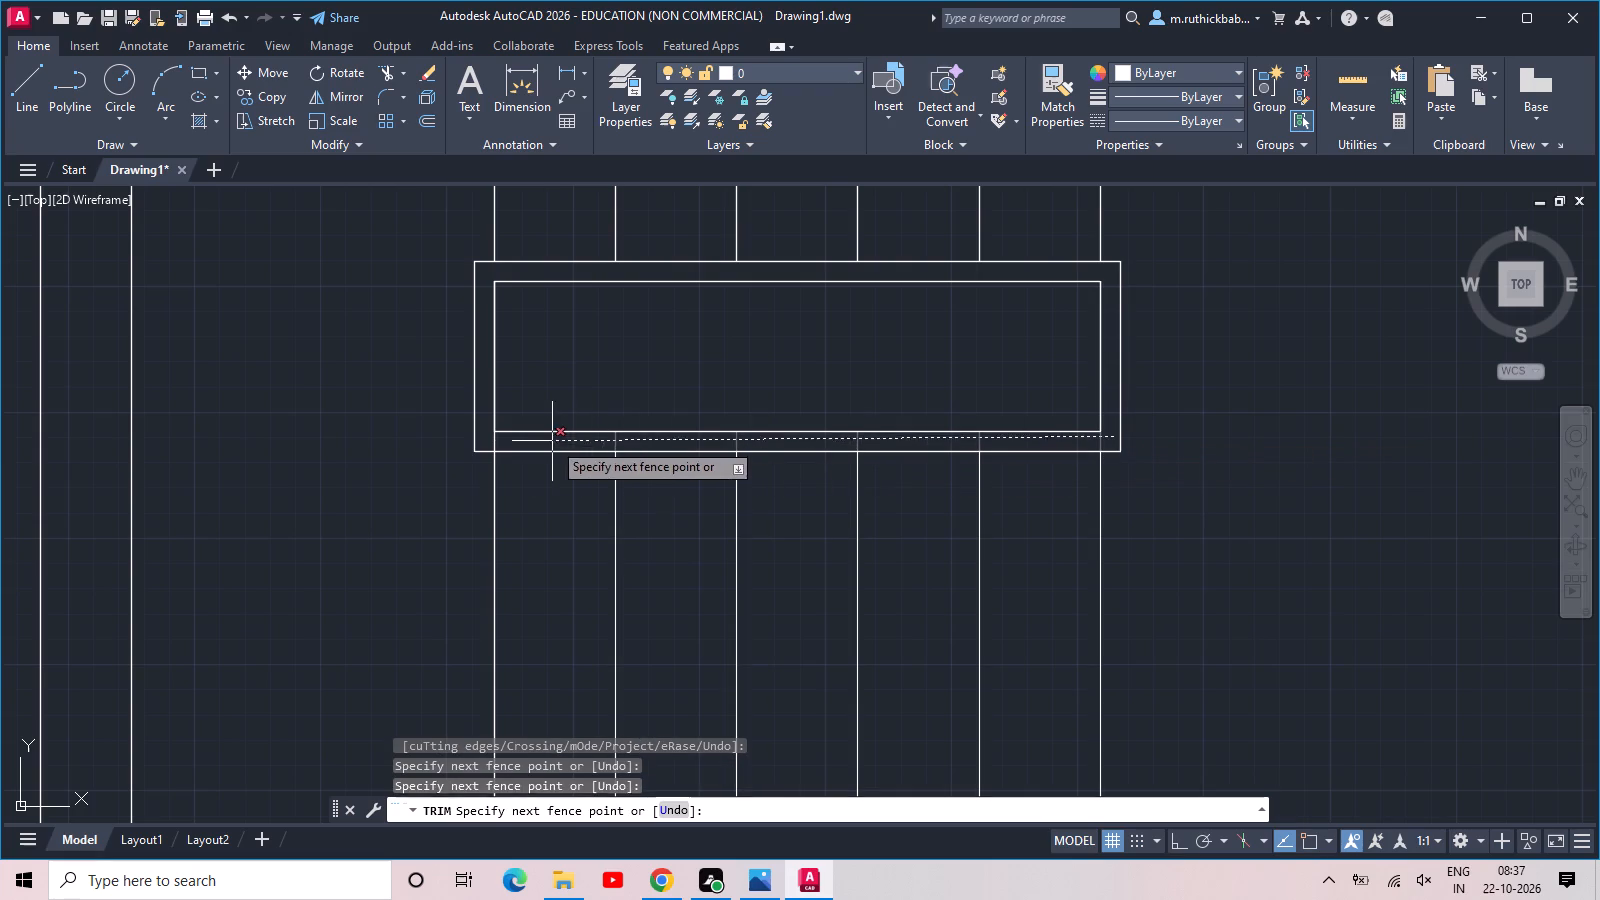
pyautogui.click(480, 443)
pyautogui.press('Escape')
# Examine the staircase and the room layout across the whole floor plan.
pyautogui.scroll(-2, 617, 380)
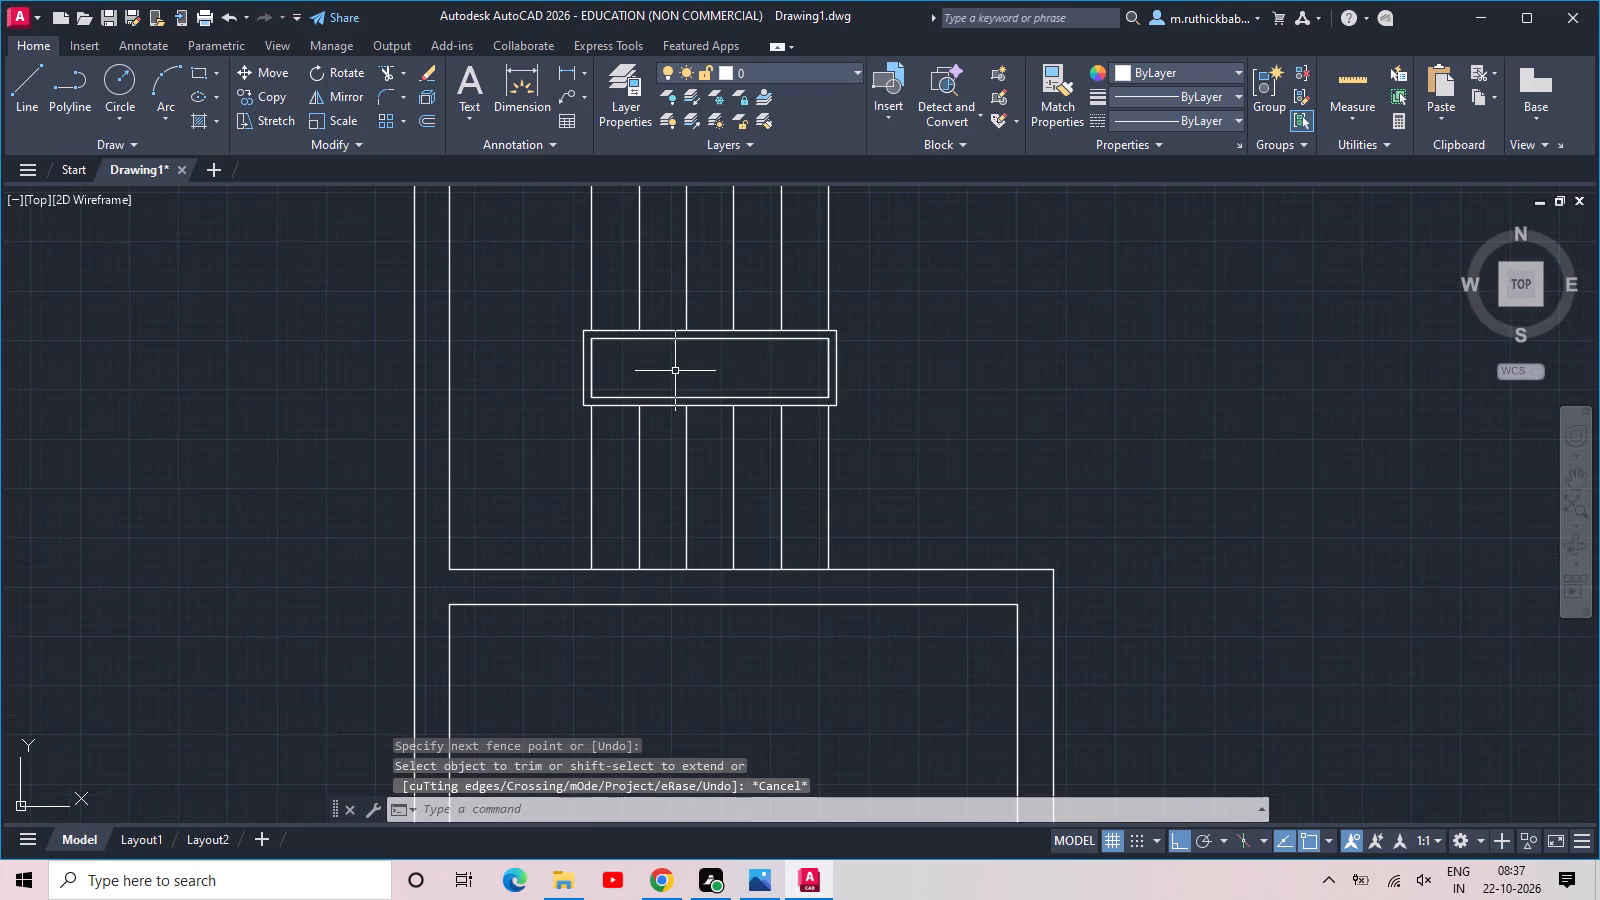
pyautogui.moveTo(691, 367); pyautogui.dragTo(597, 460, button='middle')
pyautogui.scroll(-1, 592, 461)
pyautogui.moveTo(618, 455); pyautogui.dragTo(534, 446, button='middle')
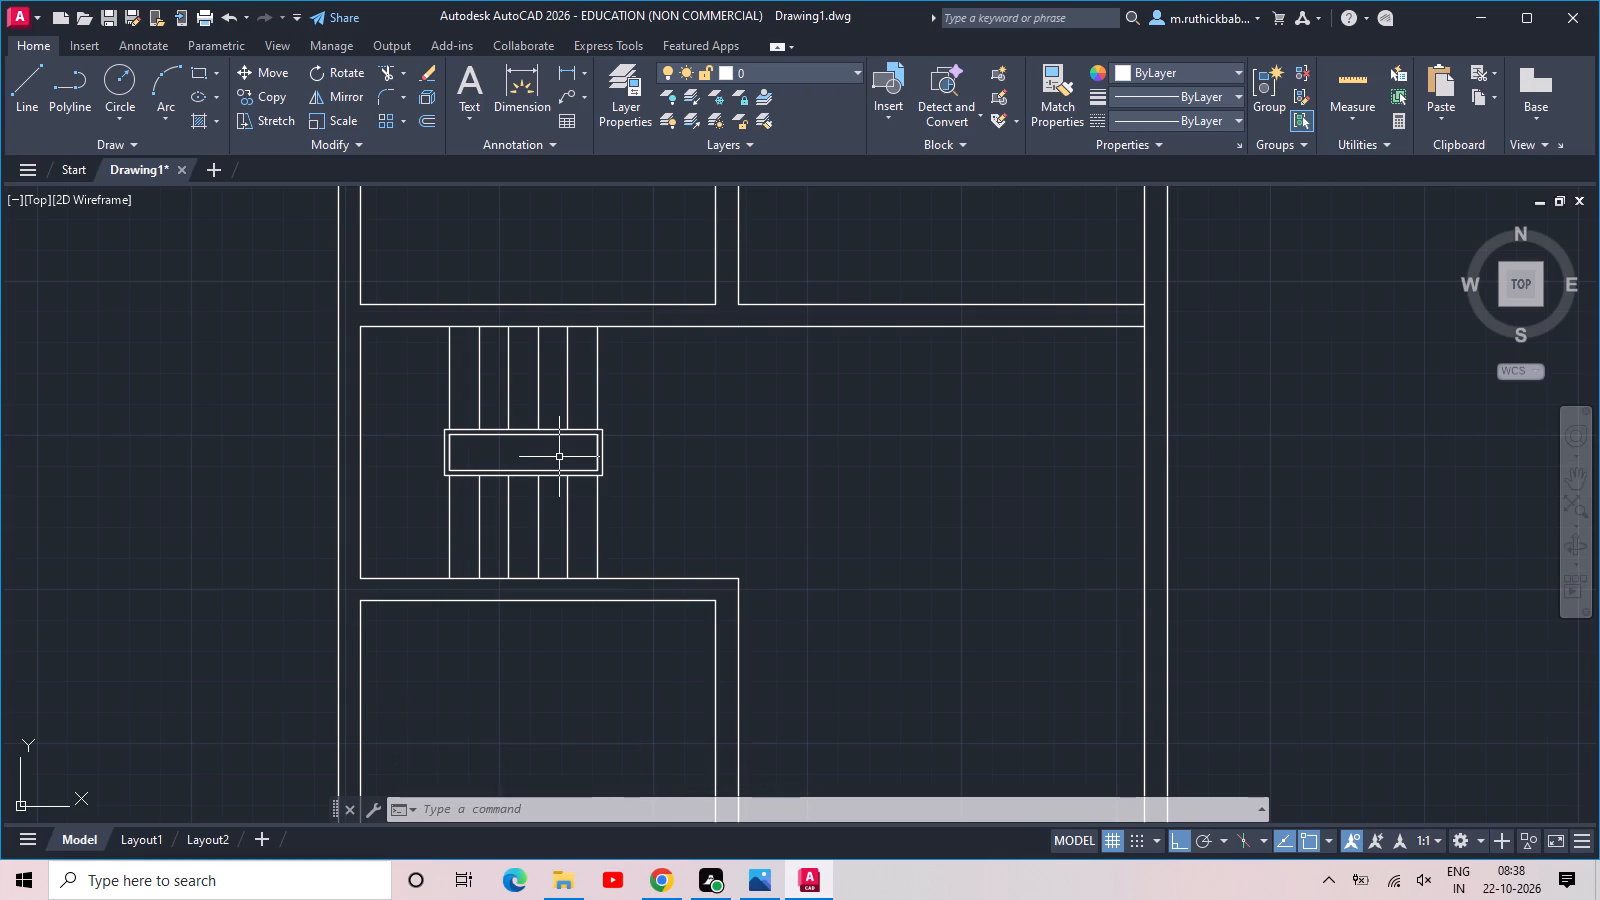
pyautogui.scroll(-2, 630, 487)
pyautogui.moveTo(790, 581); pyautogui.dragTo(711, 497, button='middle')
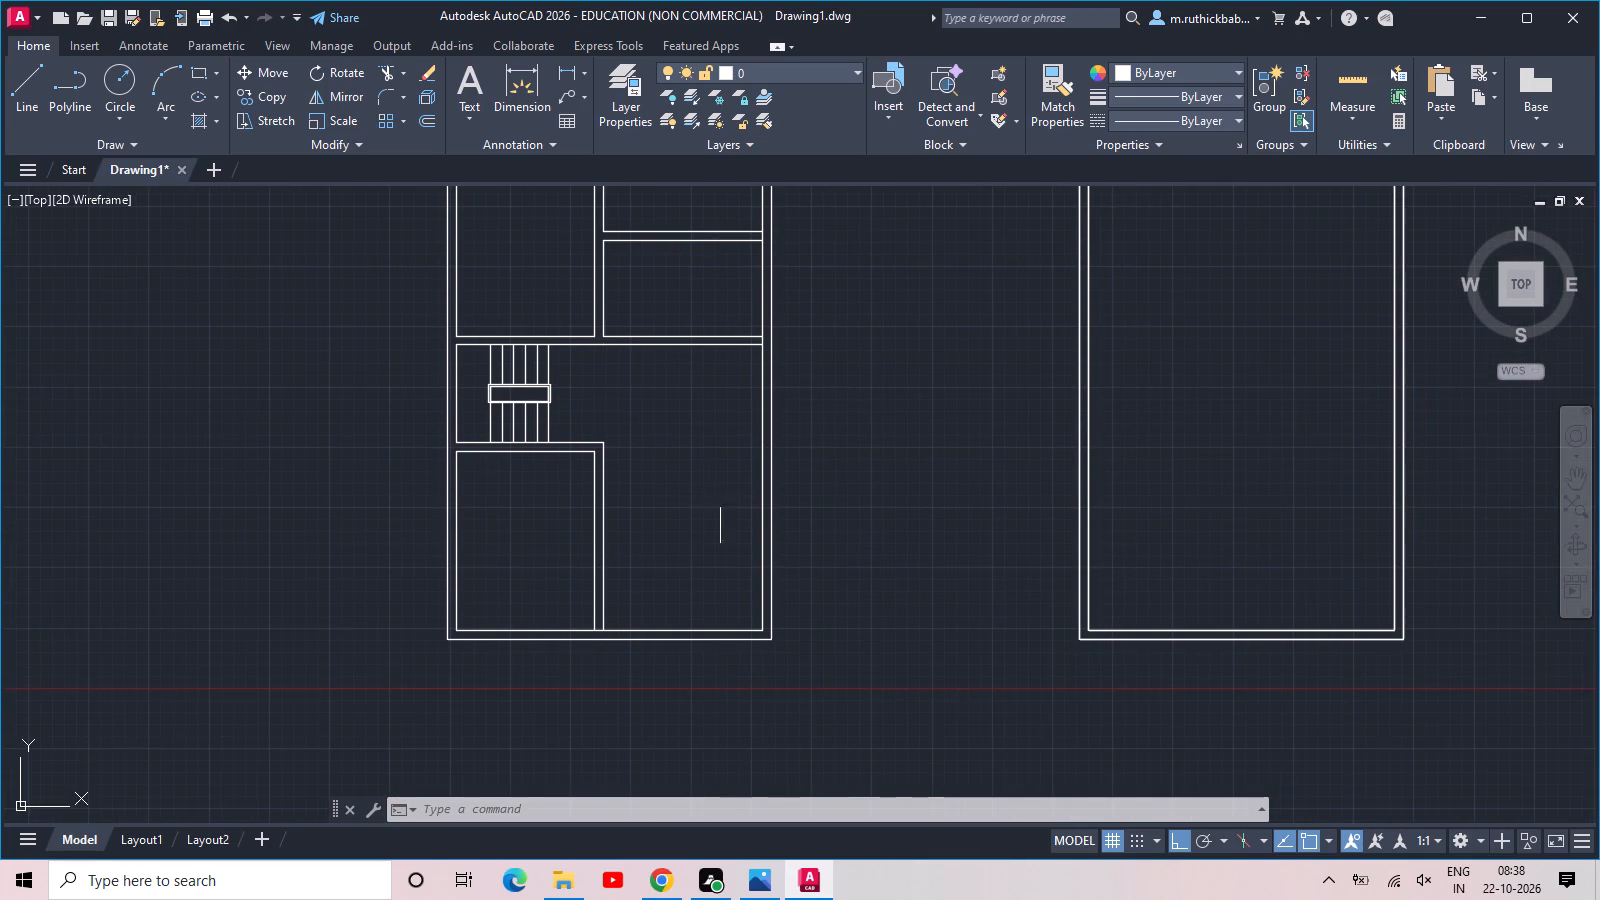
pyautogui.scroll(1, 720, 516)
pyautogui.scroll(-1, 720, 516)
pyautogui.moveTo(704, 454); pyautogui.dragTo(703, 690, button='middle')
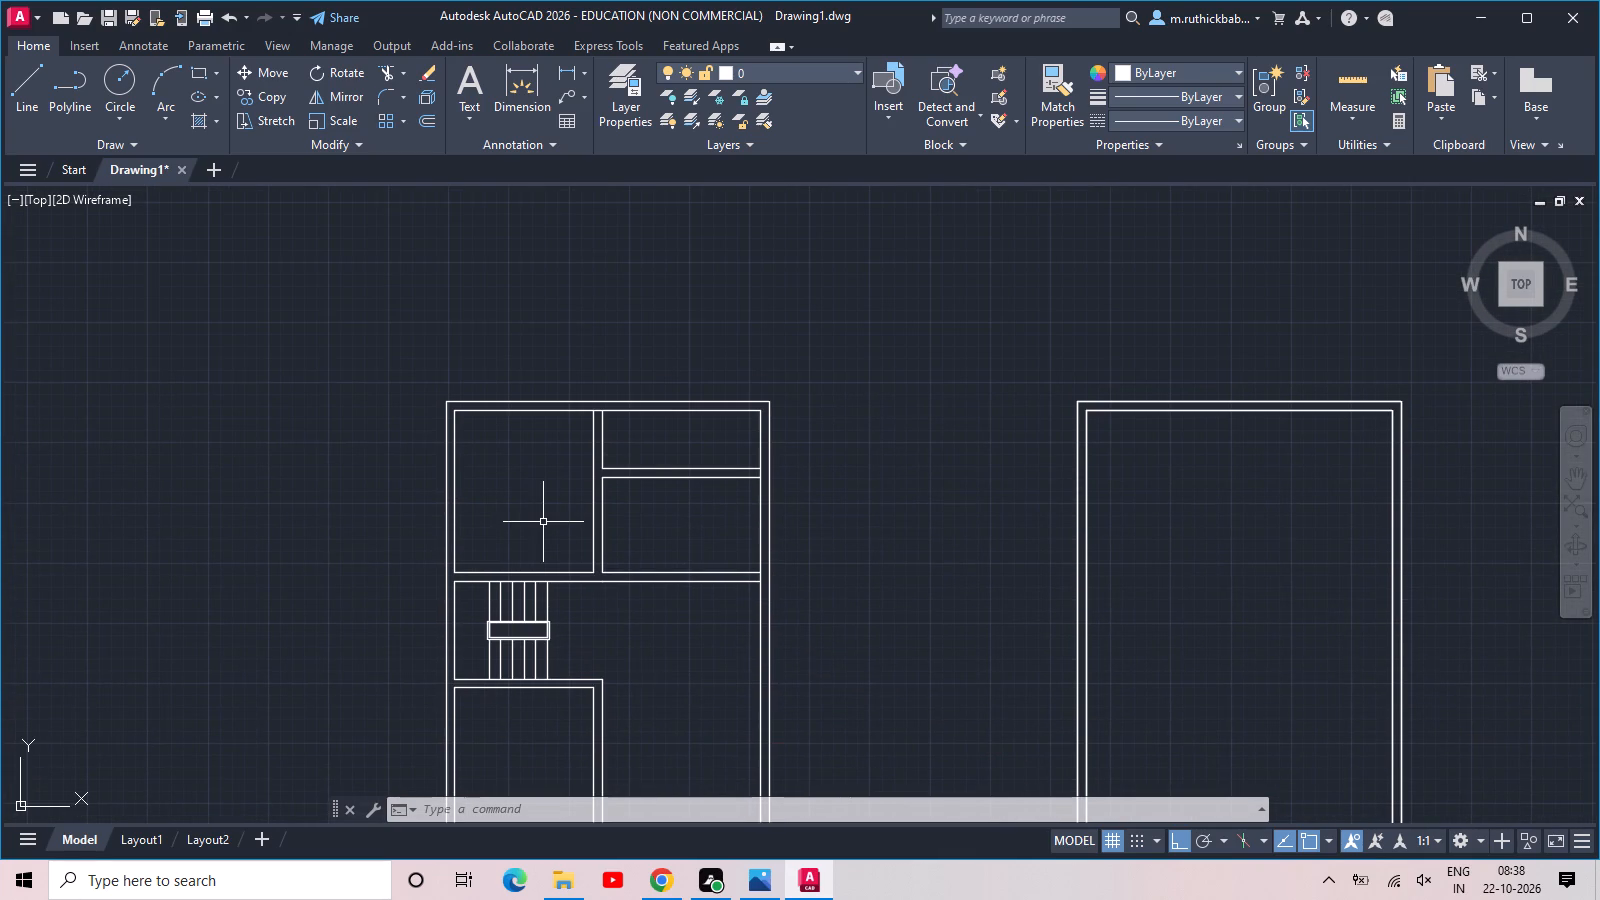
pyautogui.moveTo(543, 521); pyautogui.dragTo(666, 502, button='middle')
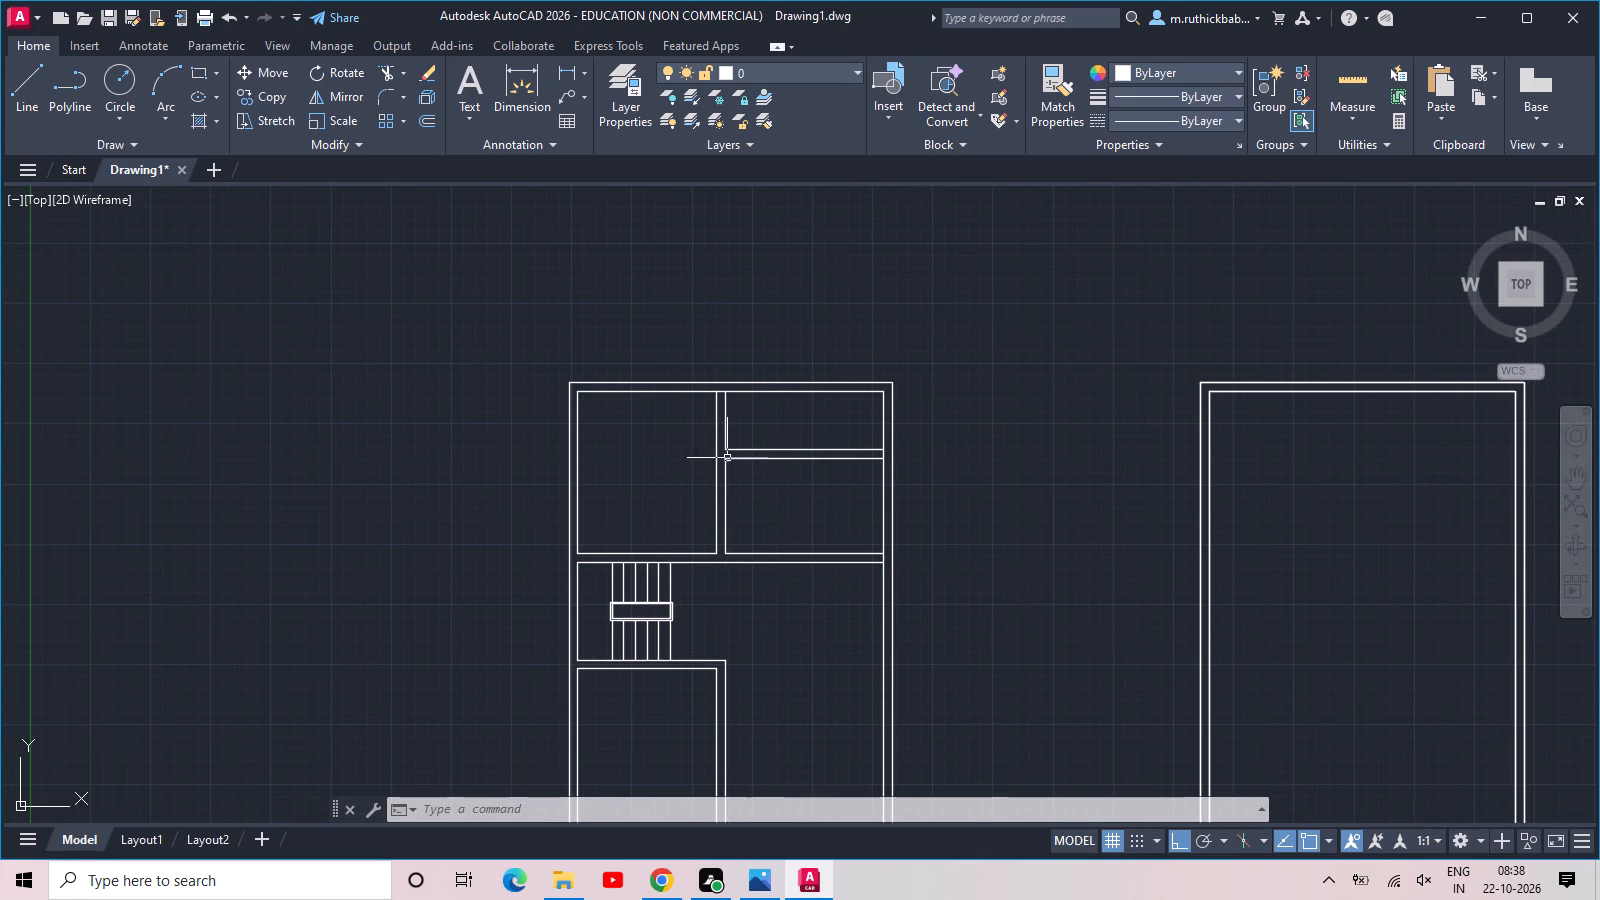
pyautogui.moveTo(825, 544); pyautogui.dragTo(800, 483, button='middle')
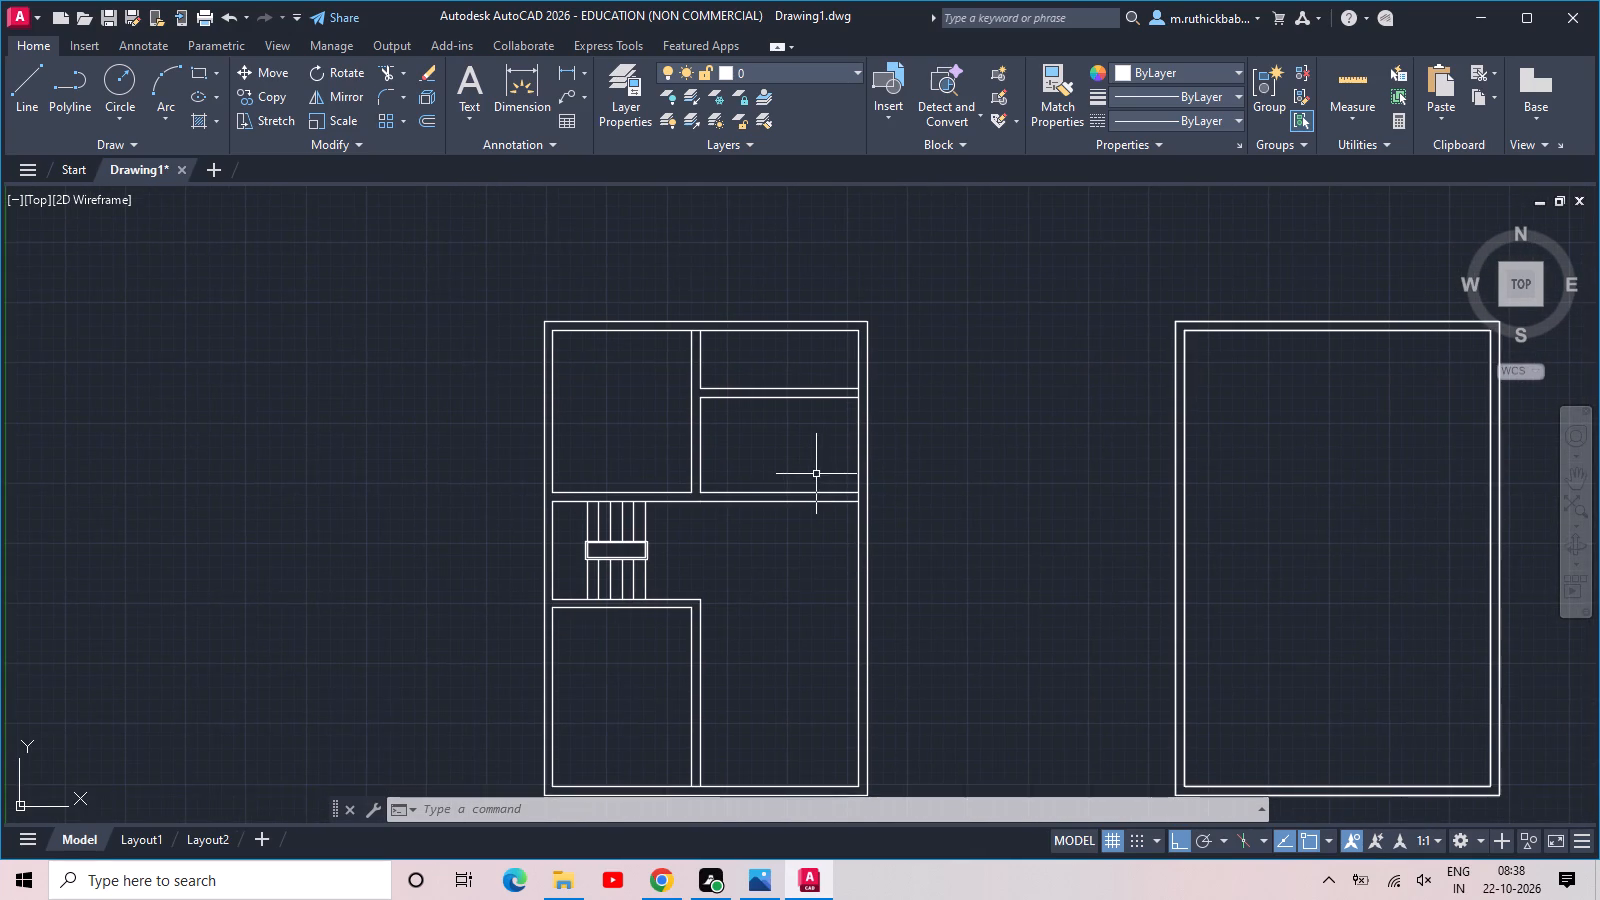
# Extend the upper vertical wall's right line down across the thickness of the horizontal wall above the stair area.
pyautogui.scroll(2, 816, 474)
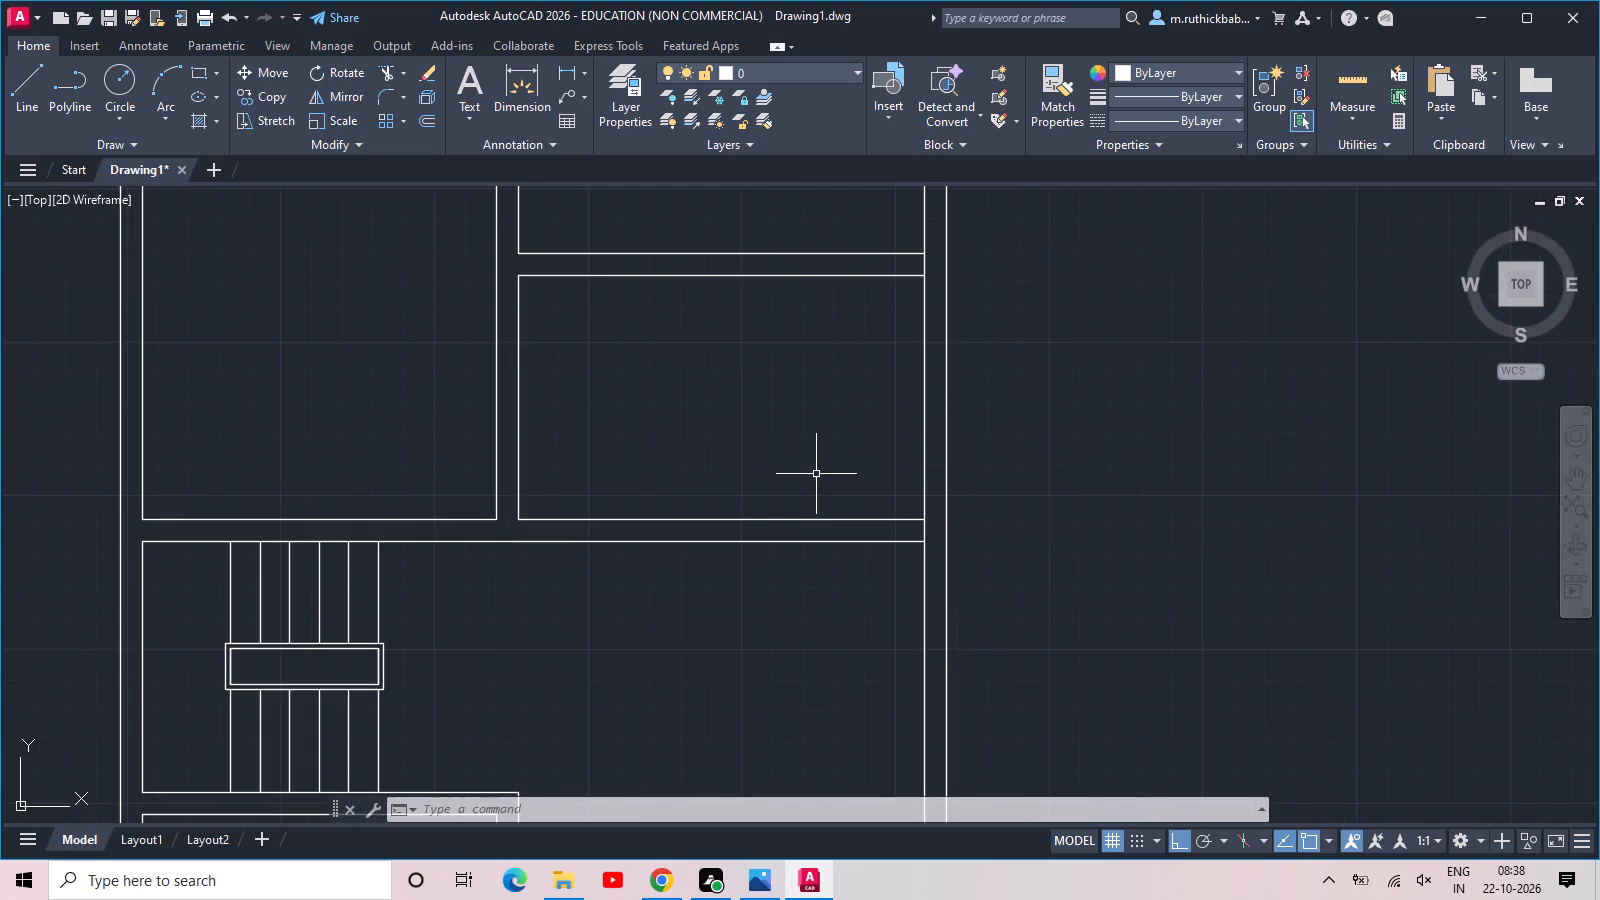
pyautogui.scroll(1, 816, 474)
pyautogui.scroll(1, 662, 501)
pyautogui.moveTo(752, 461); pyautogui.dragTo(805, 445, button='middle')
pyautogui.write('ex')
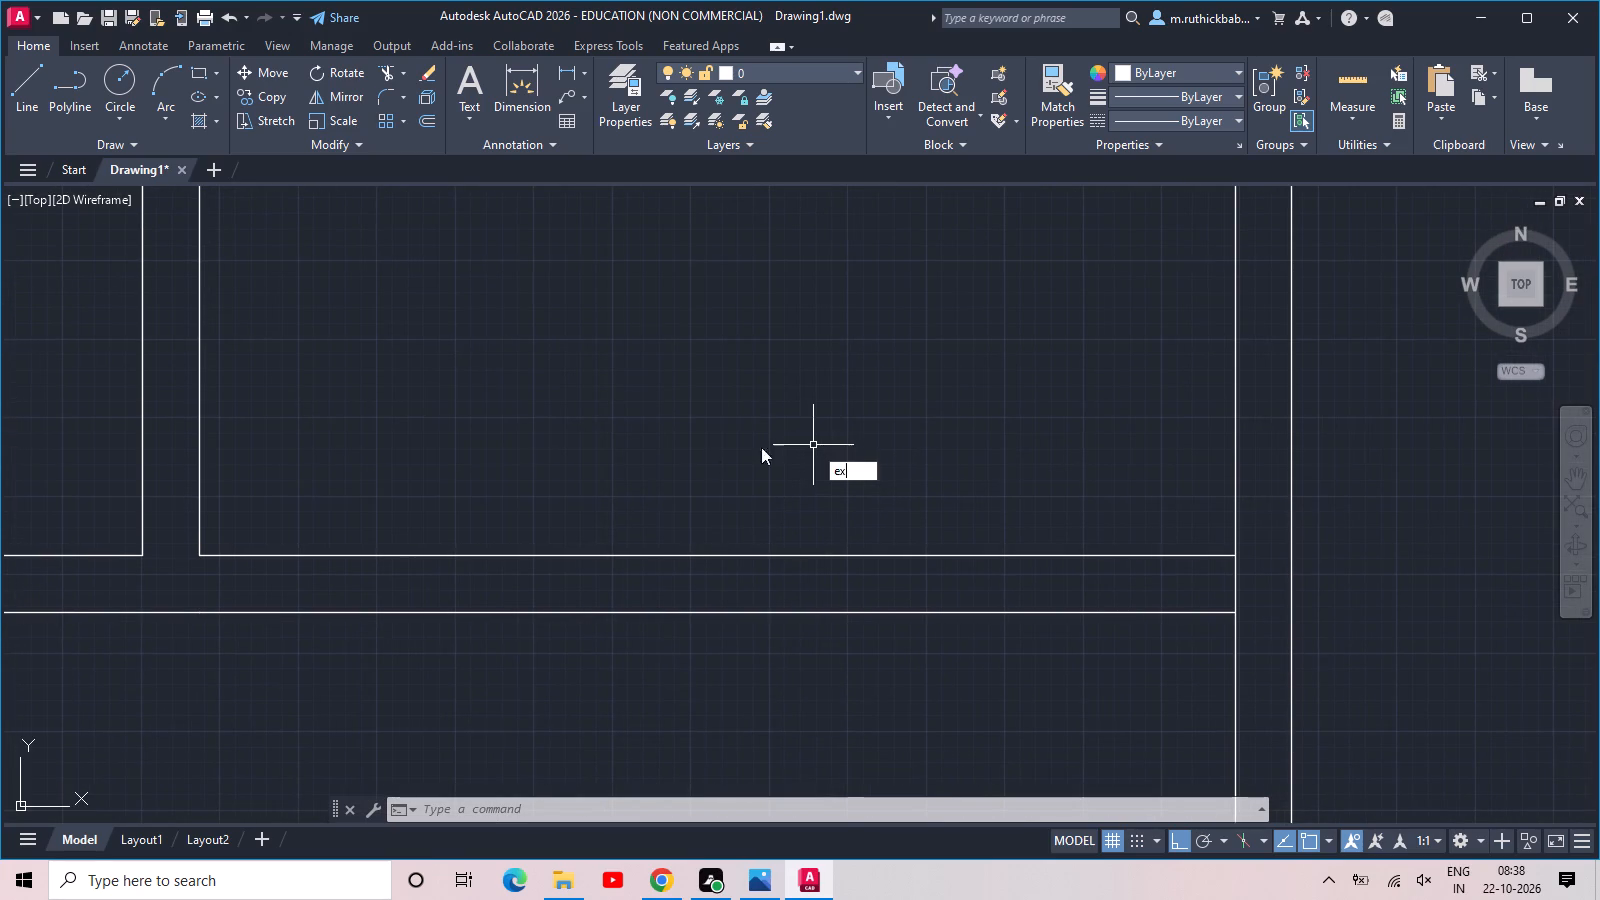
pyautogui.press('space')
pyautogui.press('space')
pyautogui.moveTo(175, 420); pyautogui.dragTo(185, 424)
pyautogui.click(271, 419)
pyautogui.press('Escape')
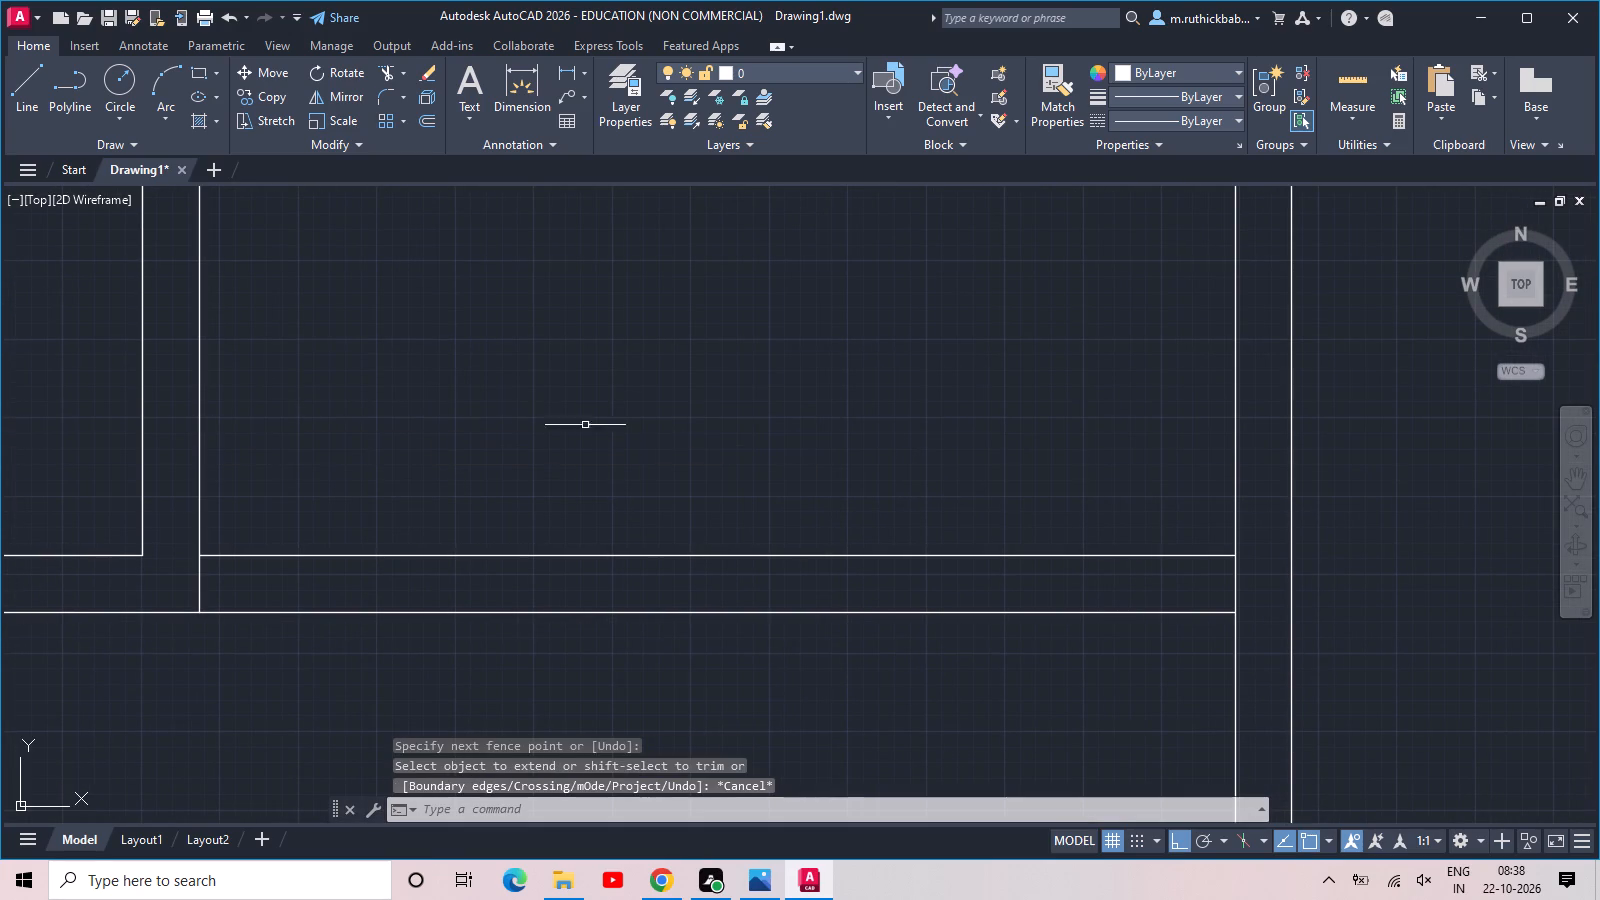
# Draw a short vertical line across the same horizontal wall's thickness, to the right of the extended line.
pyautogui.write('l')
pyautogui.press('space')
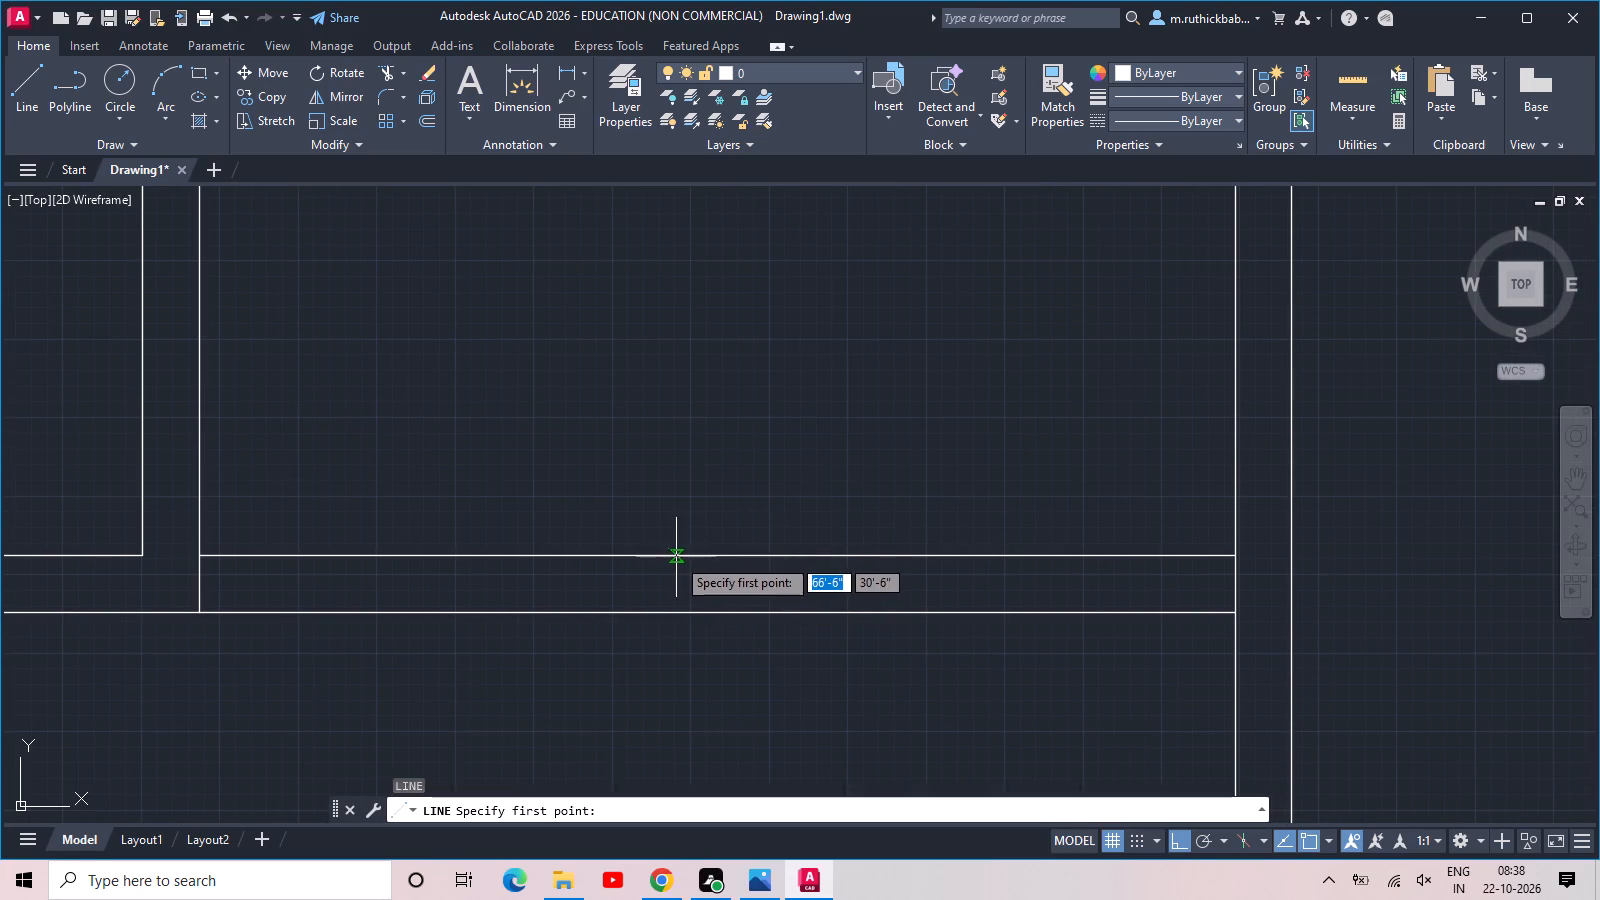
pyautogui.click(676, 557)
pyautogui.click(679, 612)
pyautogui.press('Escape')
# Trim both lines of the horizontal wall between the two short cross lines above the stair area, leaving an opening.
pyautogui.write('tr')
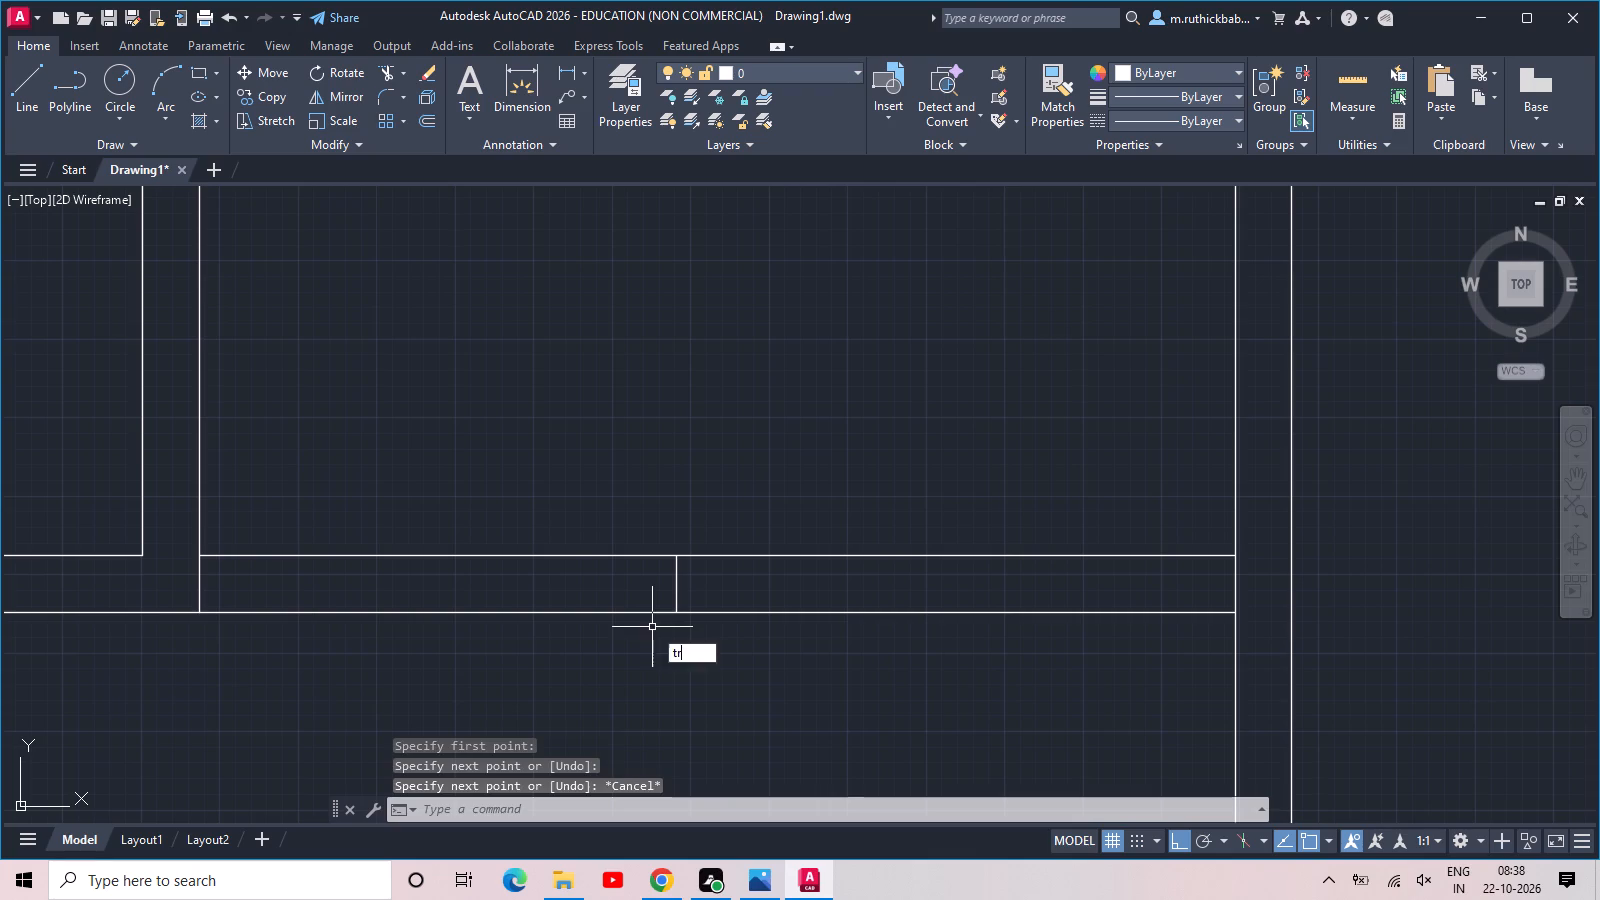
pyautogui.press('space')
pyautogui.press('space')
pyautogui.moveTo(546, 654); pyautogui.dragTo(546, 643)
pyautogui.click(540, 455)
pyautogui.press('Escape')
pyautogui.scroll(-3, 560, 446)
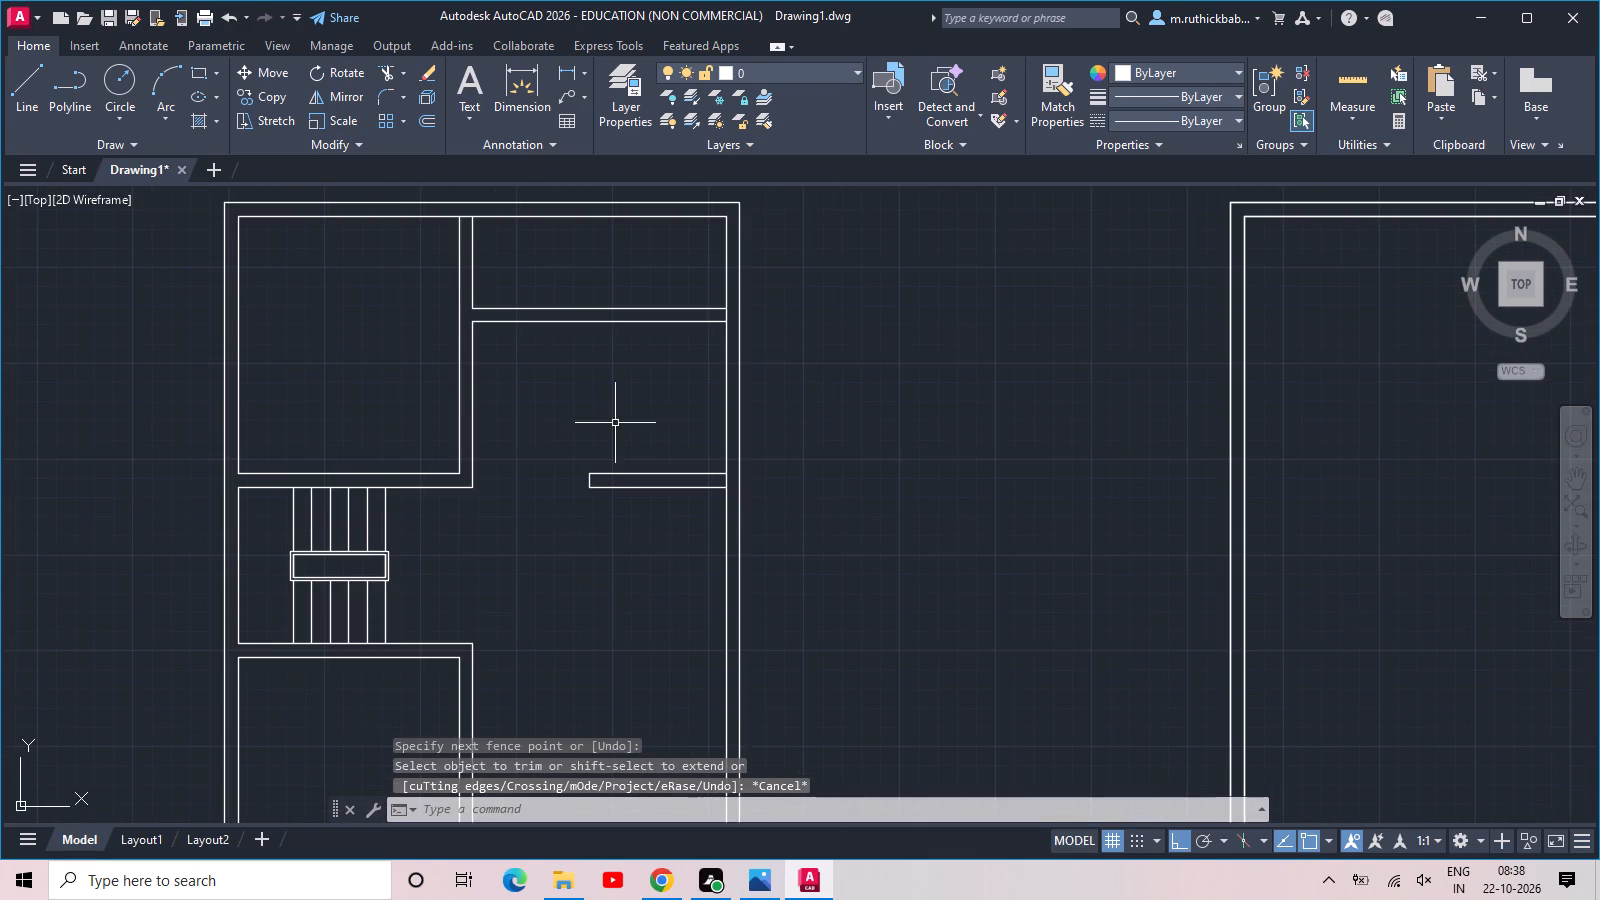
# Draw a stepped line from the lower wall stub: about 2'-5" up, 4'-3" right, 3'-7" up, 3'-6" left, and up to the wall above.
pyautogui.moveTo(632, 412); pyautogui.dragTo(523, 414, button='middle')
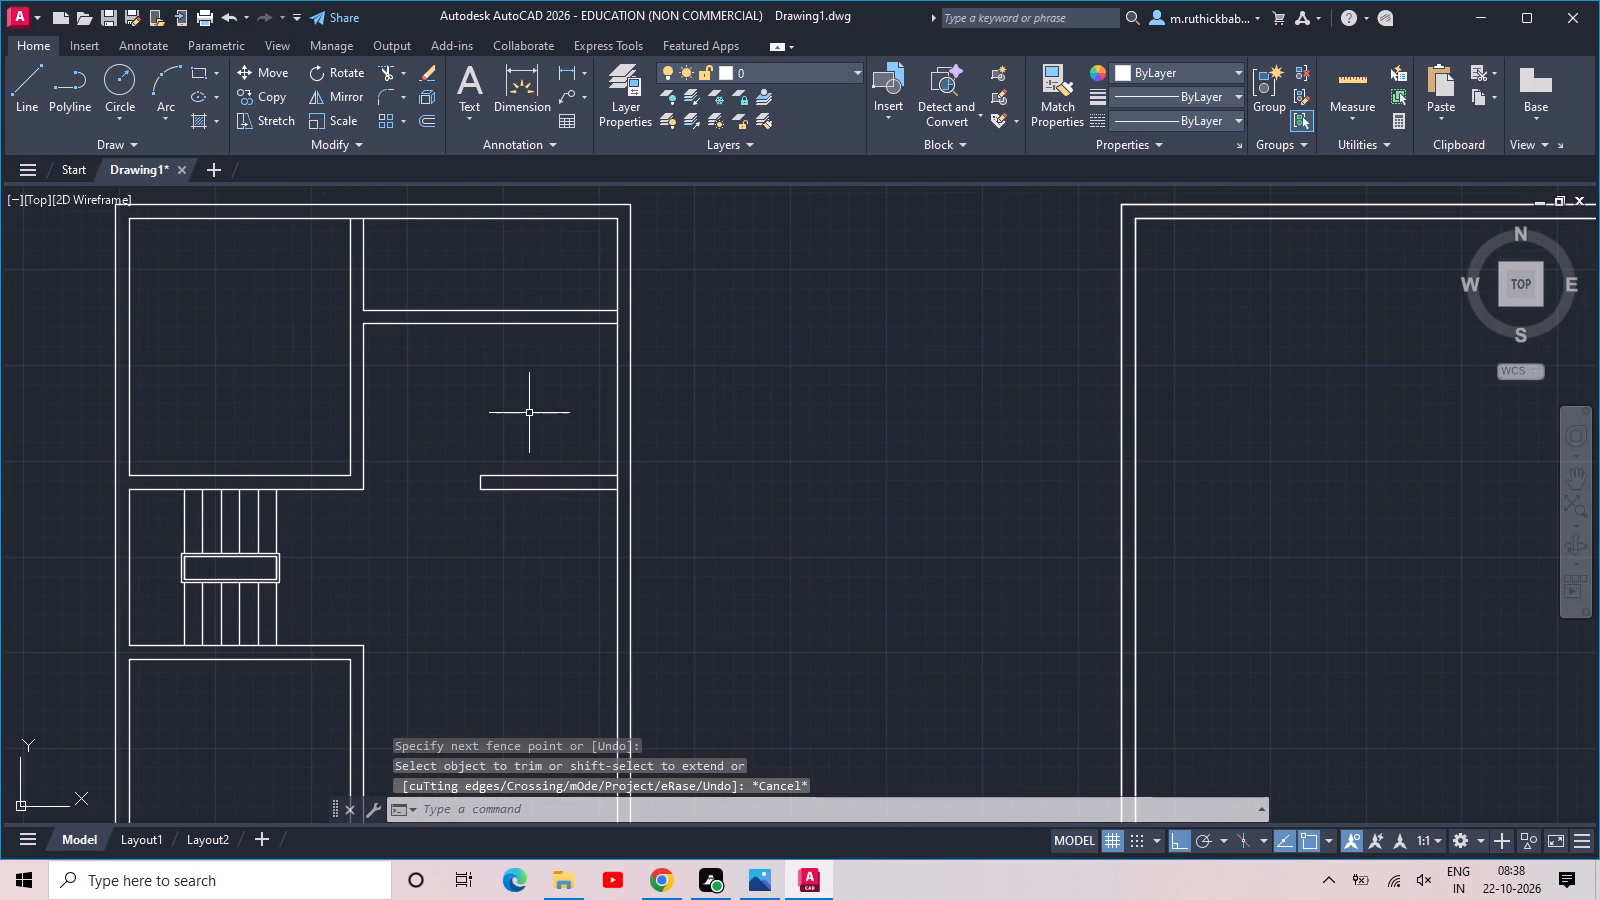
pyautogui.write('l')
pyautogui.press('space')
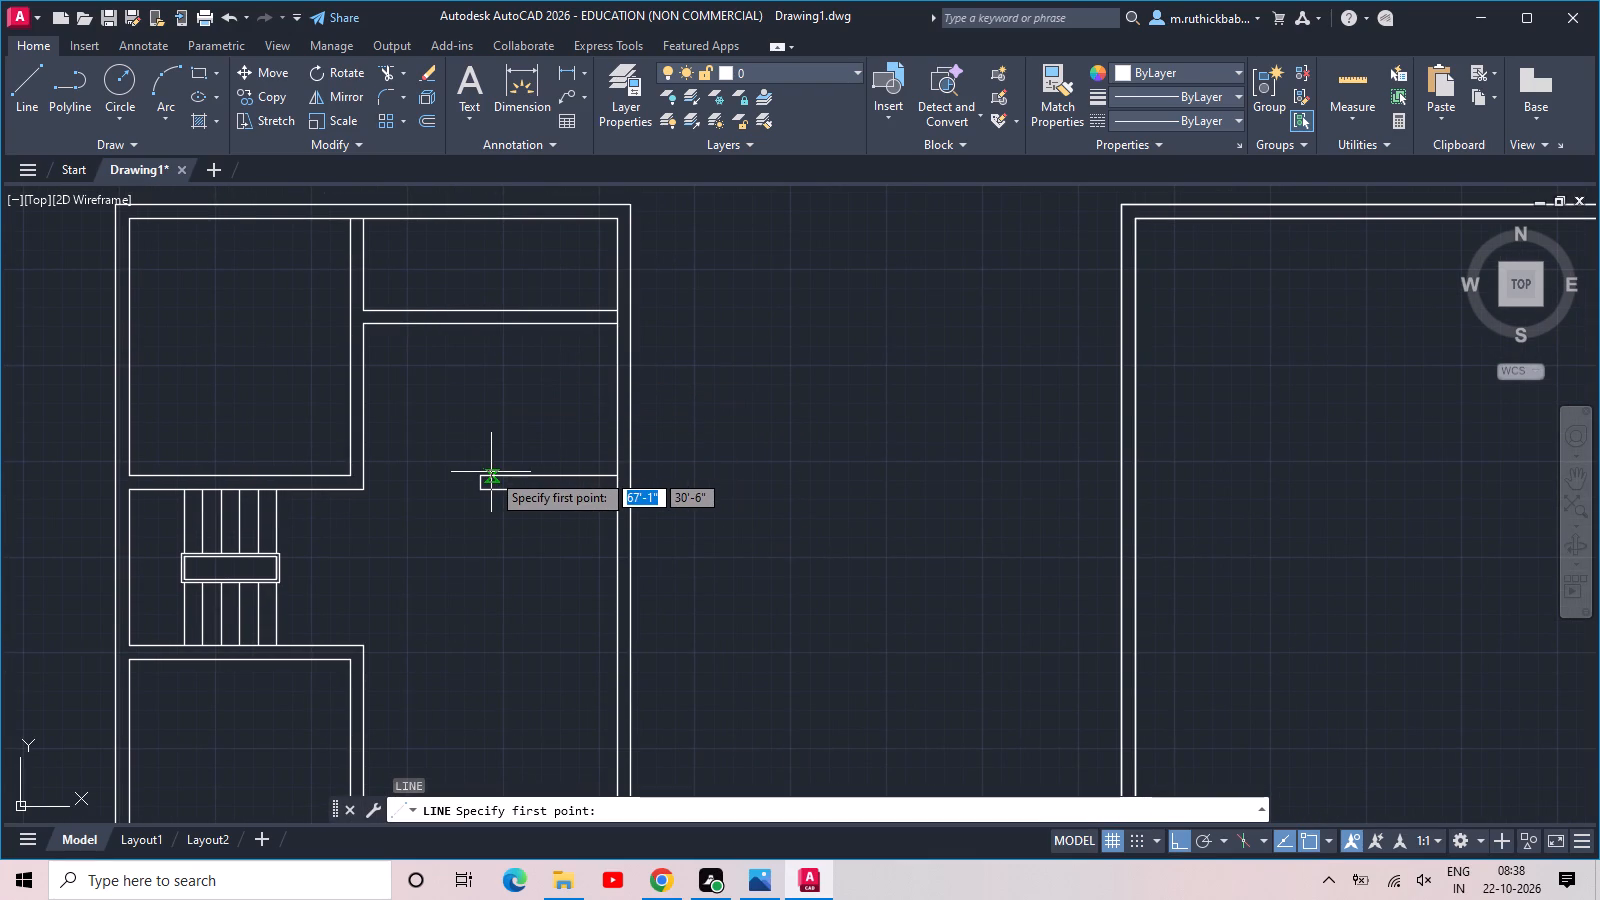
pyautogui.click(501, 476)
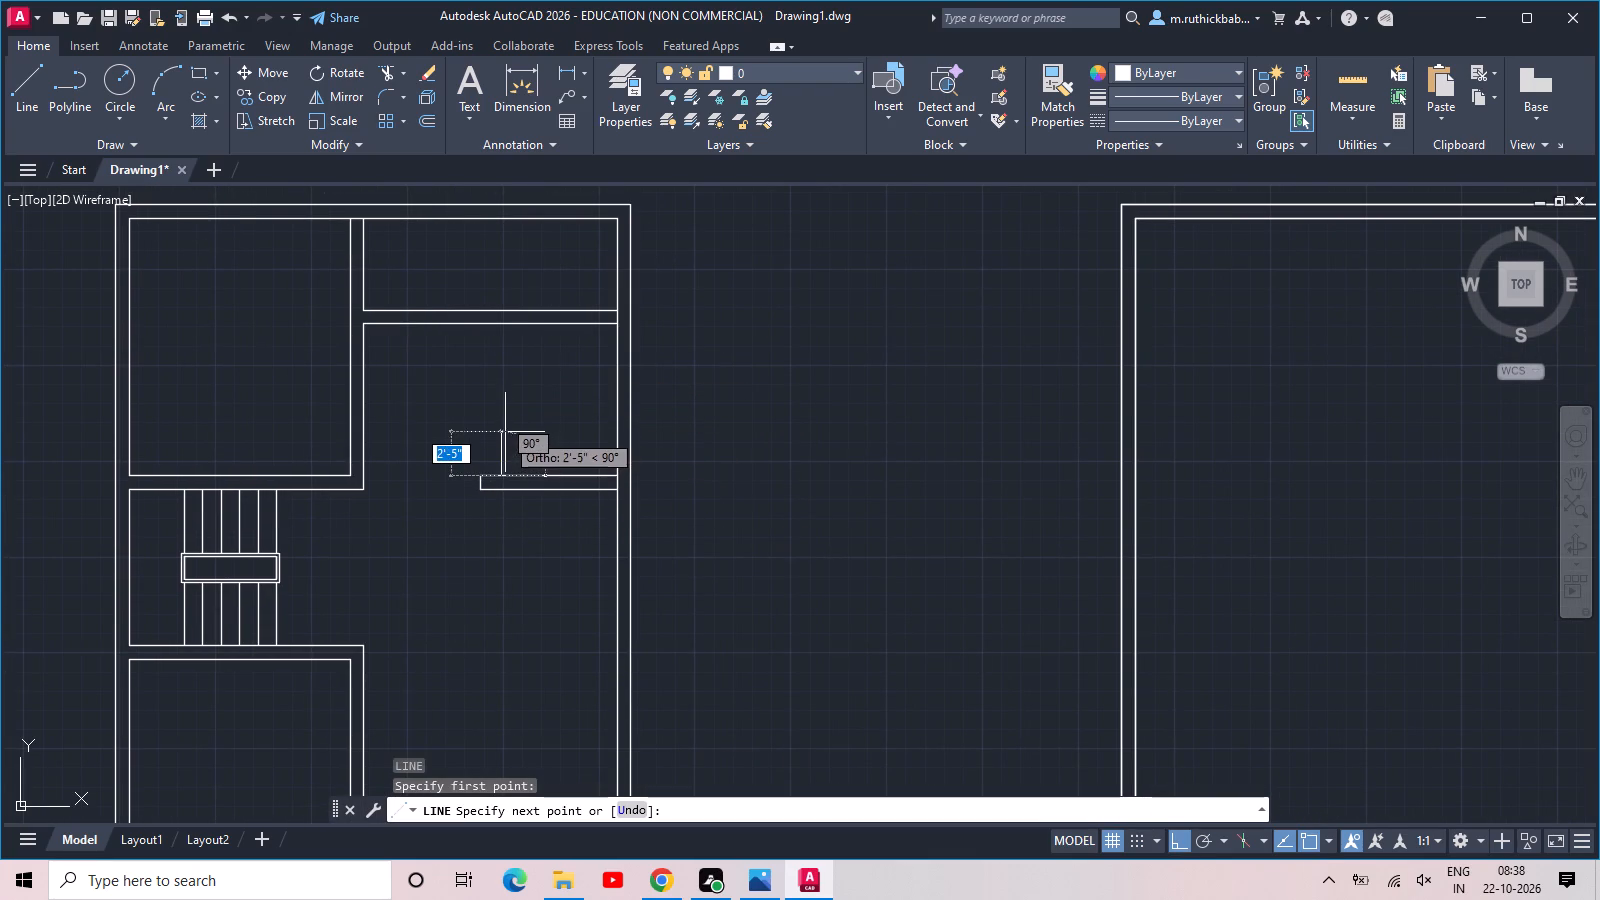
pyautogui.click(504, 431)
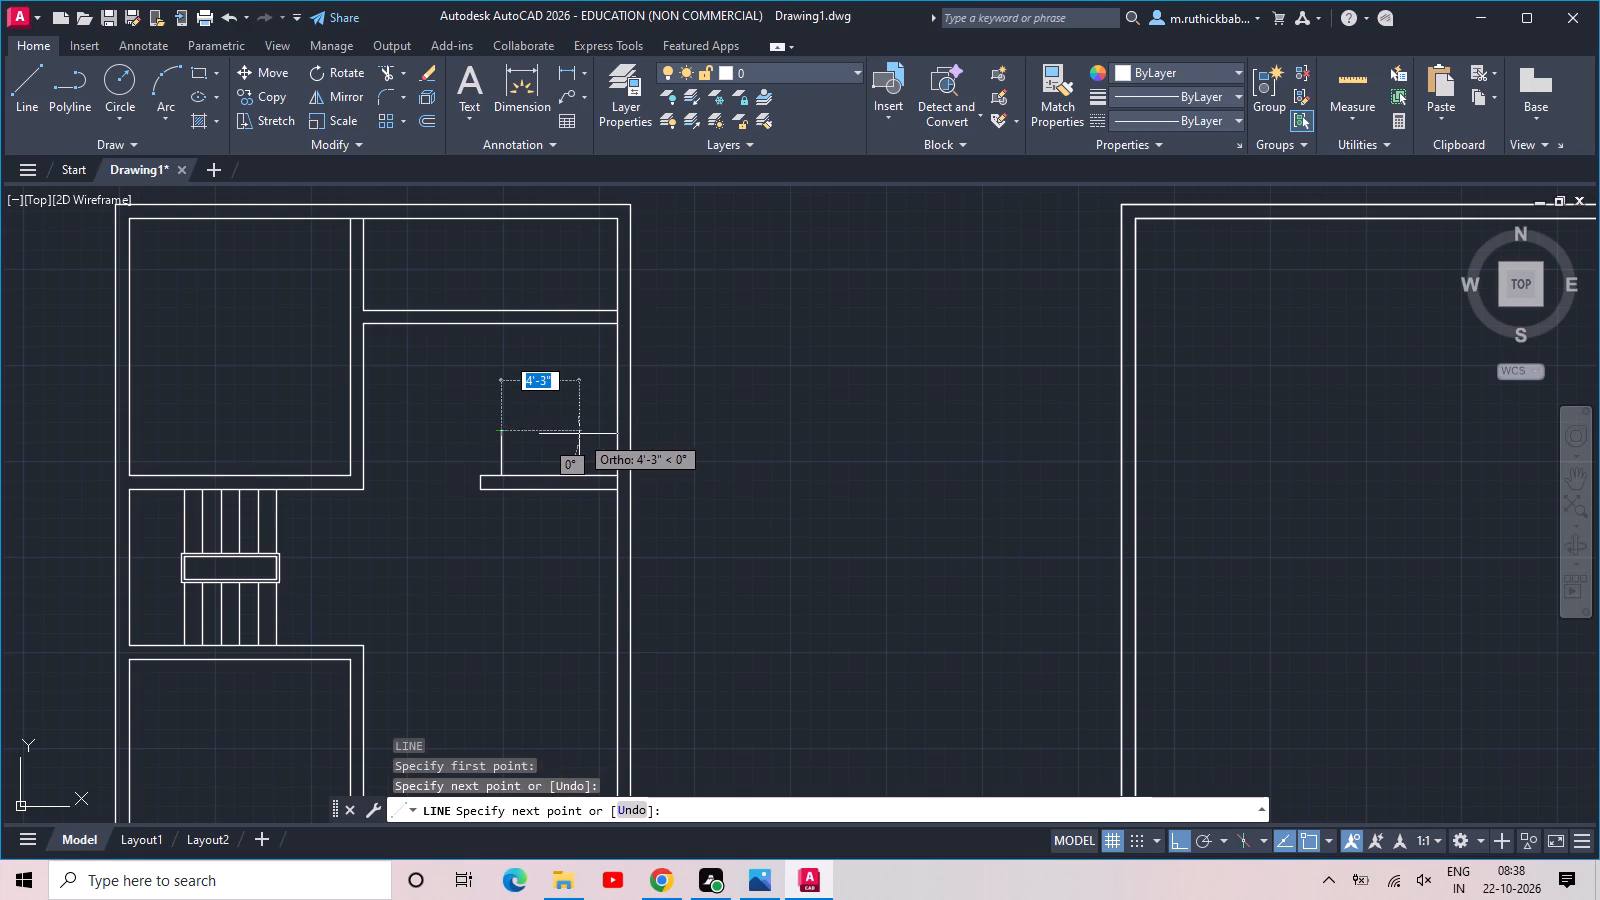
pyautogui.click(578, 434)
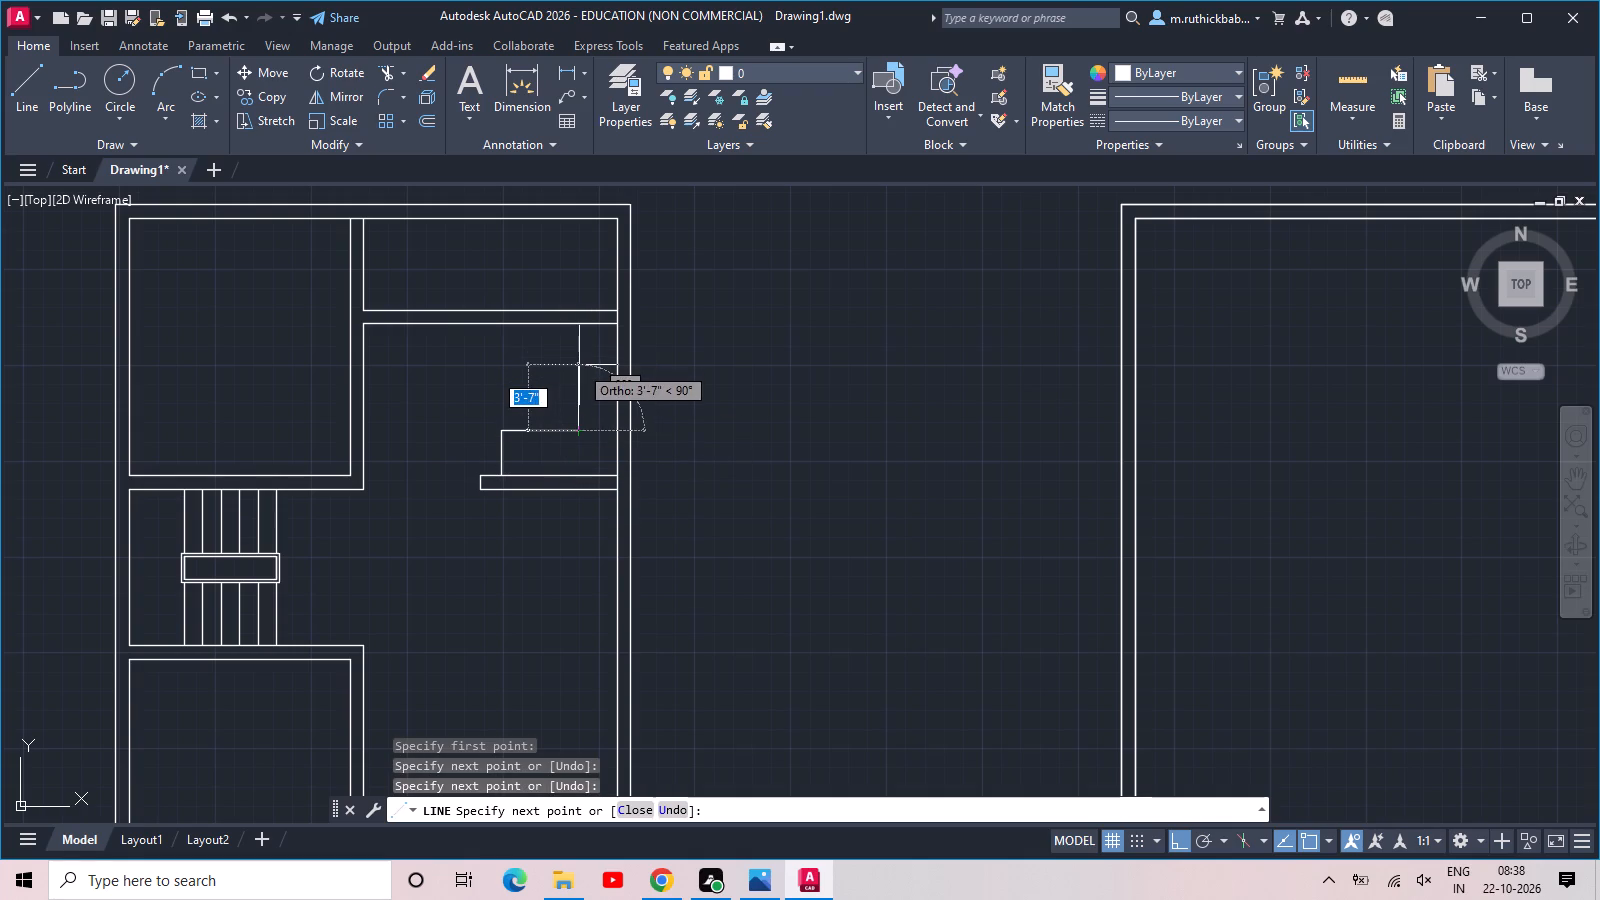
pyautogui.click(579, 365)
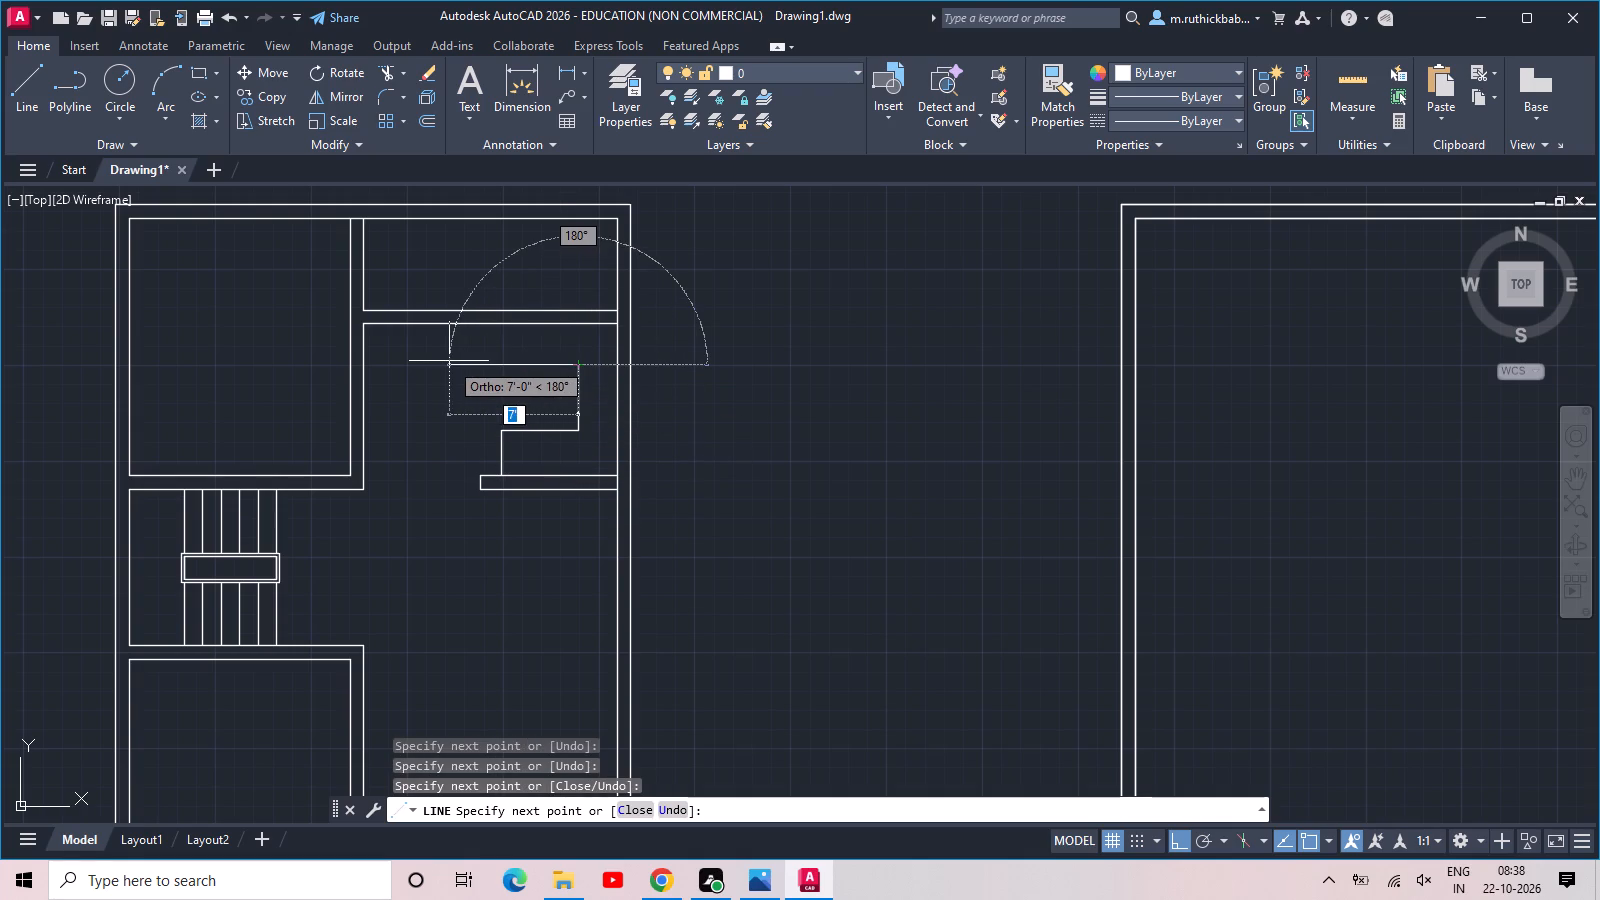
pyautogui.click(516, 358)
pyautogui.click(514, 322)
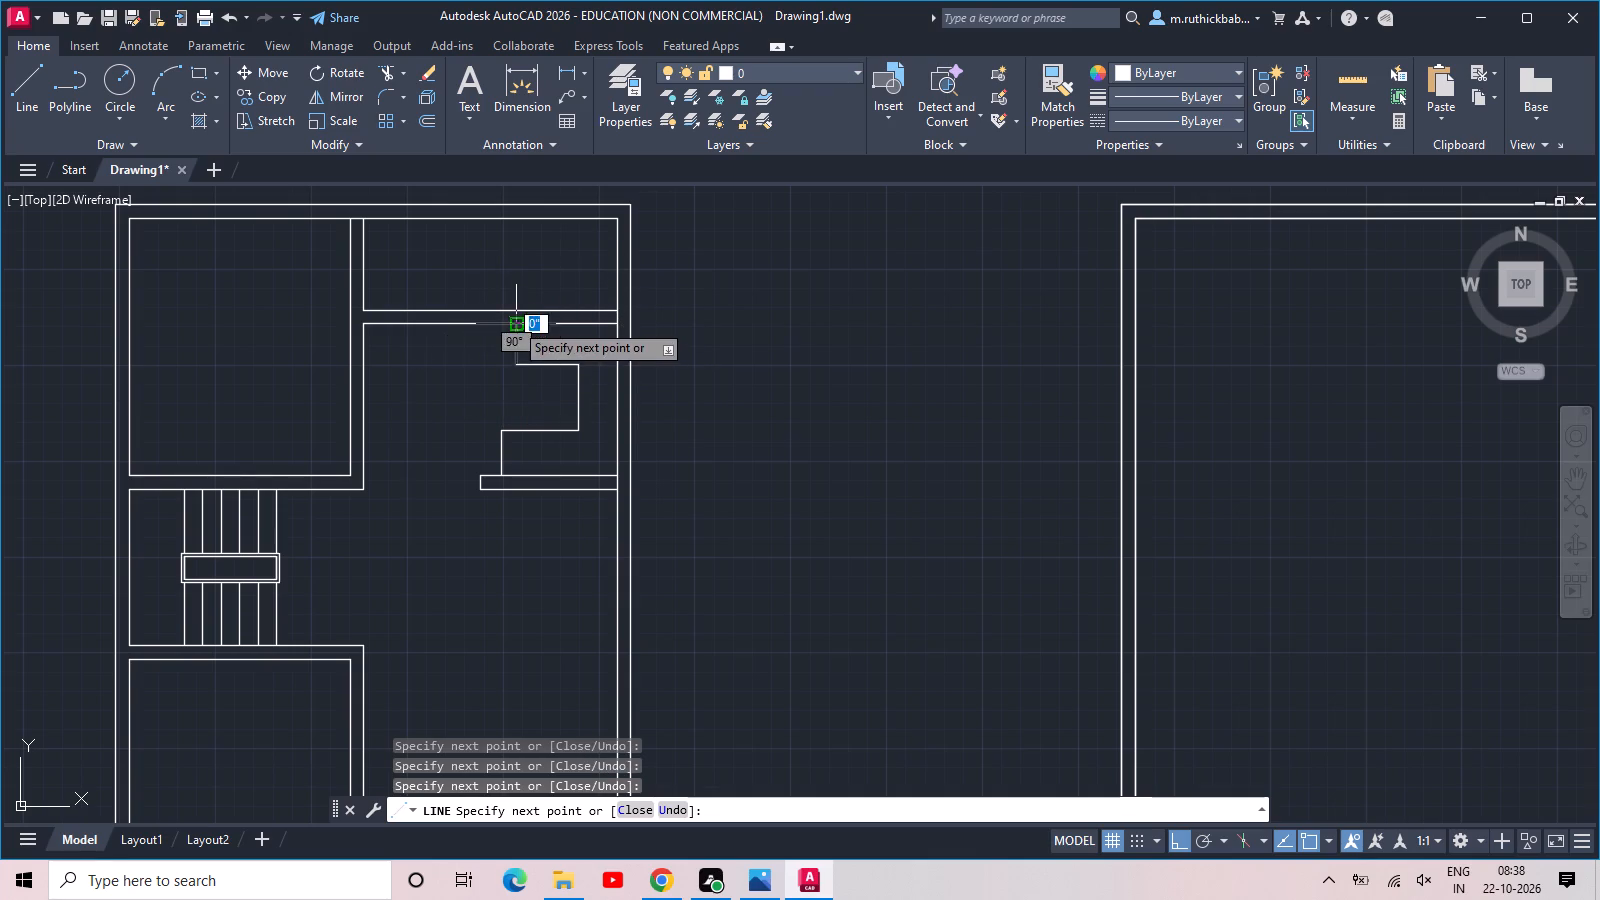
pyautogui.press('Escape')
# Draw two short vertical lines across the thickness of the upper horizontal wall, left of the stepped line.
pyautogui.scroll(1, 426, 318)
pyautogui.moveTo(422, 310); pyautogui.dragTo(470, 368, button='middle')
pyautogui.scroll(1, 422, 310)
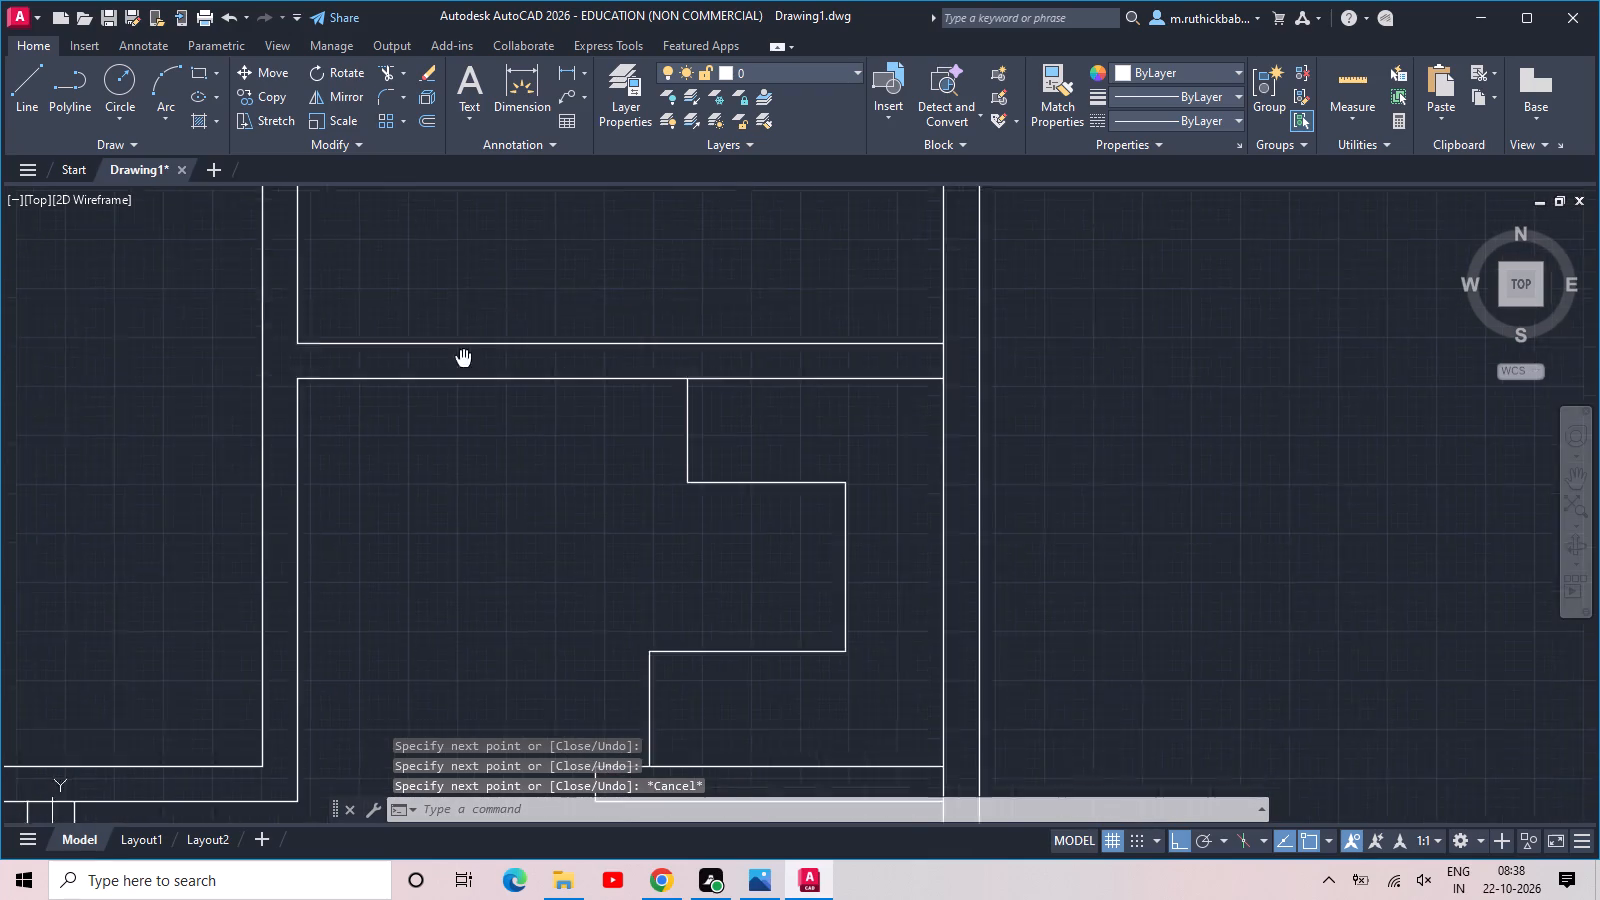
pyautogui.moveTo(470, 368); pyautogui.dragTo(482, 377, button='middle')
pyautogui.write('l')
pyautogui.press('space')
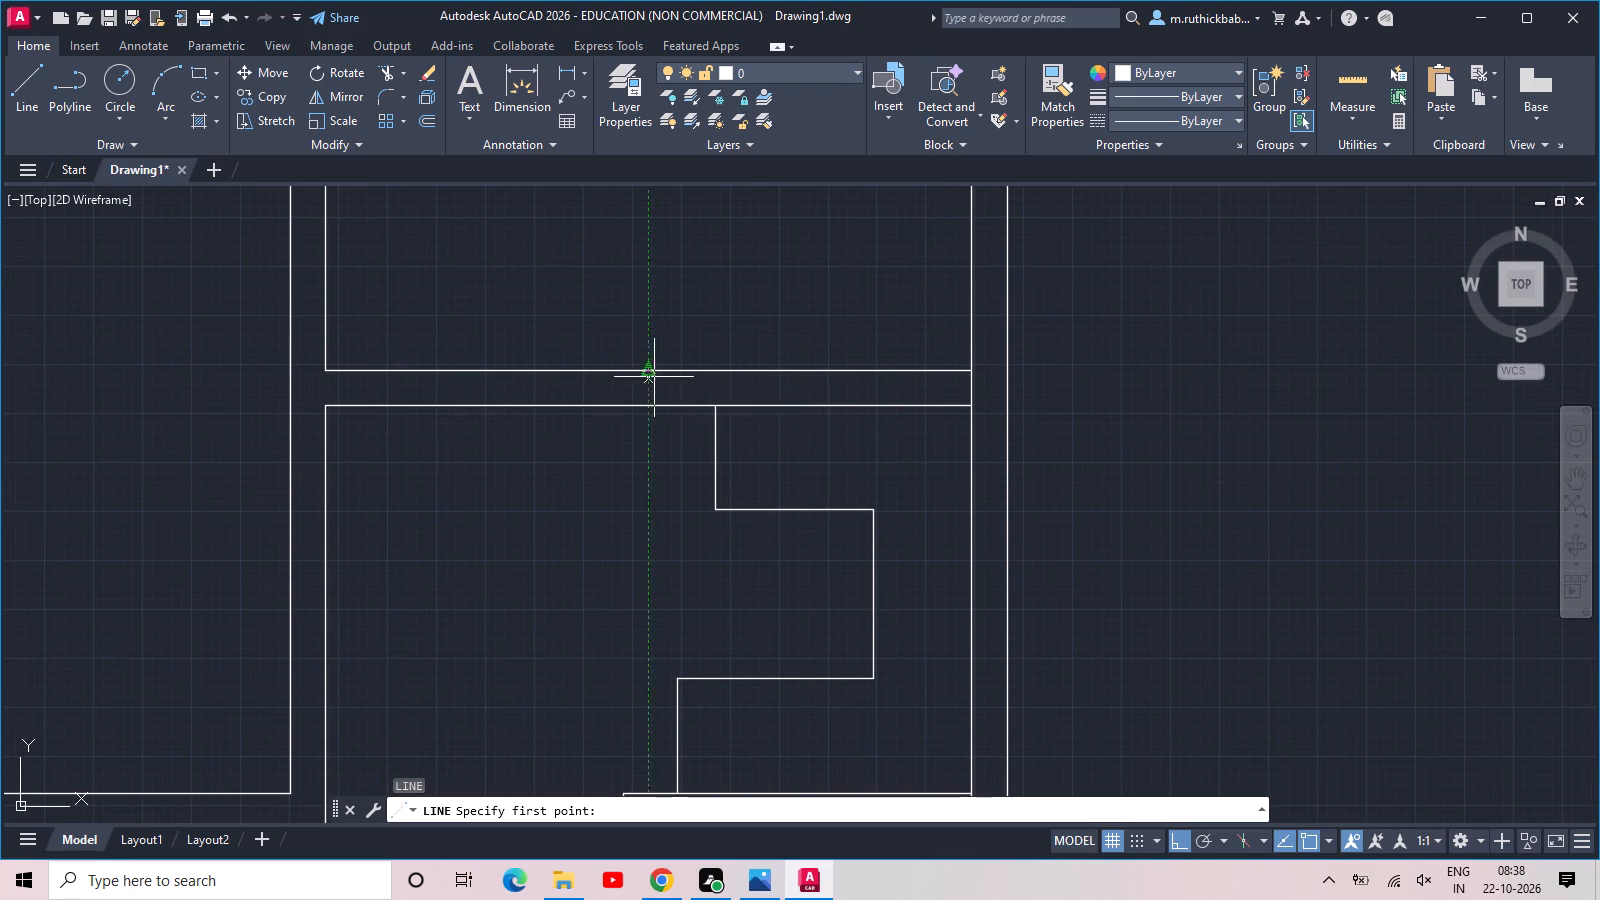
pyautogui.click(643, 372)
pyautogui.click(646, 401)
pyautogui.press('space')
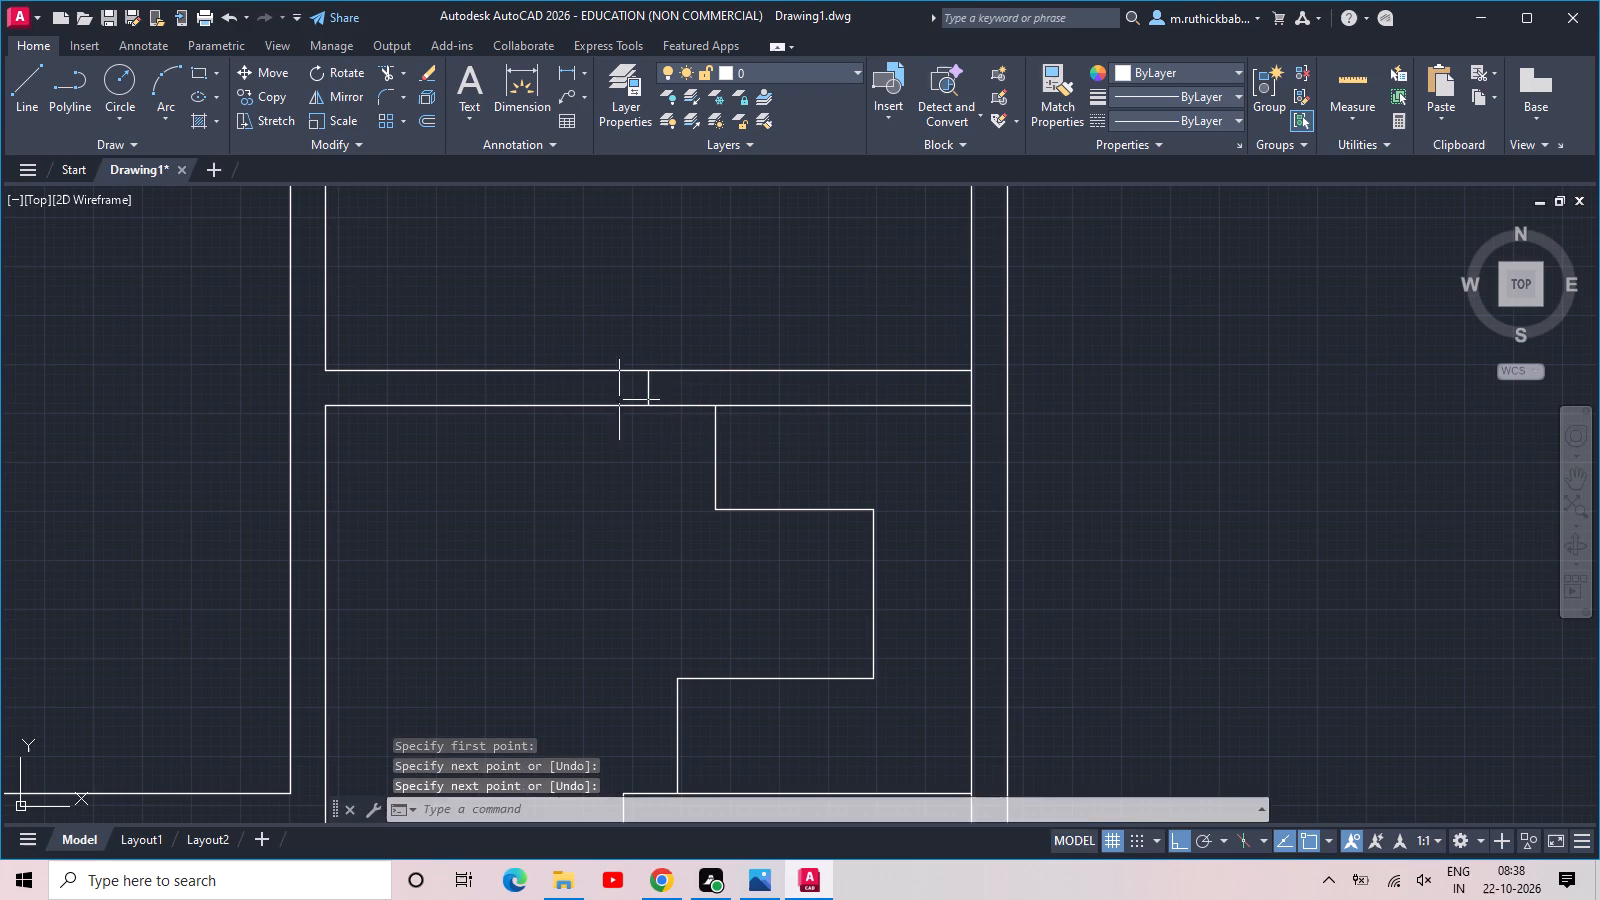
pyautogui.press('space')
pyautogui.click(492, 373)
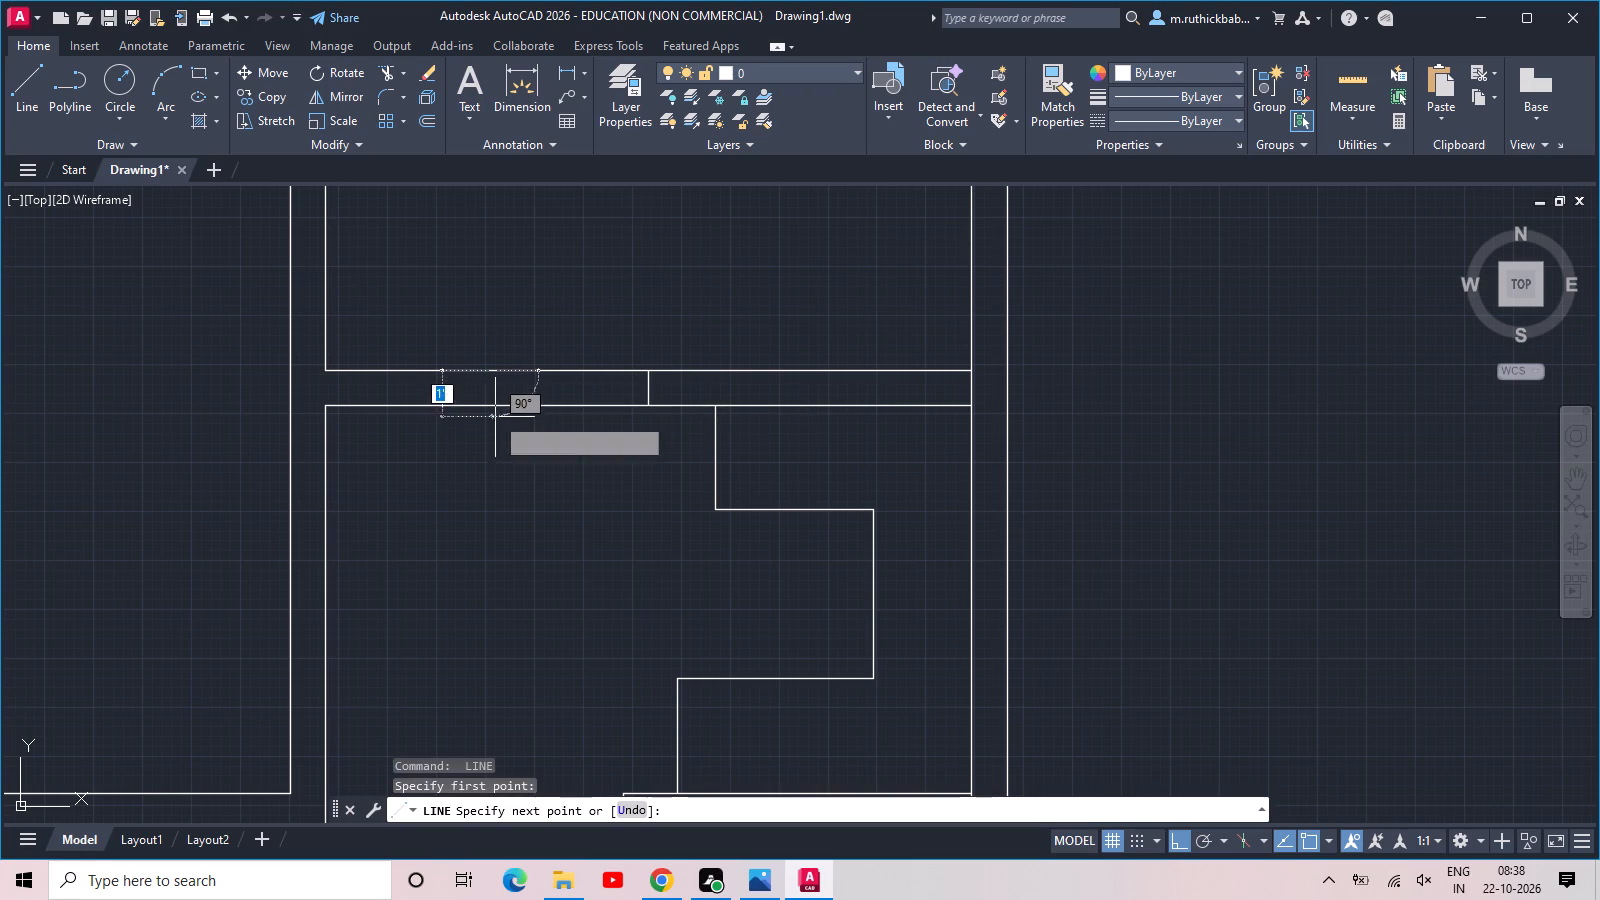
pyautogui.click(495, 409)
pyautogui.press('Escape')
pyautogui.press('Escape')
# Trim both lines of the upper horizontal wall between the two short cross lines, leaving an opening.
pyautogui.press('t')
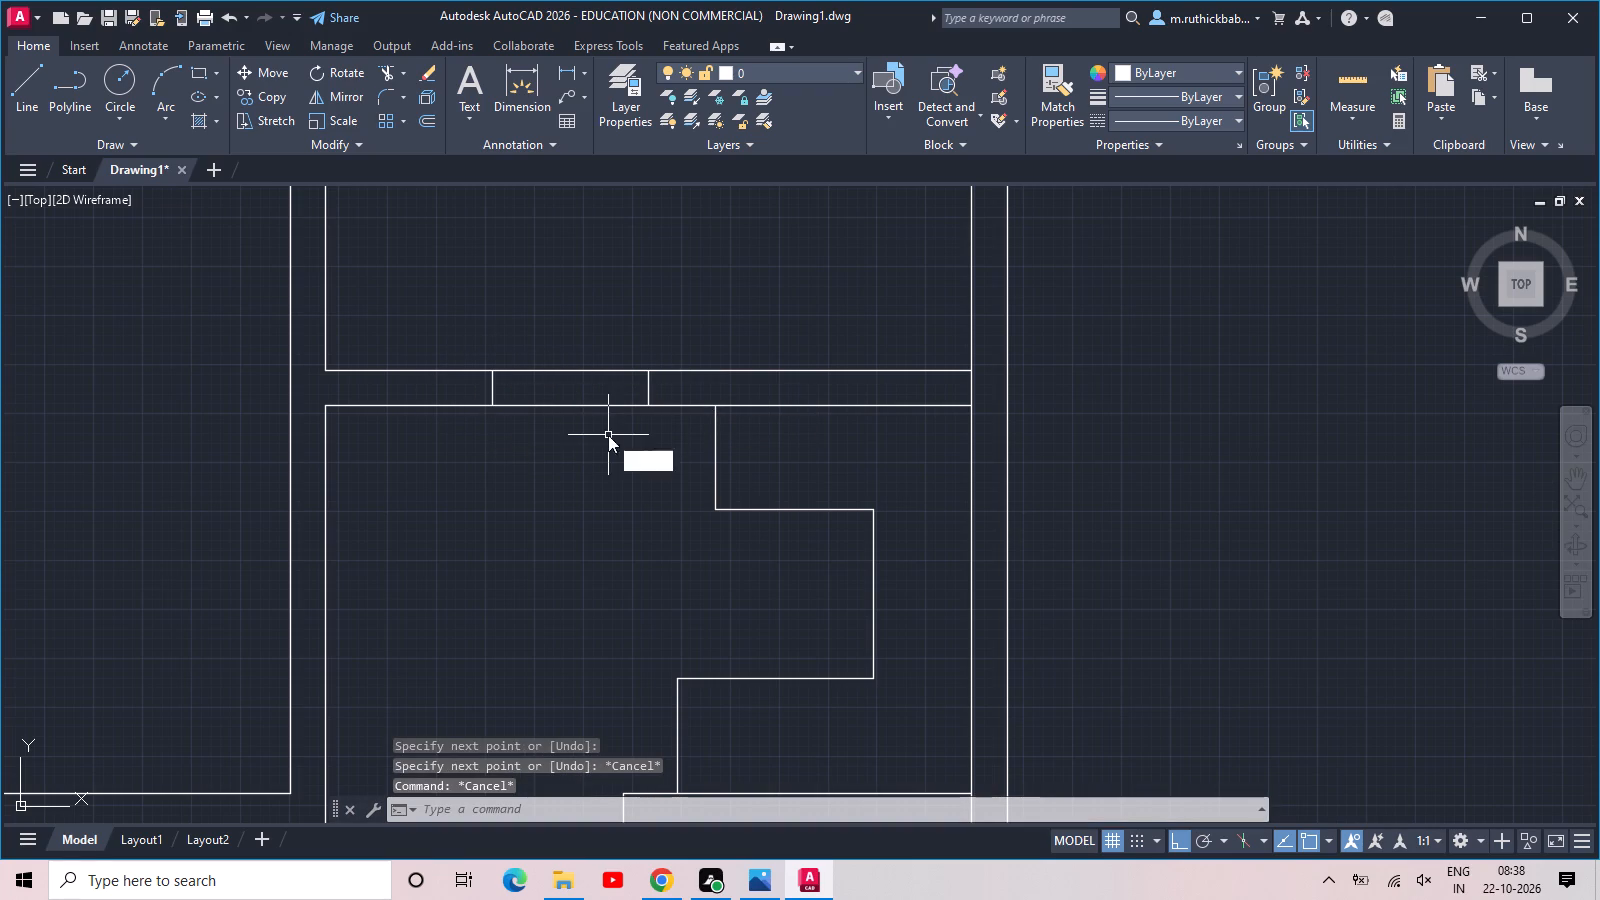
pyautogui.write('r')
pyautogui.press('space')
pyautogui.press('space')
pyautogui.click(611, 436)
pyautogui.click(596, 325)
pyautogui.press('Escape')
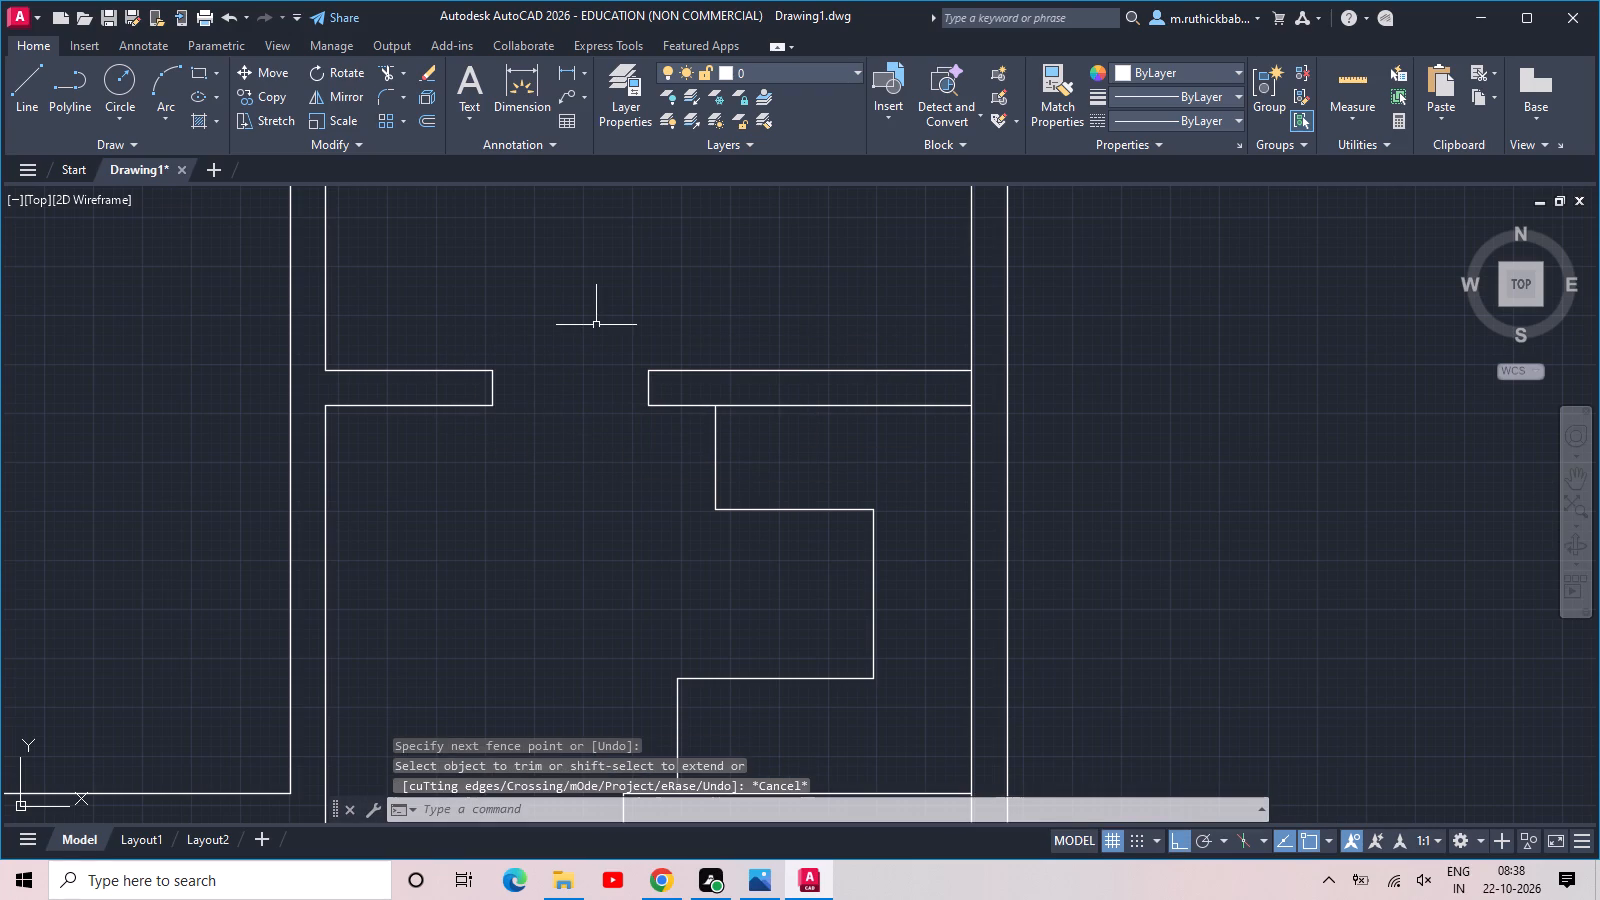
# Copy the two horizontal wall lines right of the upper opening into the second outline, aligned by the inner upper-right corners.
pyautogui.scroll(-1, 596, 325)
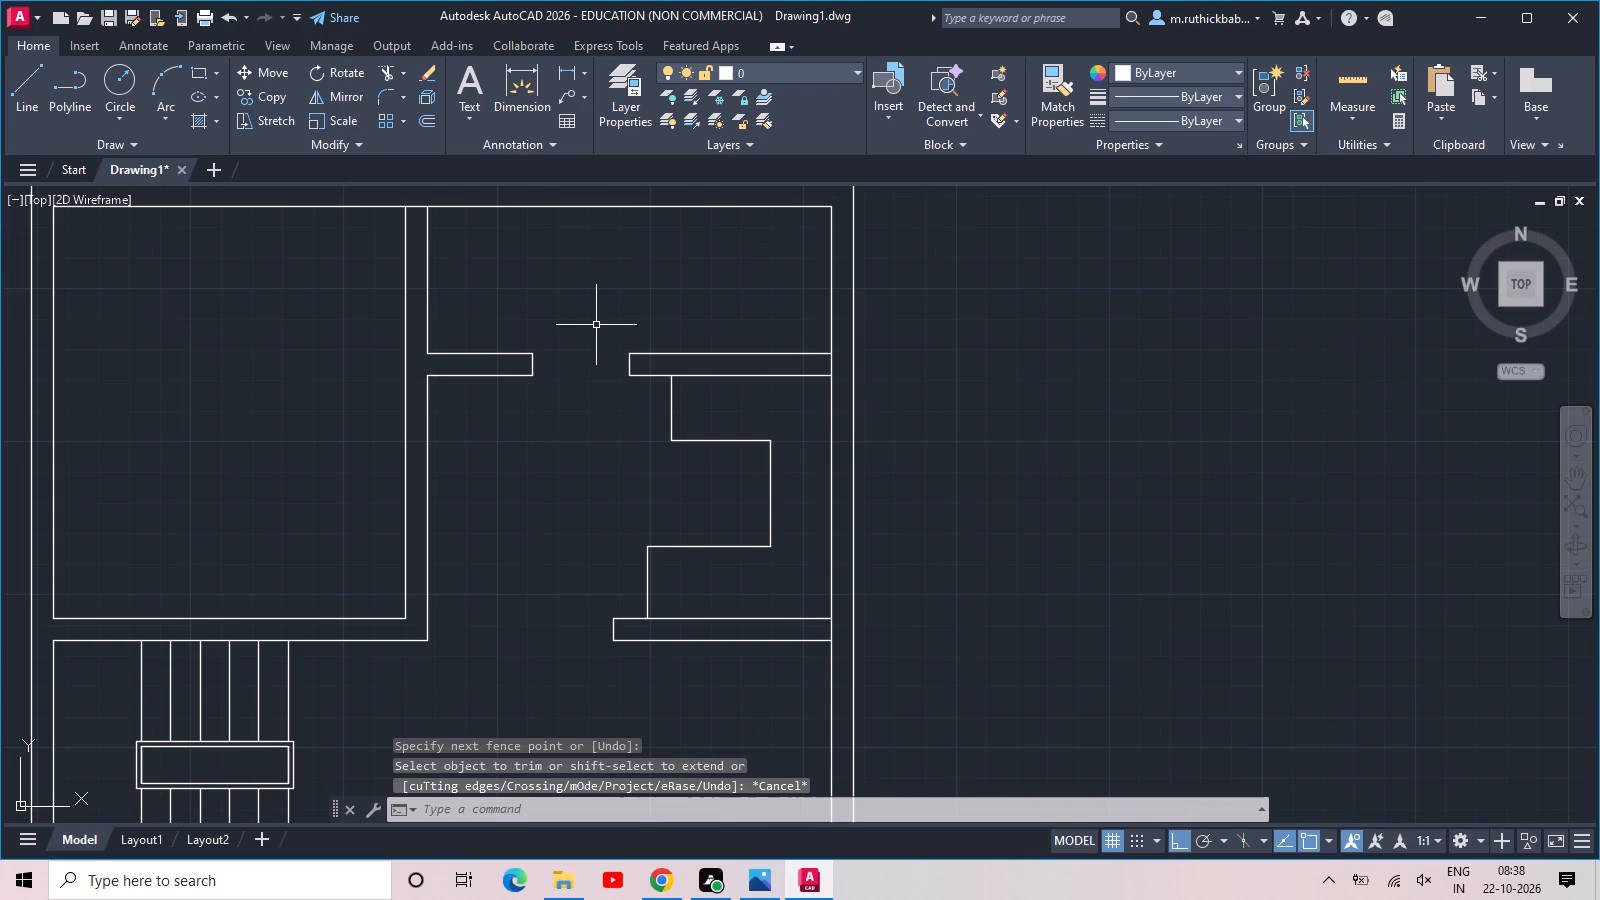
pyautogui.scroll(-2, 596, 325)
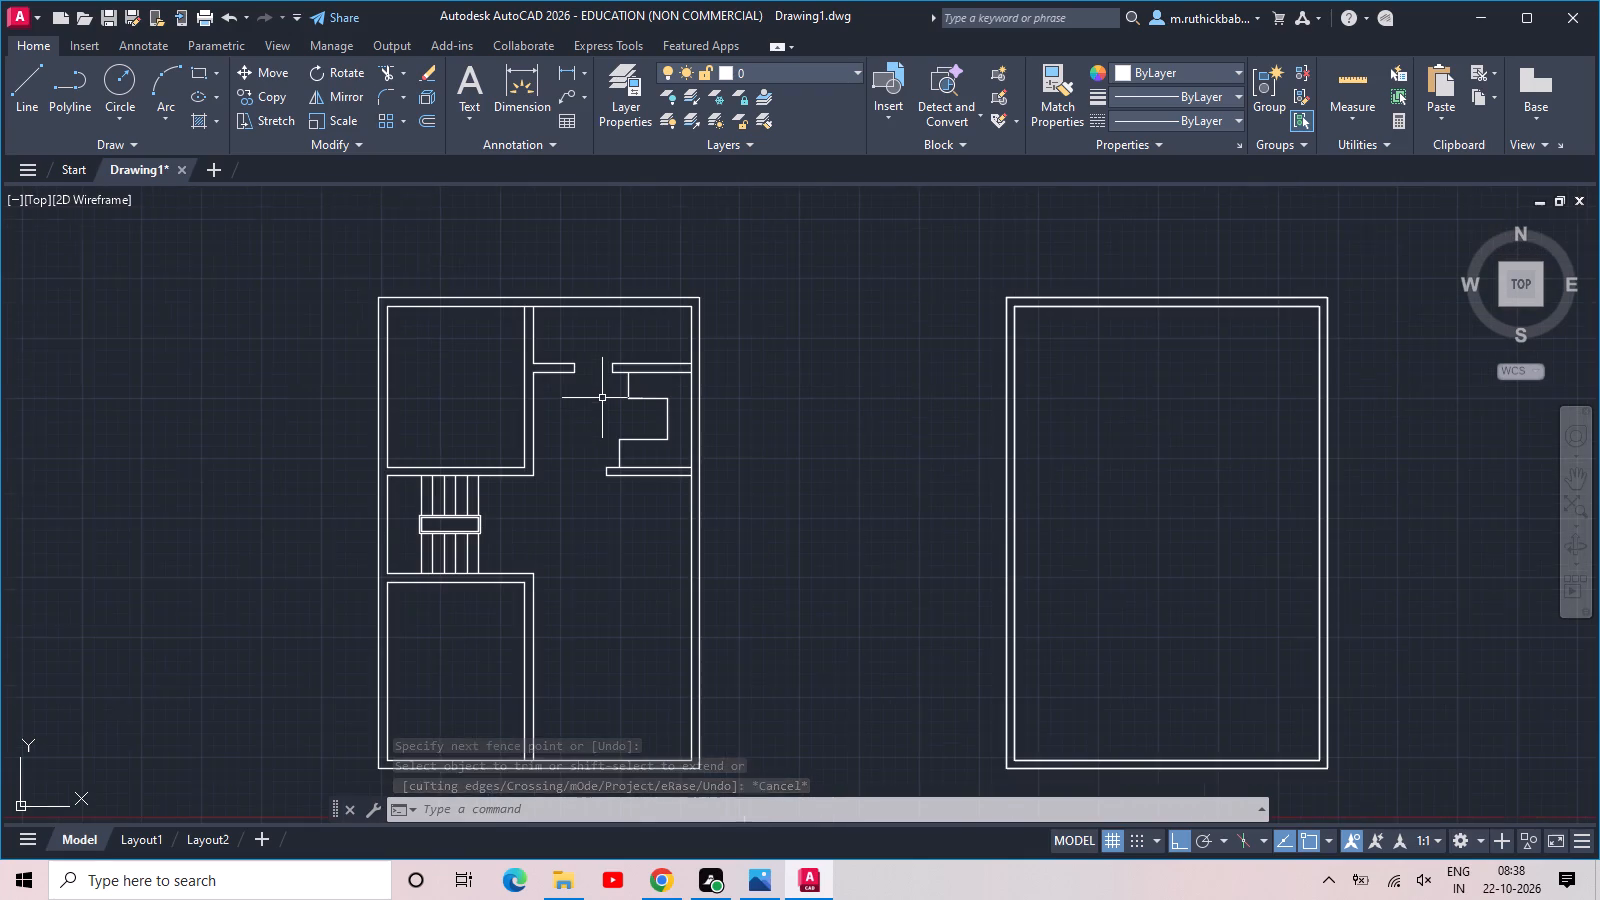
pyautogui.moveTo(598, 405); pyautogui.dragTo(578, 320, button='middle')
pyautogui.scroll(-1, 560, 374)
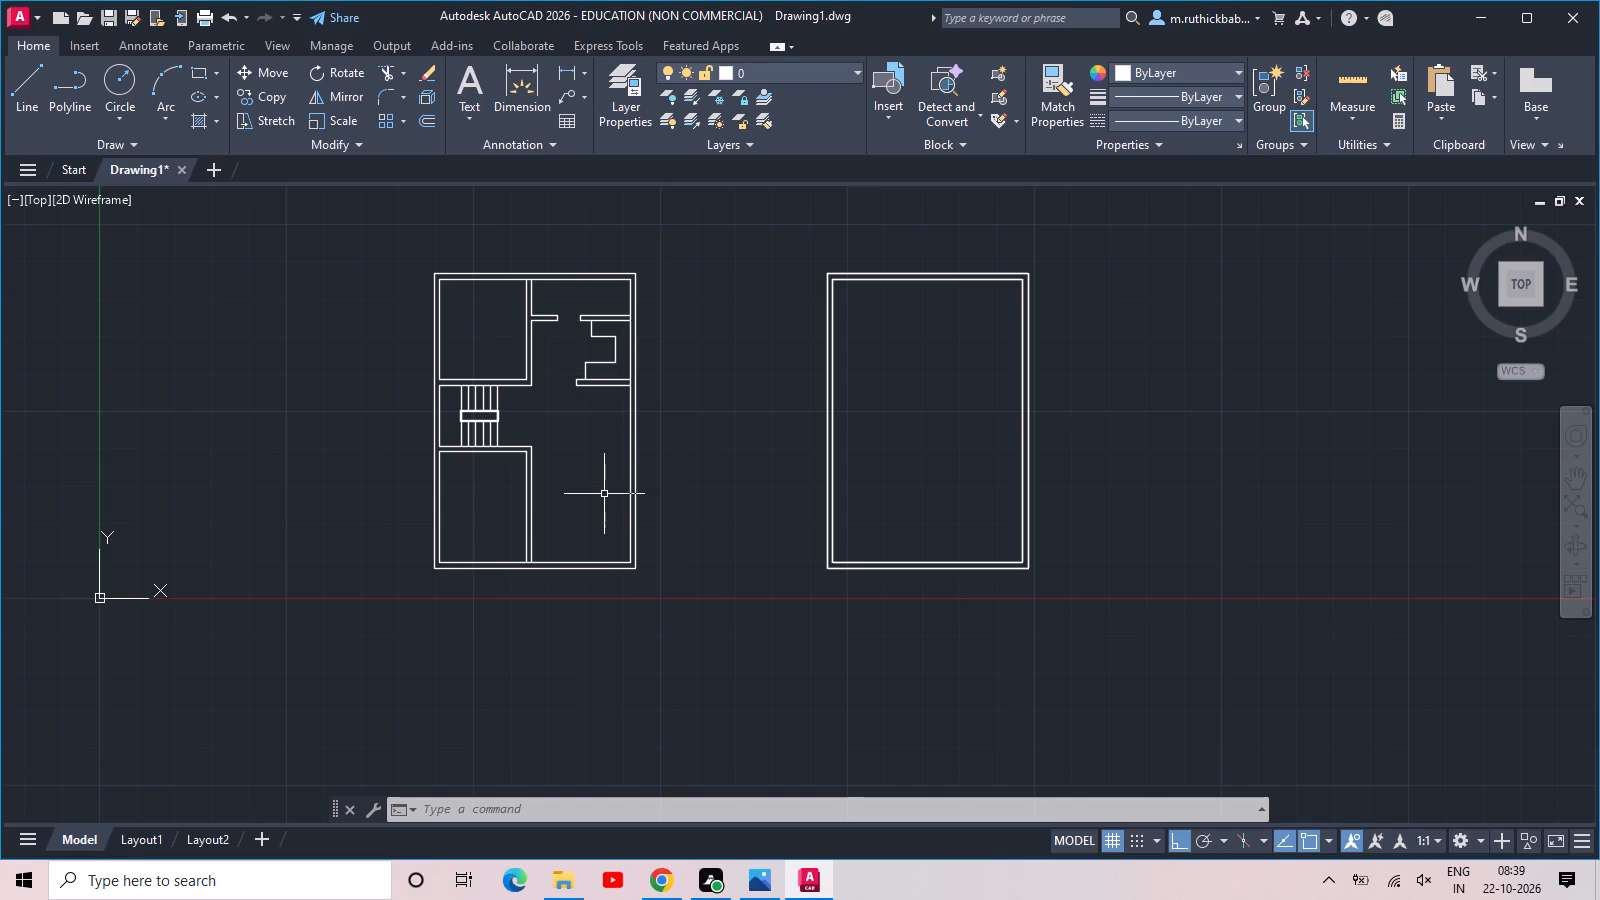
pyautogui.moveTo(929, 432); pyautogui.dragTo(778, 453, button='middle')
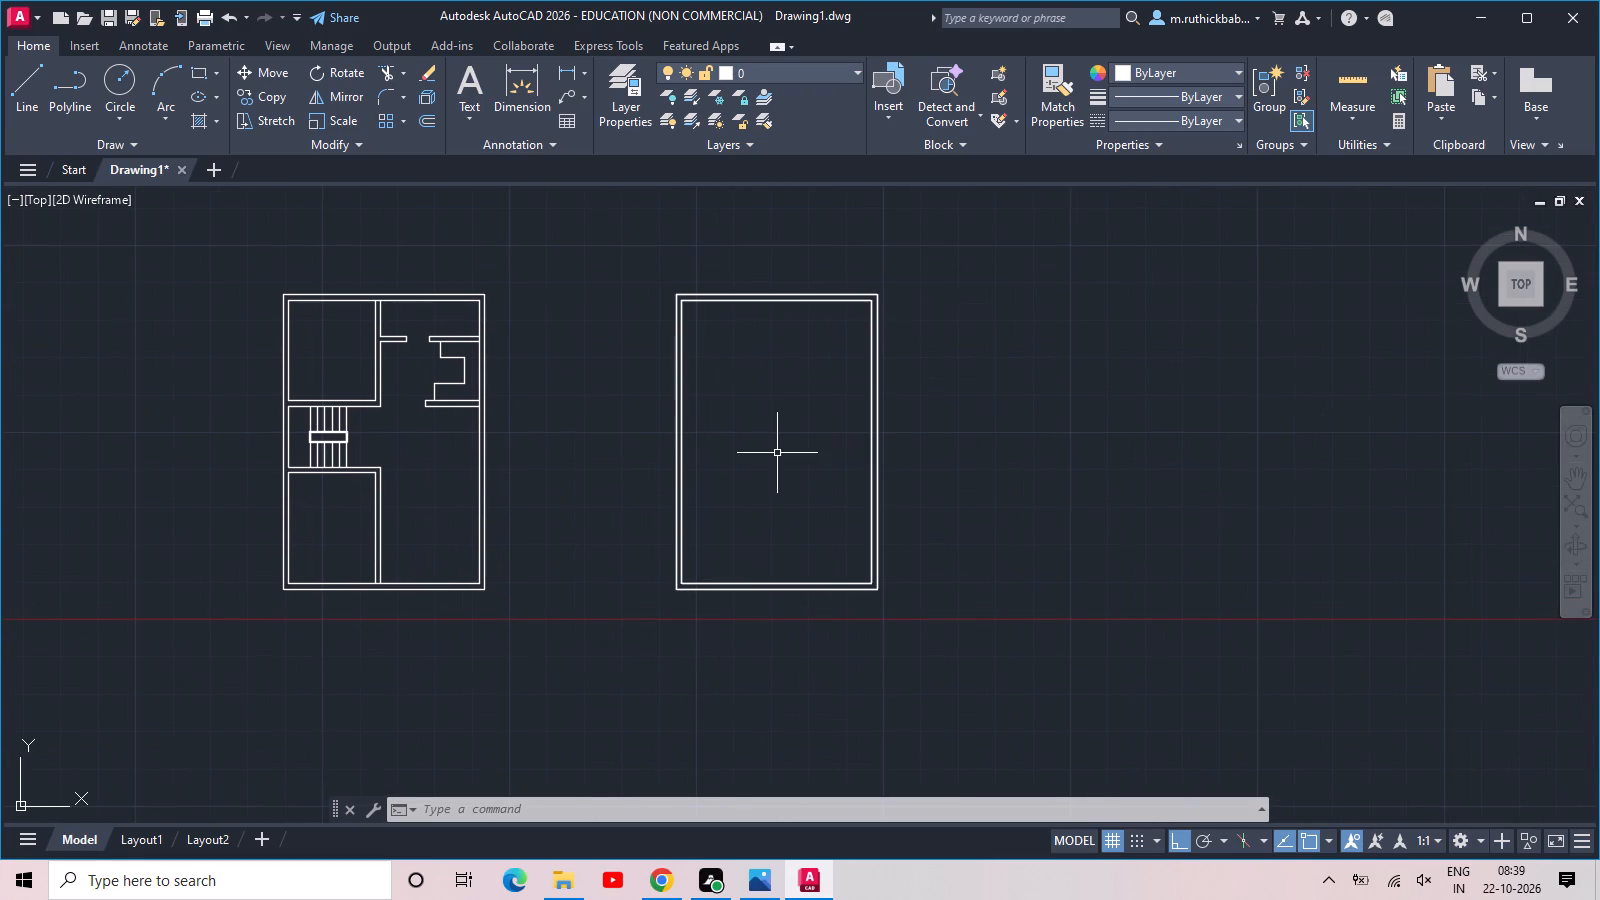
pyautogui.scroll(1, 510, 311)
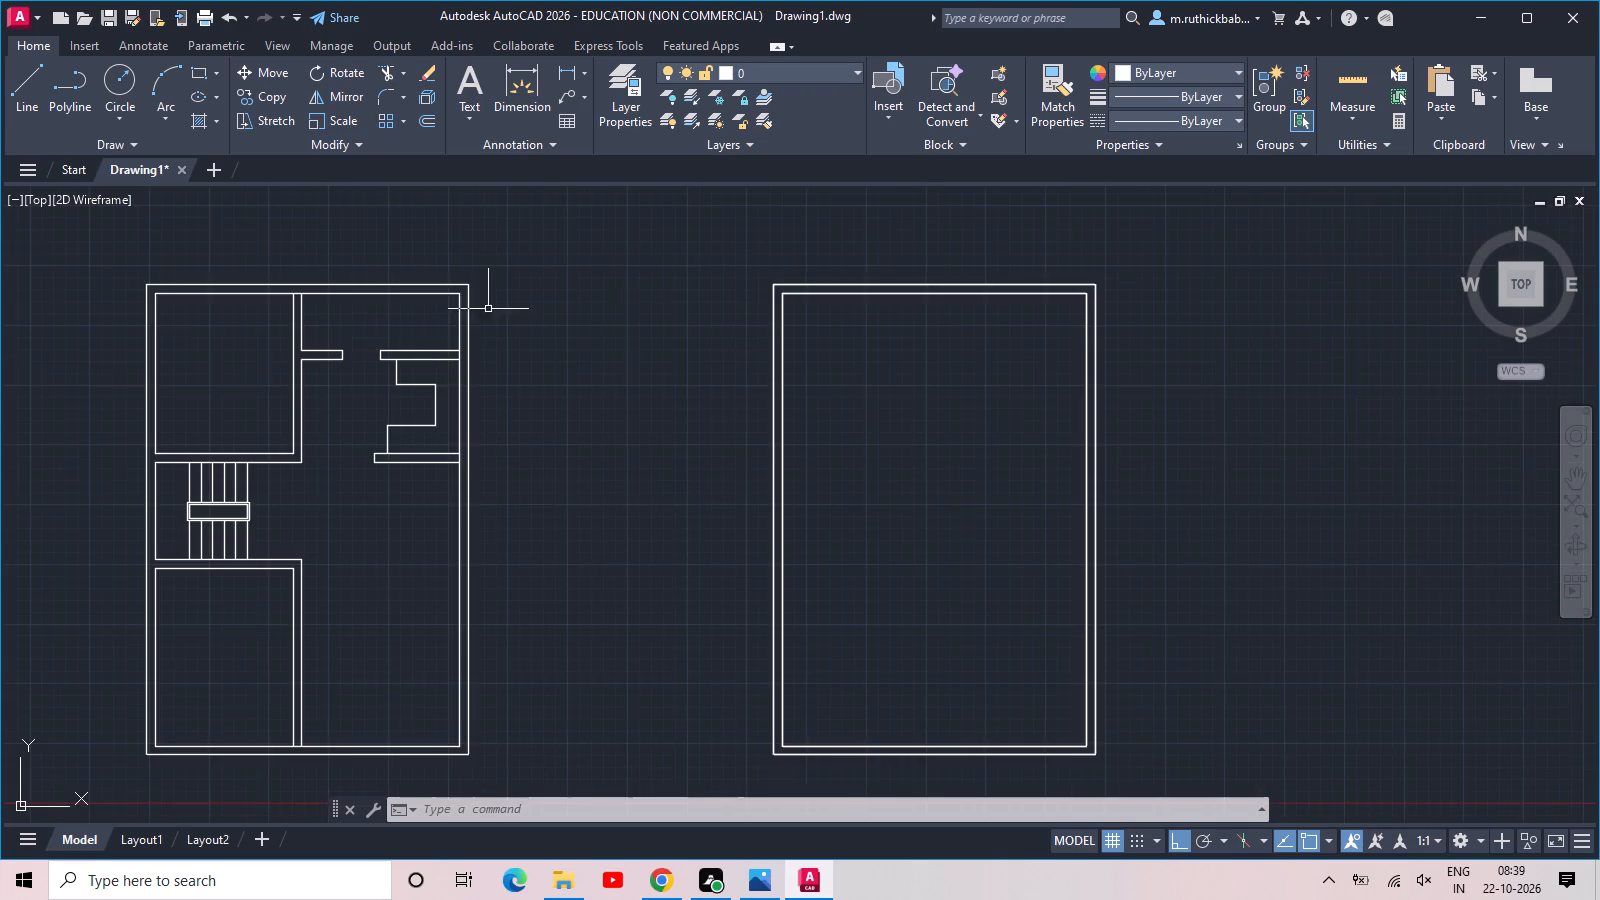
pyautogui.scroll(3, 446, 318)
pyautogui.moveTo(465, 431); pyautogui.dragTo(458, 404)
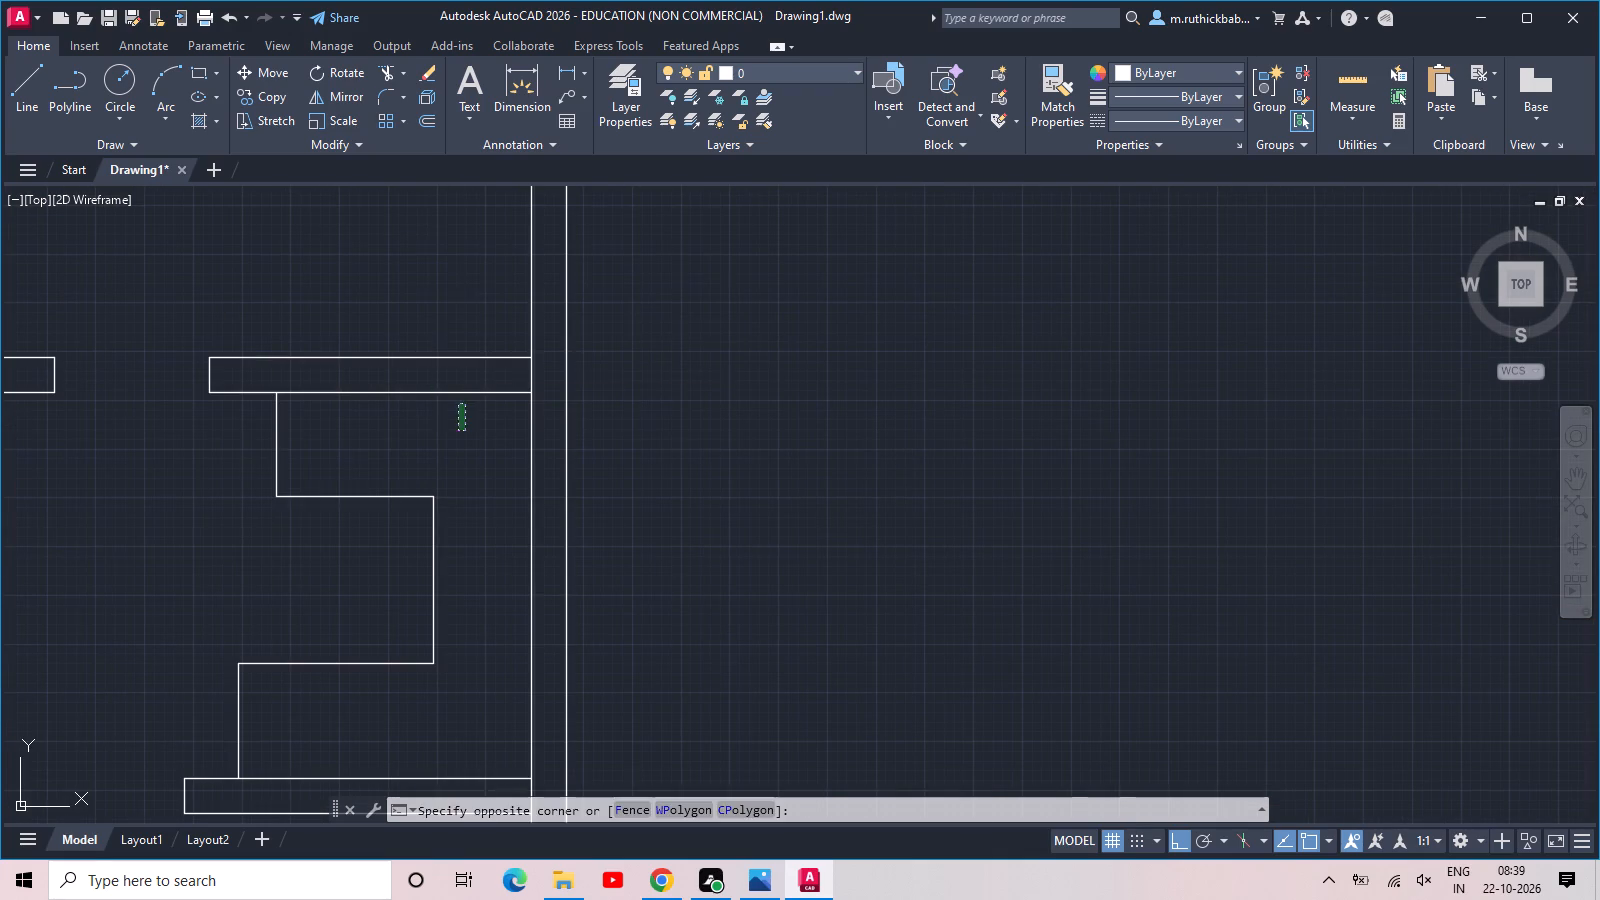
pyautogui.click(430, 237)
pyautogui.scroll(-2, 393, 256)
pyautogui.write('co')
pyautogui.press('space')
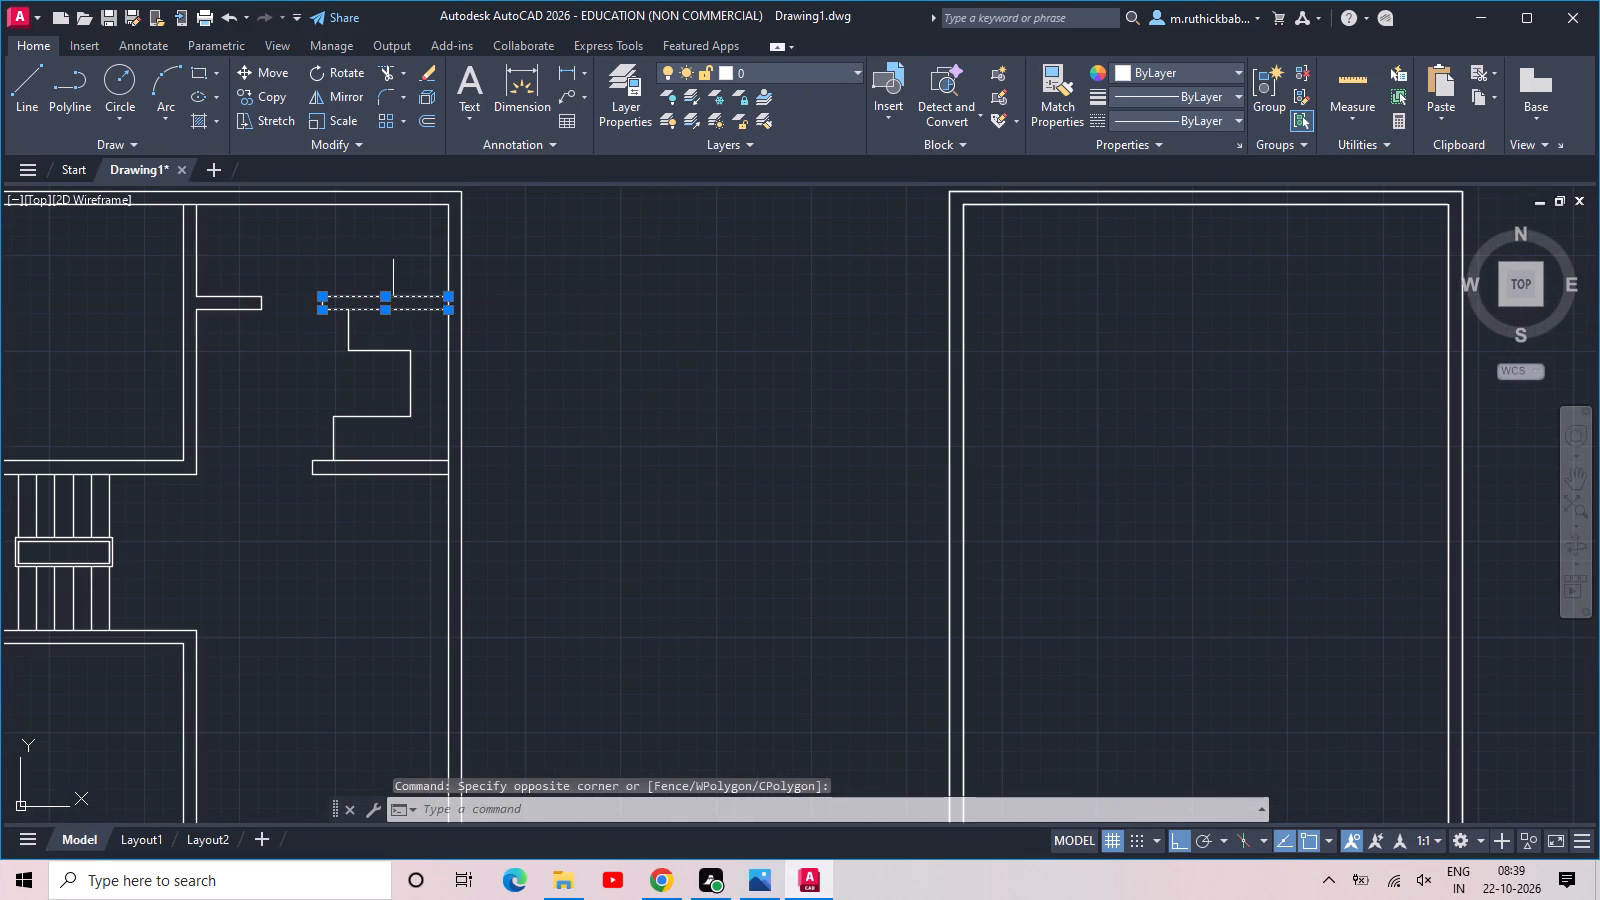
pyautogui.click(444, 207)
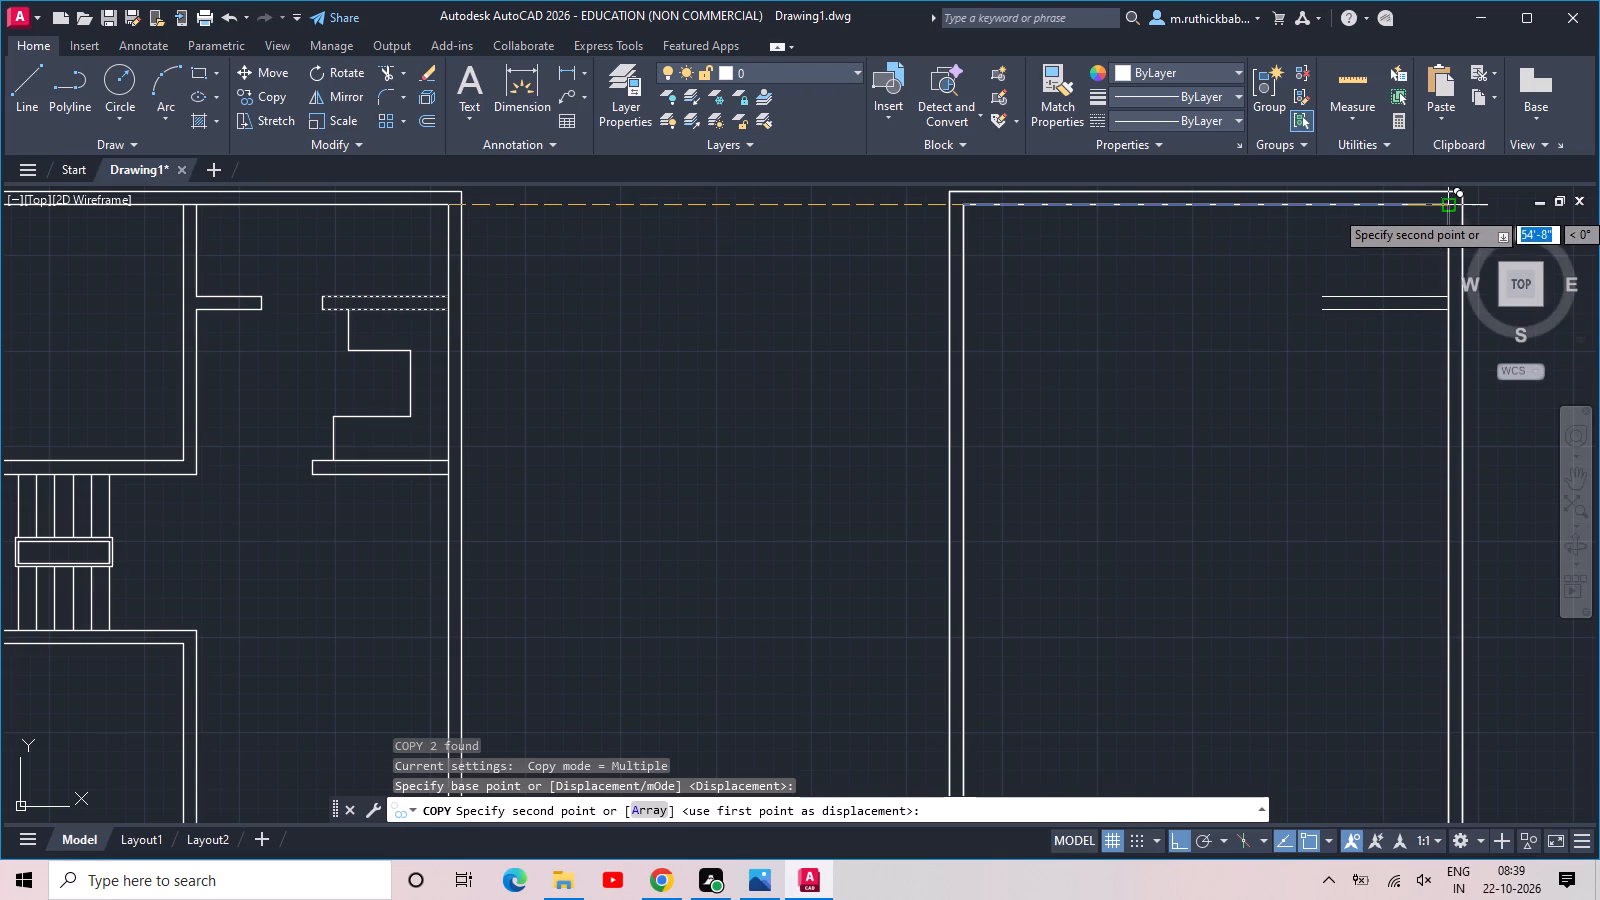
pyautogui.click(1445, 208)
pyautogui.press('Escape')
# Copy the upper vertical wall's two lines into the second outline, aligned by the inner upper-right corners.
pyautogui.scroll(-1, 1112, 246)
pyautogui.scroll(2, 539, 229)
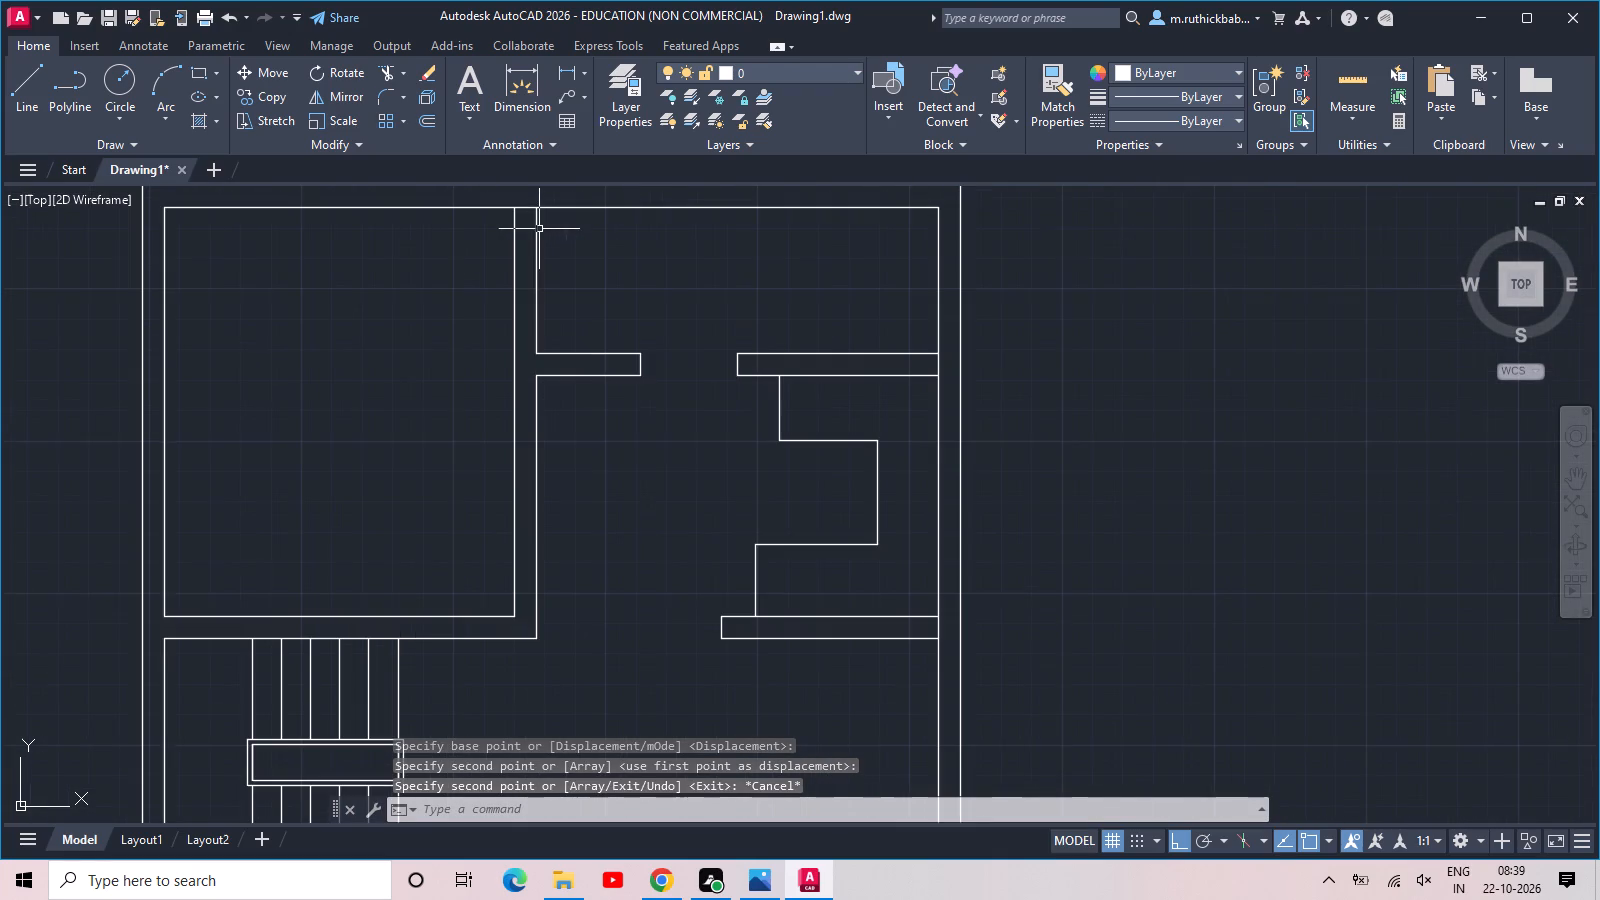
pyautogui.click(563, 244)
pyautogui.click(507, 235)
pyautogui.press('c')
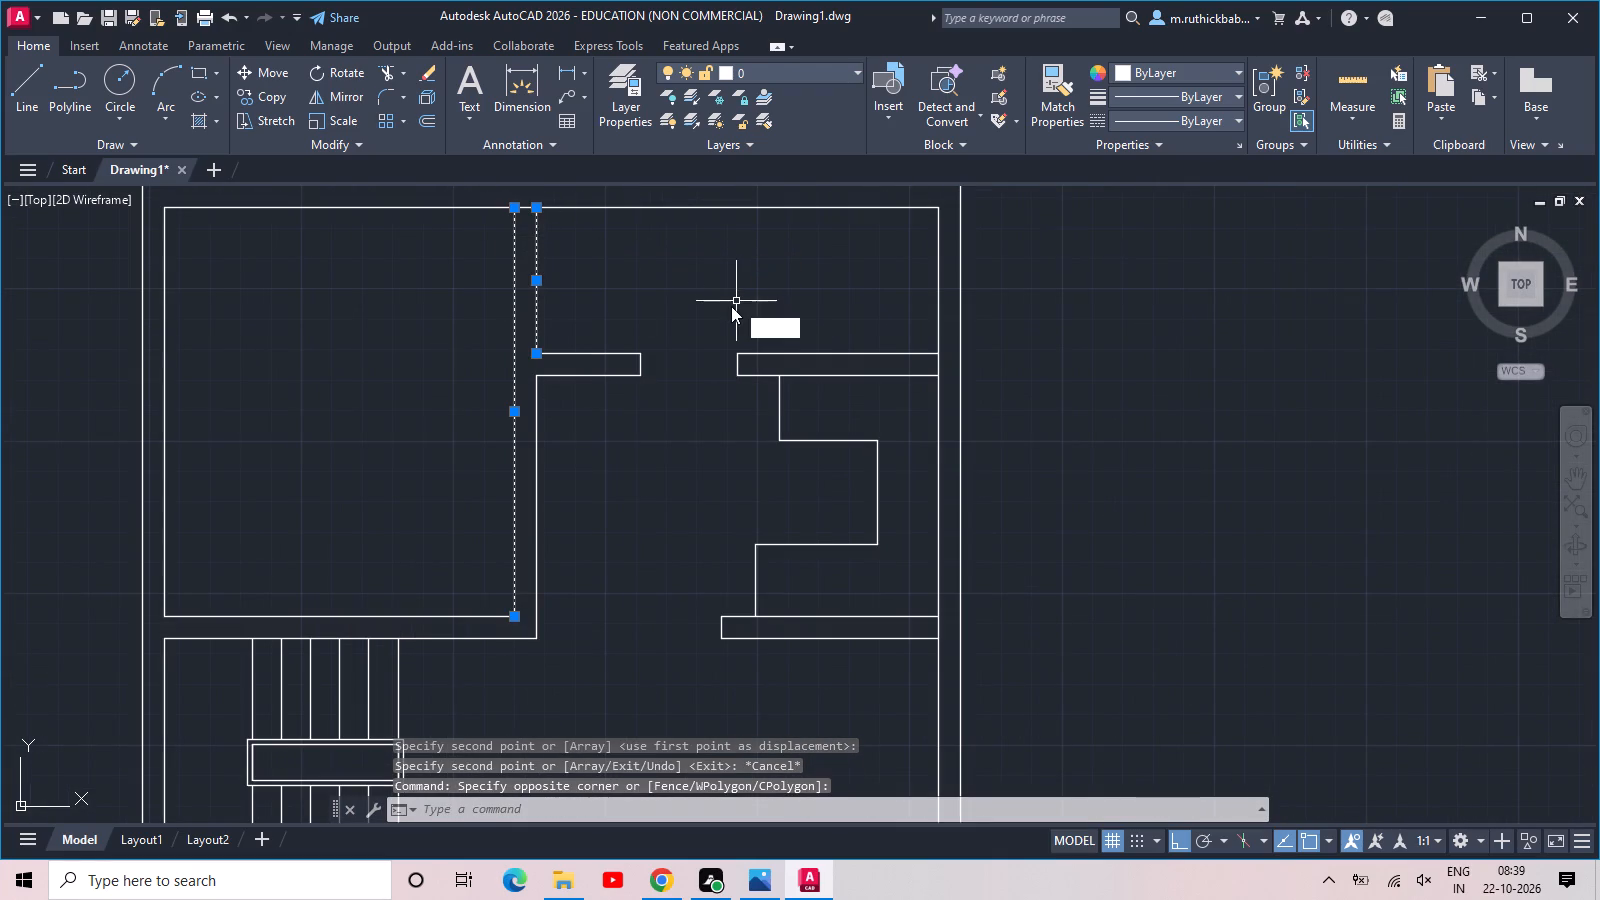
pyautogui.write('o')
pyautogui.press('space')
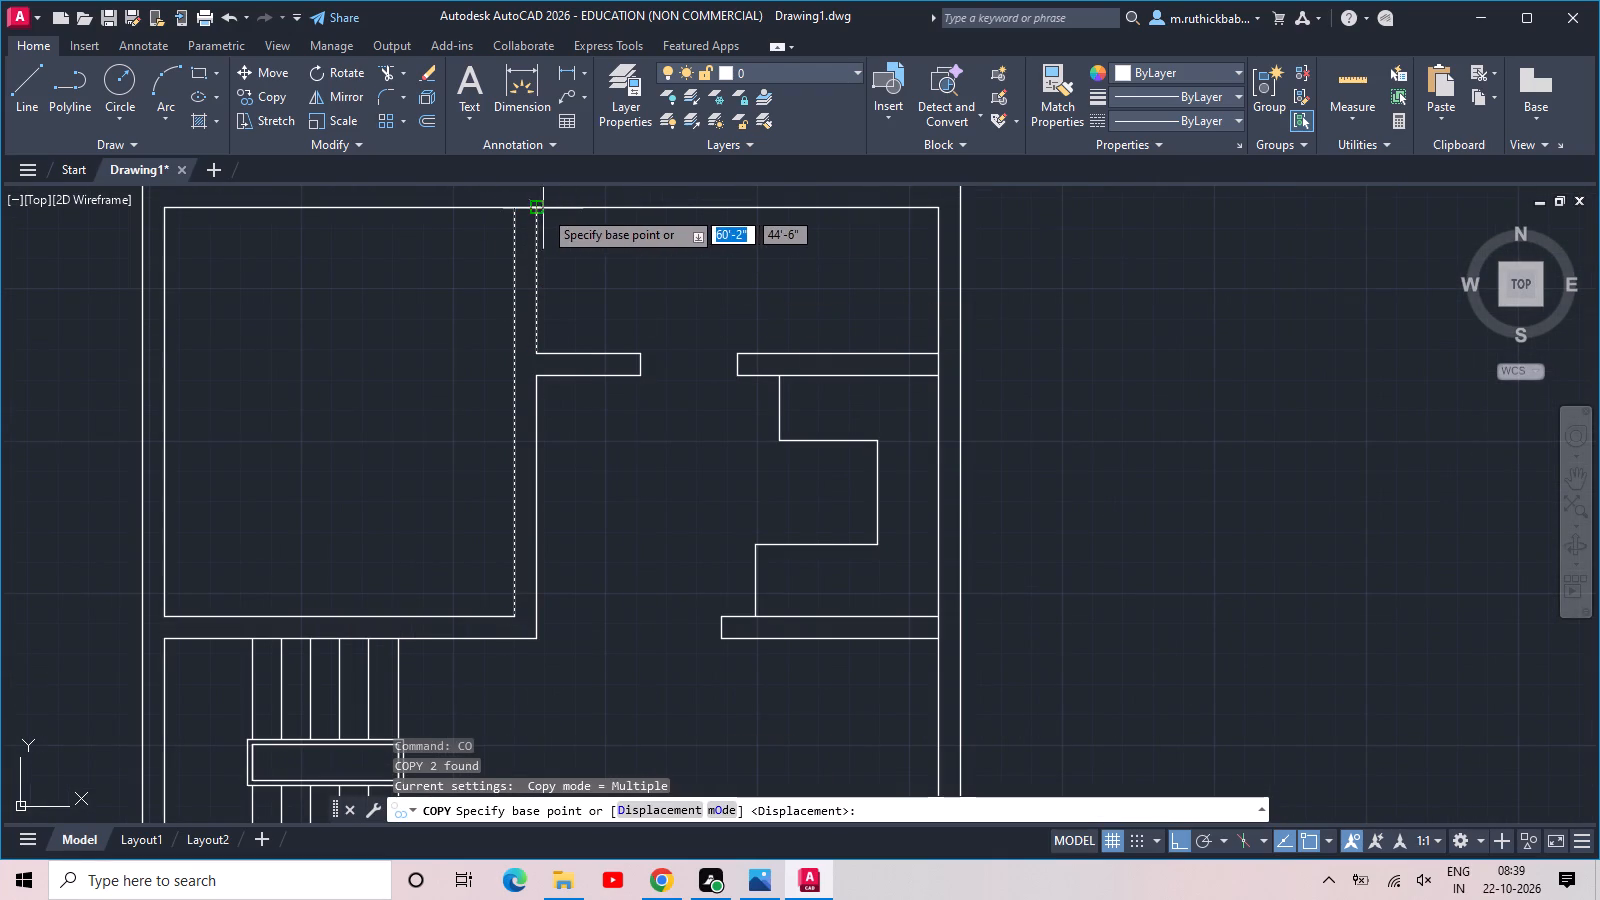
pyautogui.moveTo(543, 209); pyautogui.dragTo(602, 265, button='middle')
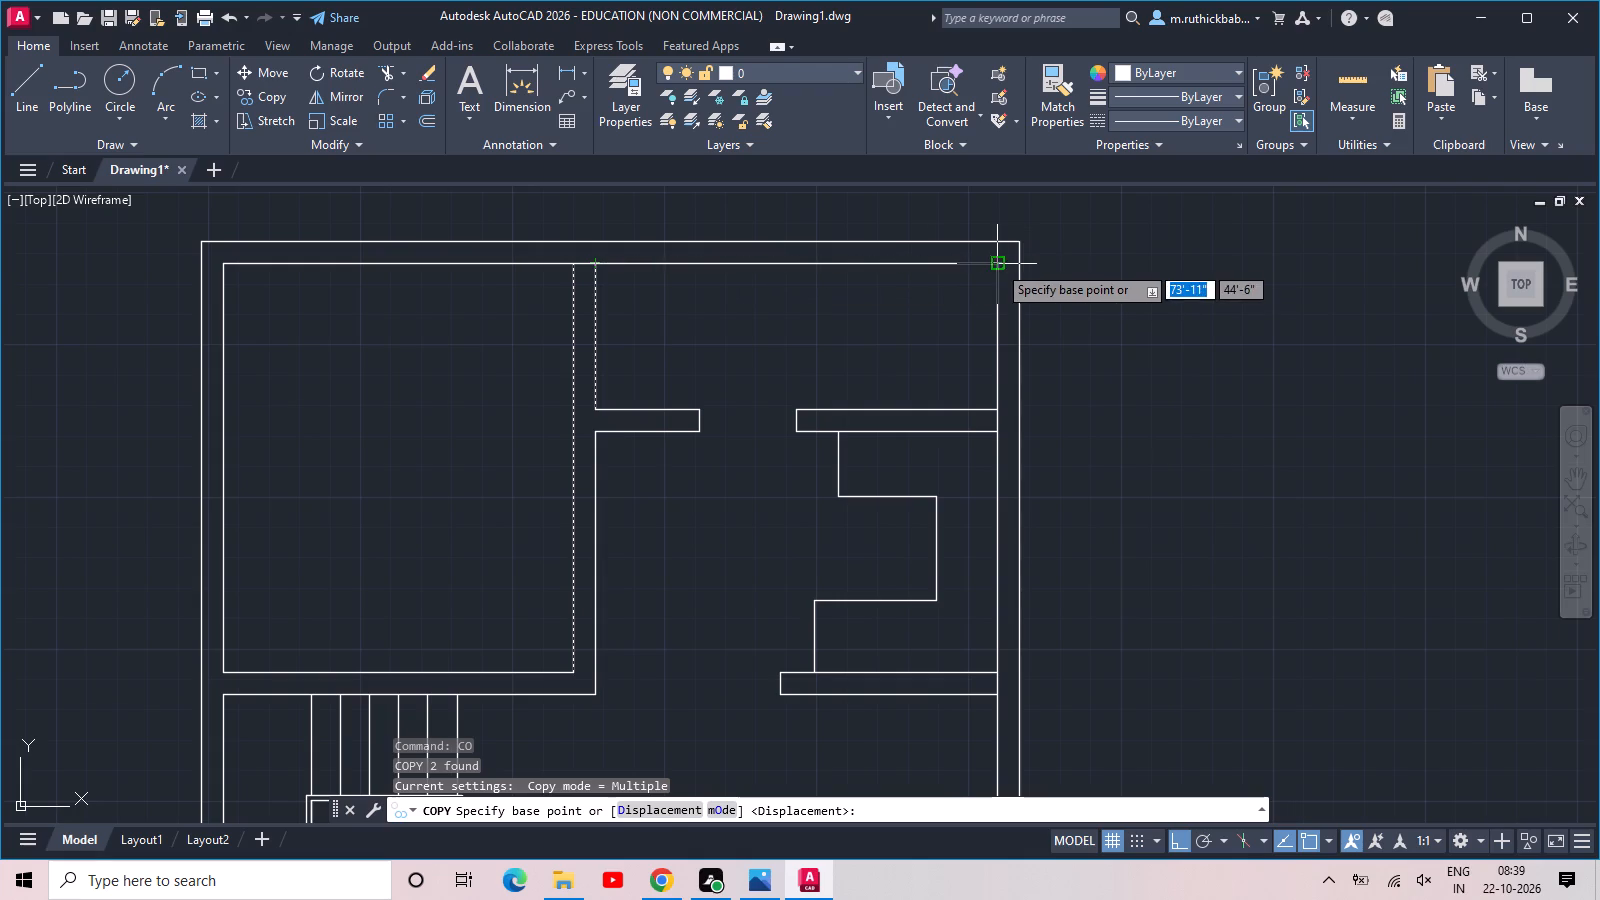
pyautogui.click(997, 264)
pyautogui.scroll(-2, 1150, 254)
pyautogui.moveTo(1089, 323); pyautogui.dragTo(546, 355, button='middle')
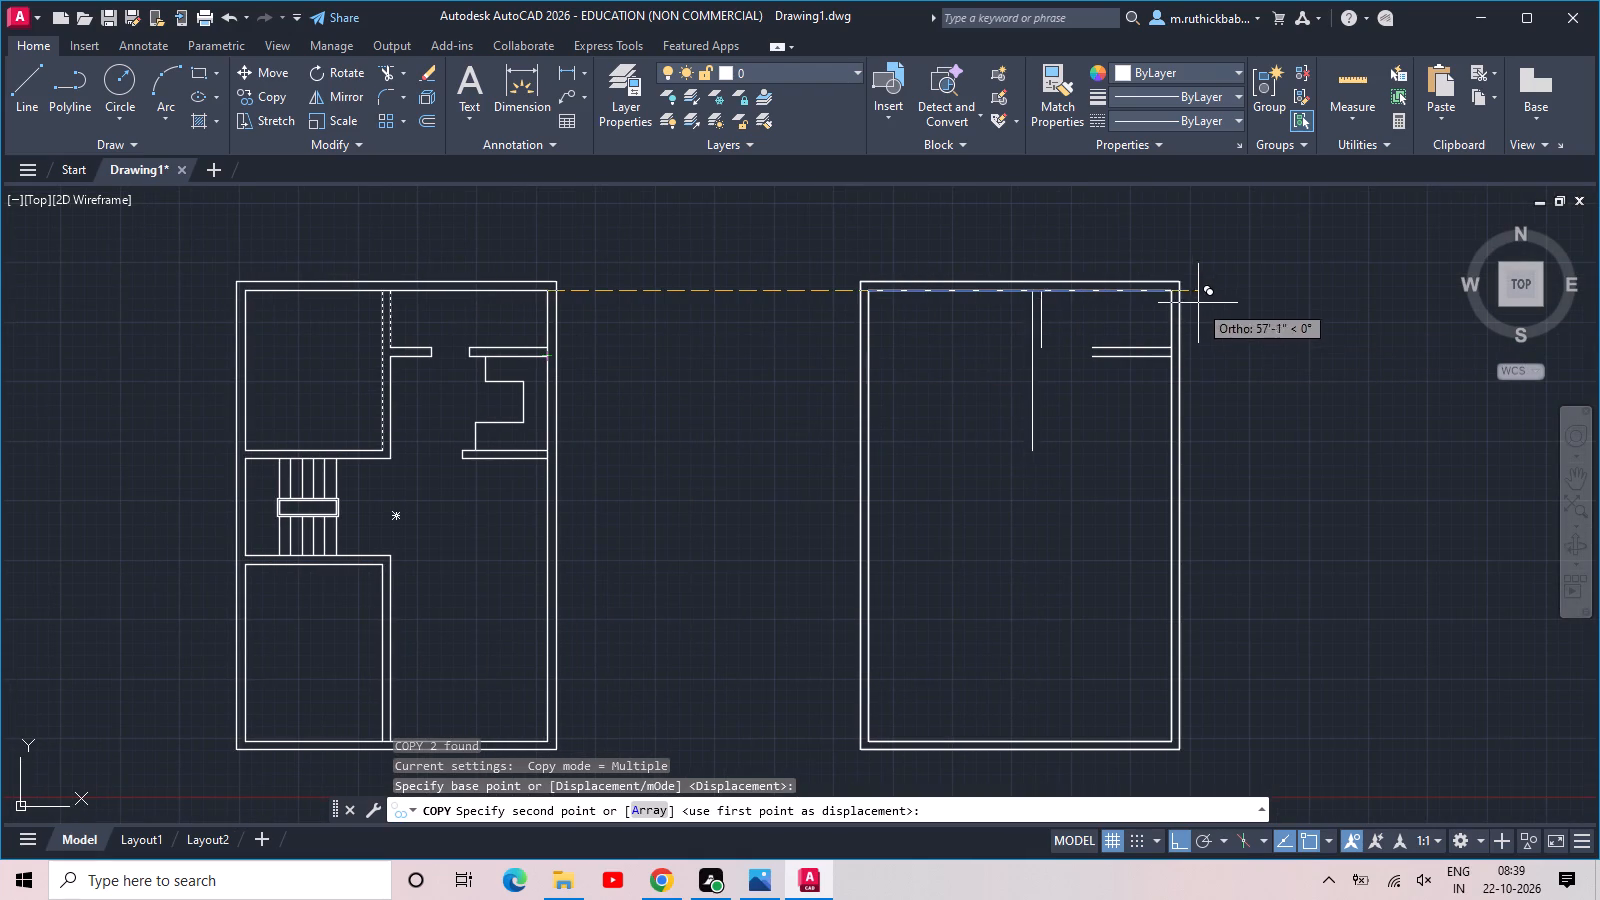
pyautogui.click(1173, 295)
pyautogui.press('Escape')
# Extend the second outline's two horizontal wall lines leftward to meet the copied vertical wall lines.
pyautogui.scroll(2, 1020, 335)
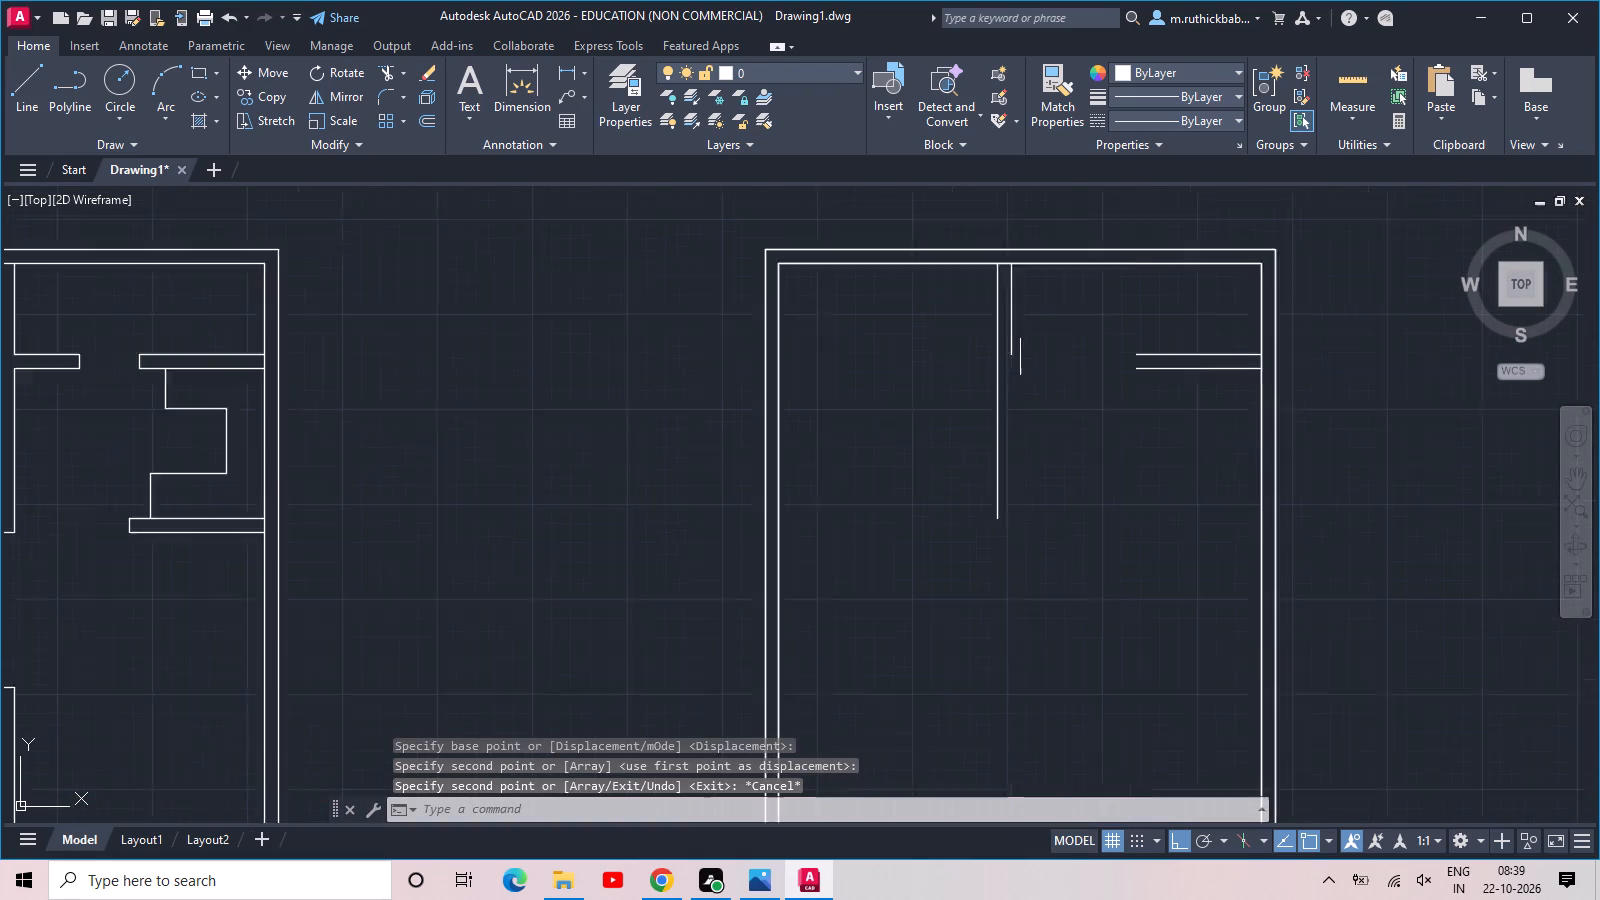
pyautogui.press('w')
pyautogui.press('Escape')
pyautogui.write('ex')
pyautogui.press('space')
pyautogui.press('space')
pyautogui.click(1282, 424)
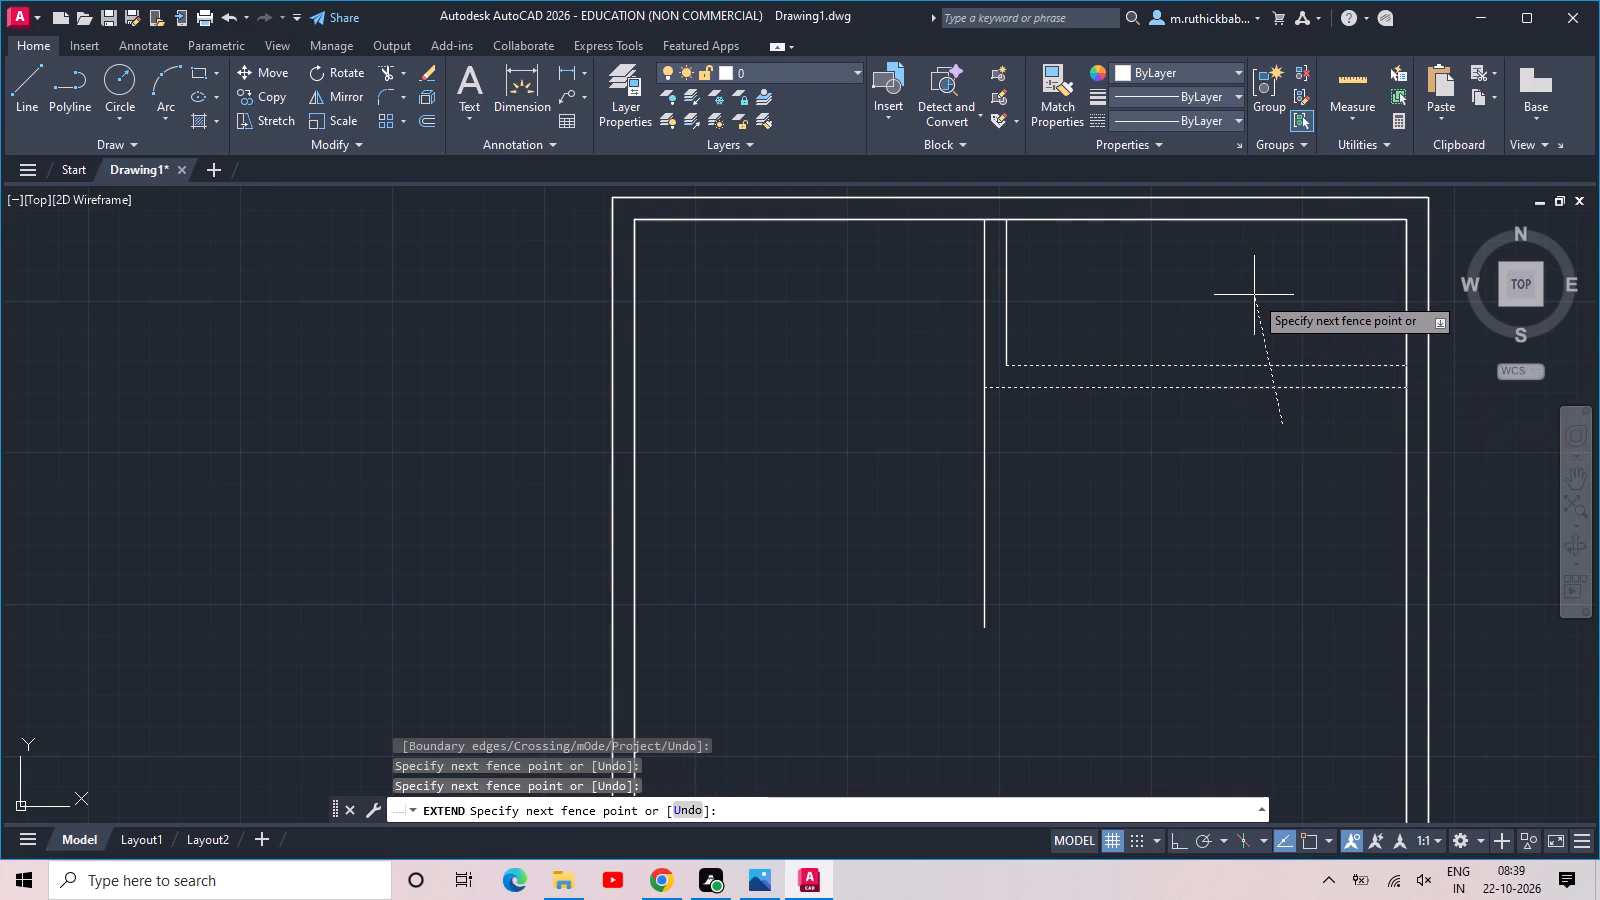
pyautogui.click(1255, 296)
pyautogui.press('Escape')
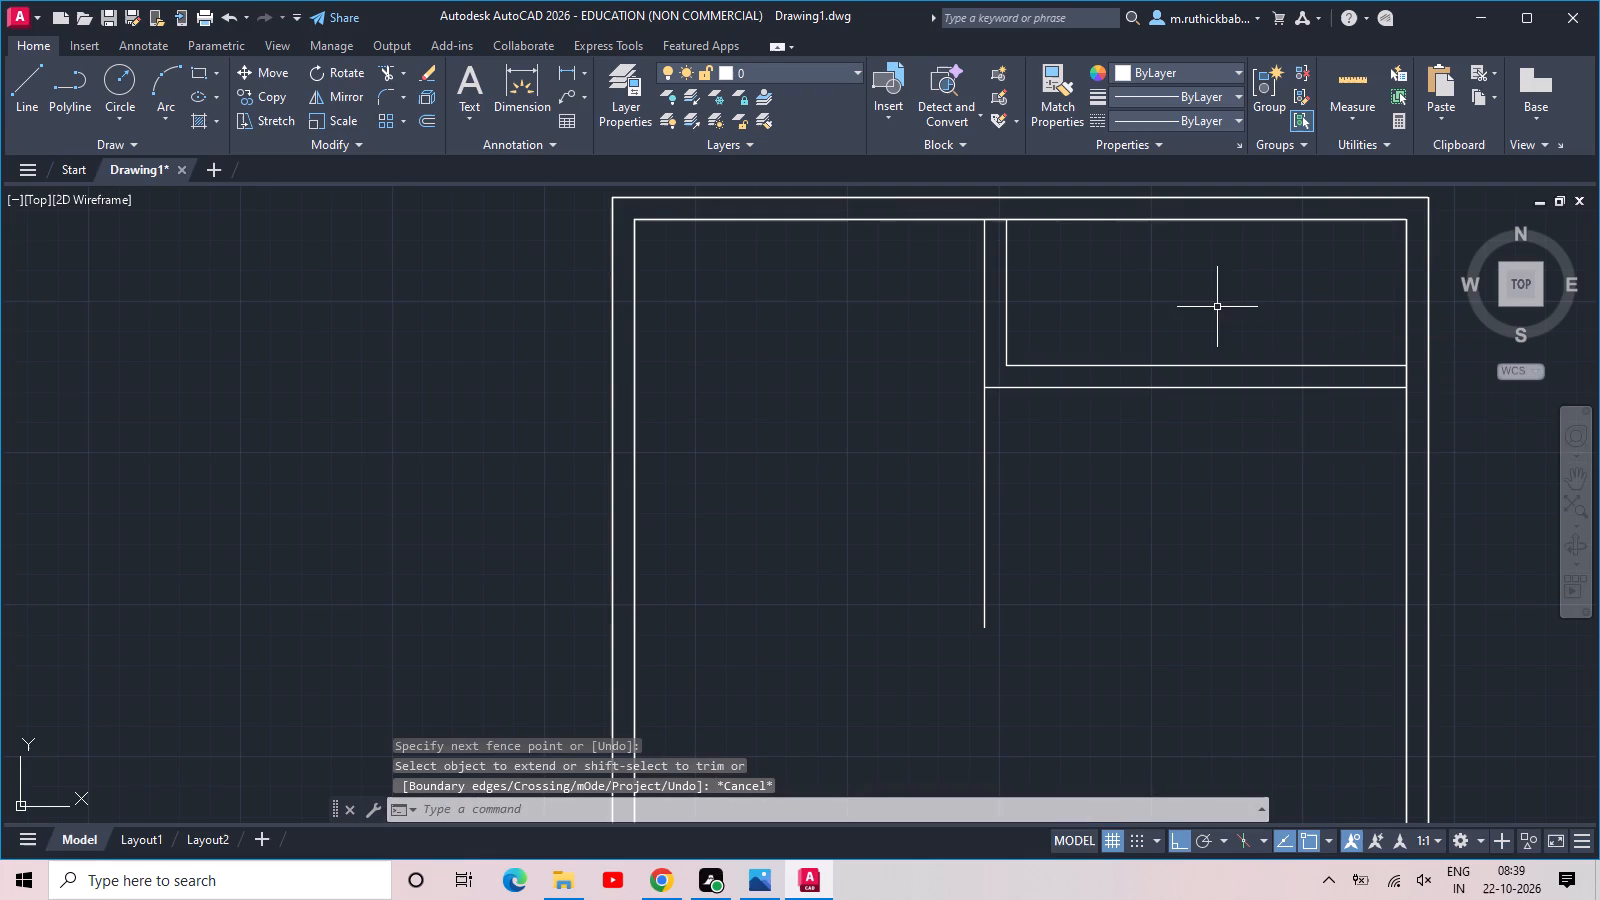
# Extend the upper-right room's vertical wall line up and its horizontal wall line right to the second plan's outer outline.
pyautogui.moveTo(1217, 307); pyautogui.dragTo(1112, 336, button='middle')
pyautogui.press('space')
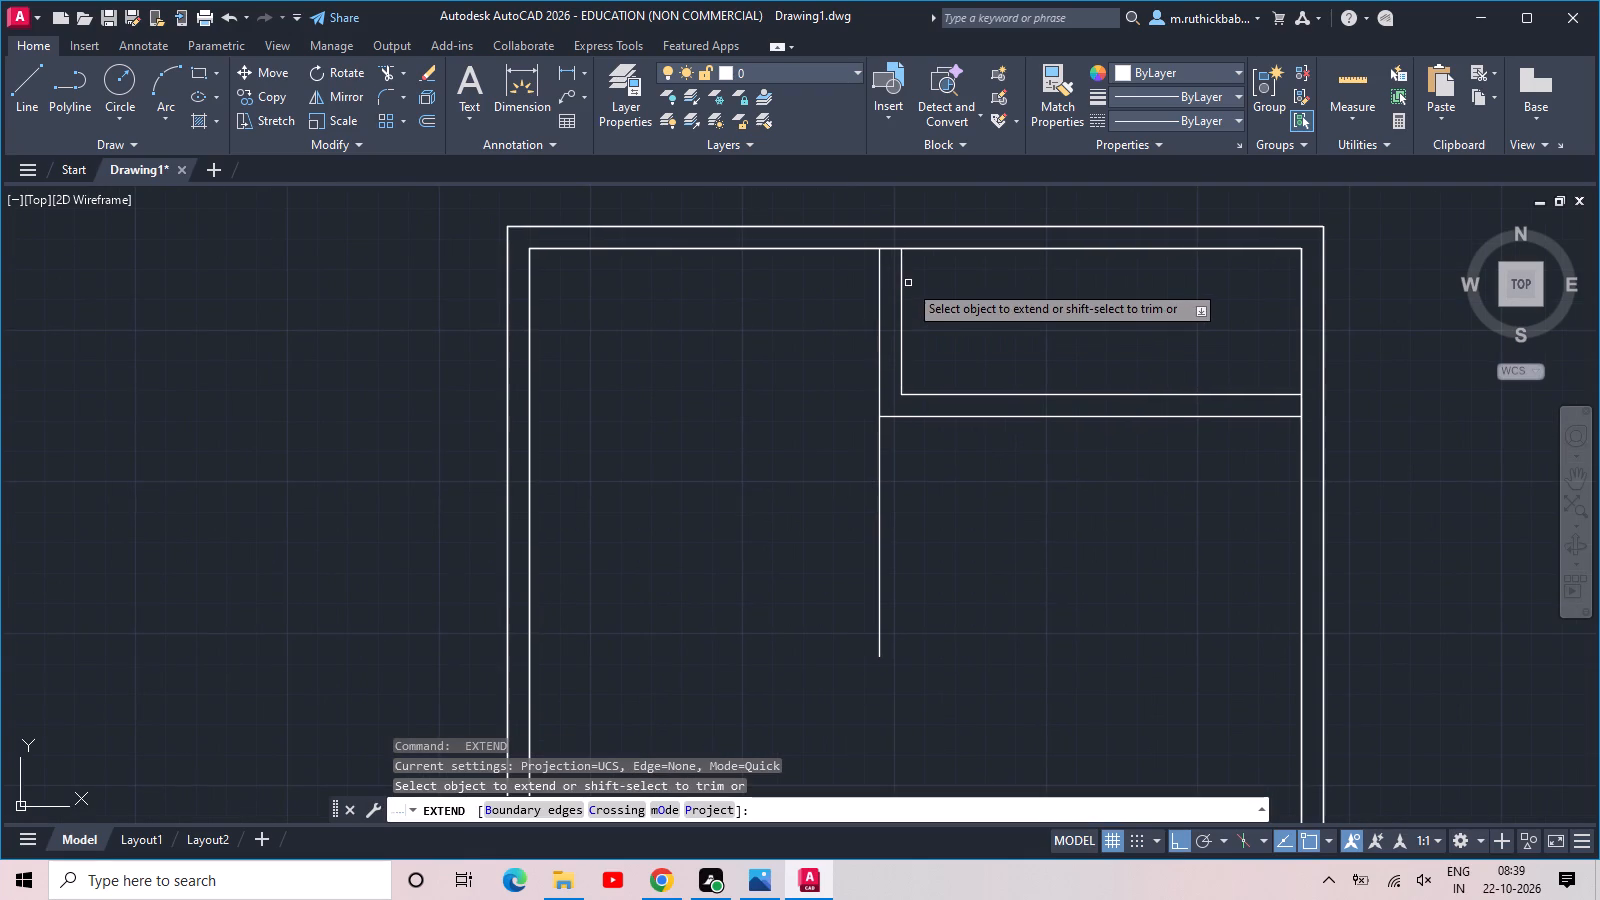
pyautogui.click(903, 286)
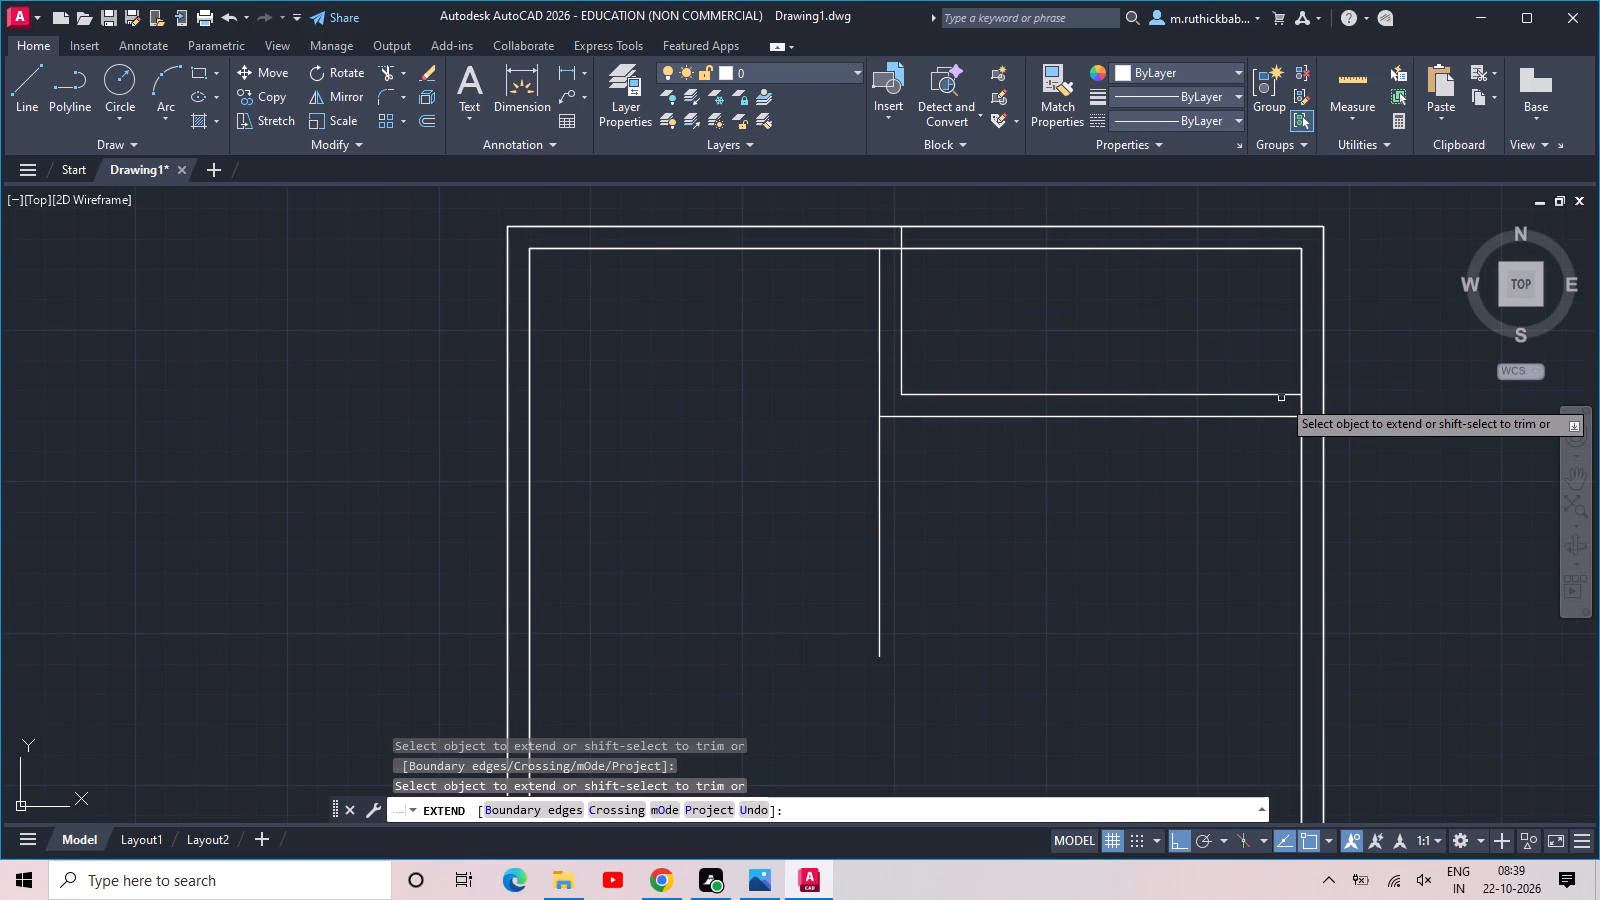
pyautogui.click(1281, 398)
pyautogui.click(1273, 382)
pyautogui.press('Escape')
pyautogui.press('Escape')
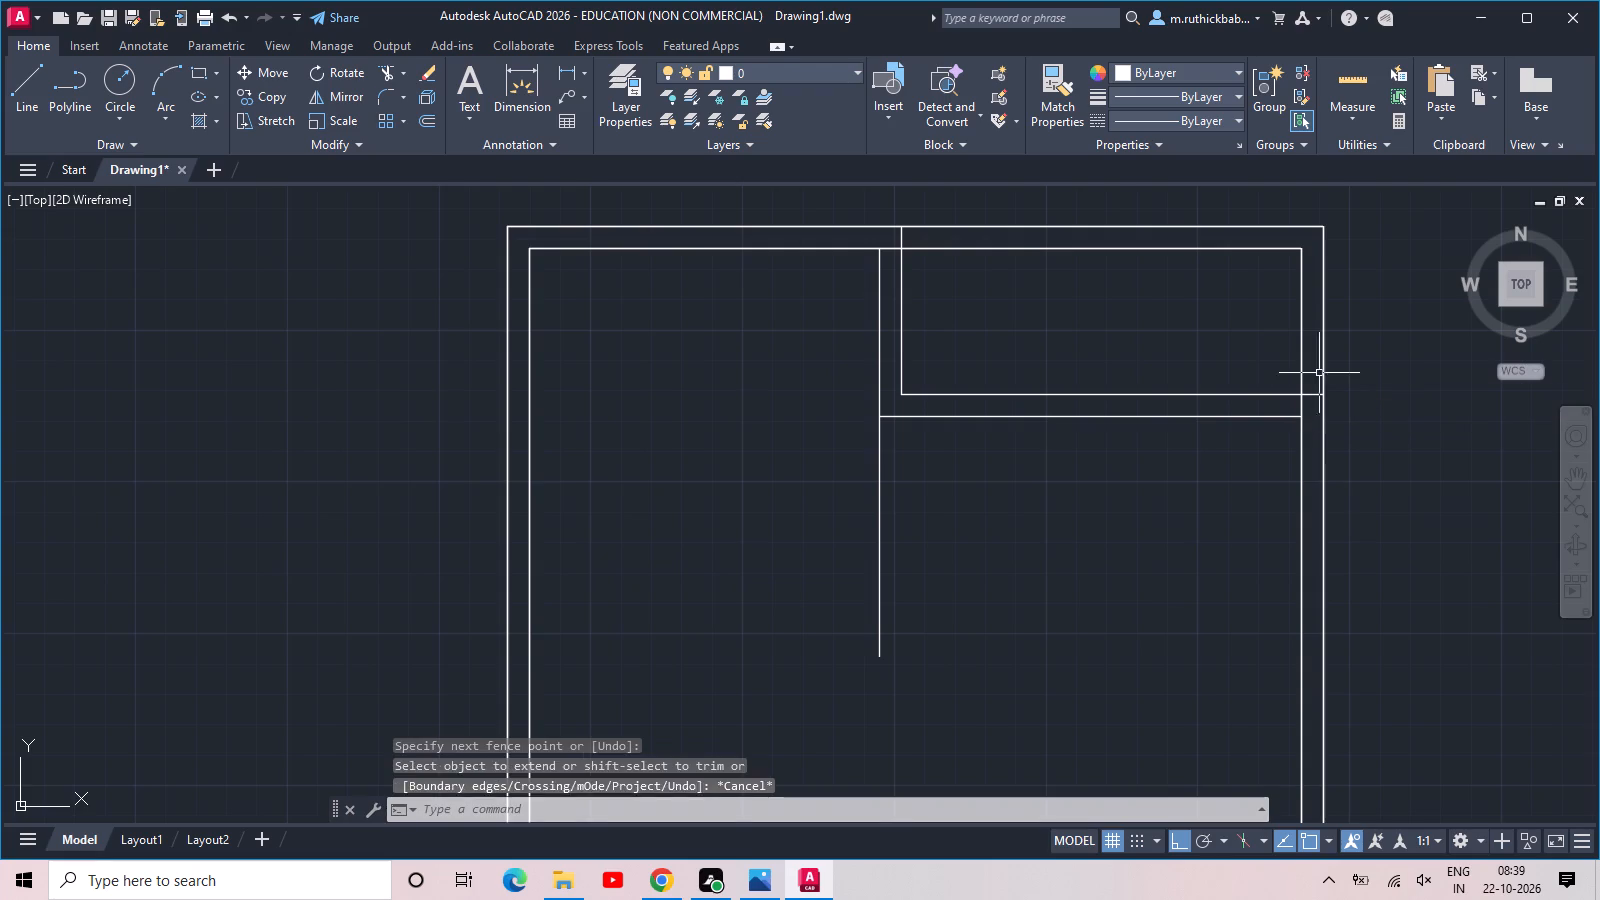
# Trim the second plan's outer and inner outline lines around the upper-right room, leaving that corner as a notch.
pyautogui.write('tr')
pyautogui.press('space')
pyautogui.press('space')
pyautogui.moveTo(1181, 352); pyautogui.dragTo(1168, 312)
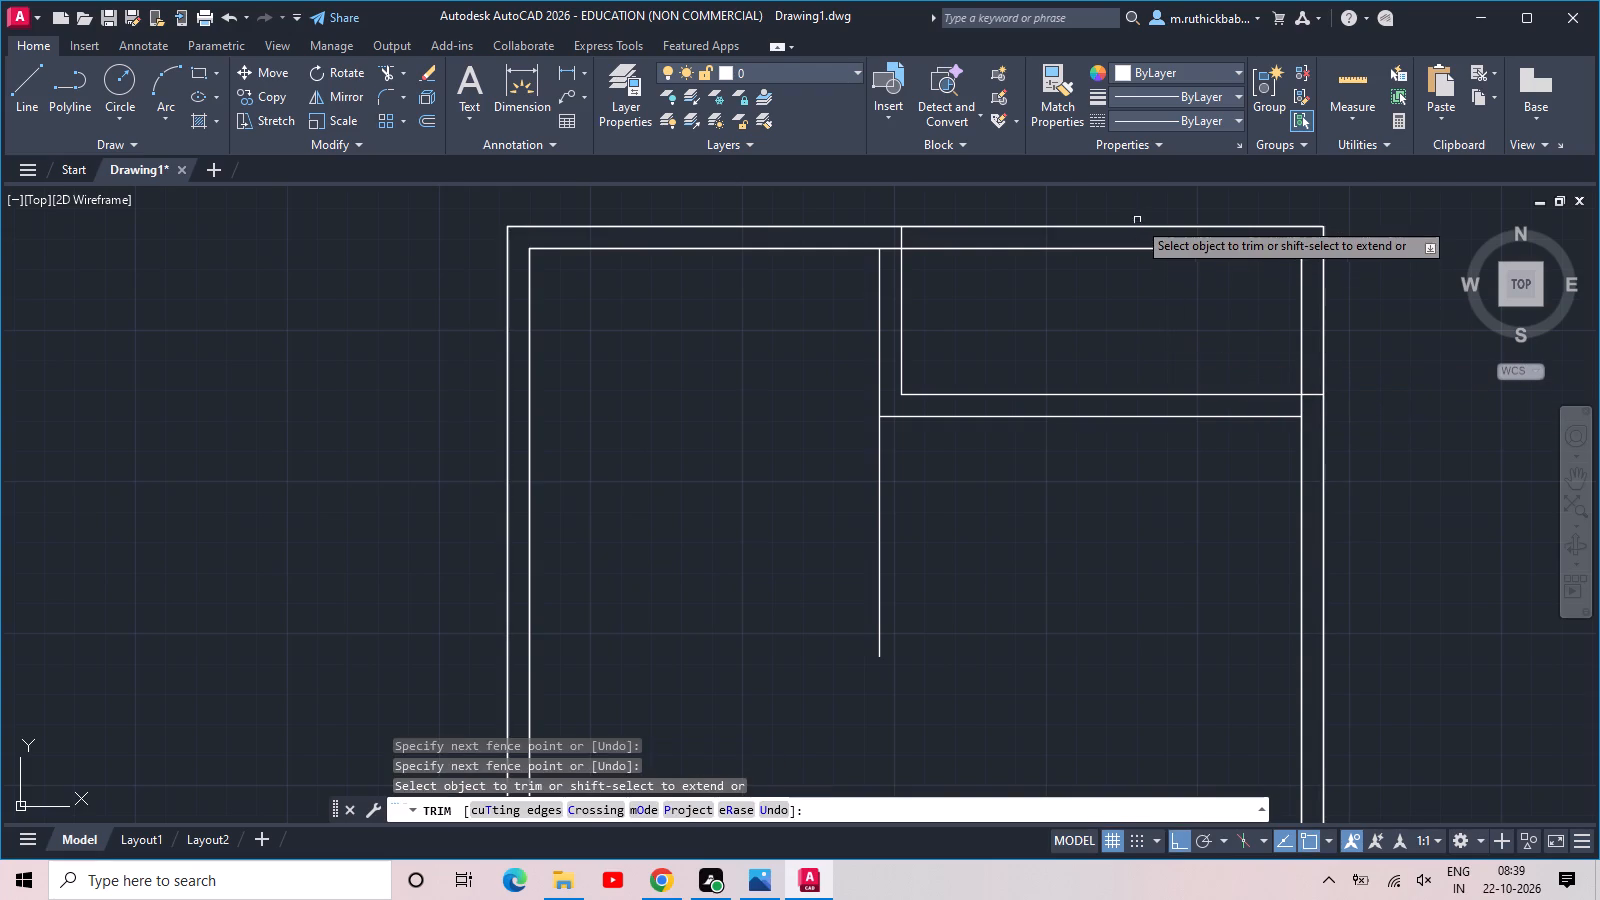
pyautogui.click(1139, 205)
pyautogui.doubleClick(1179, 333)
pyautogui.click(1370, 335)
pyautogui.press('Escape')
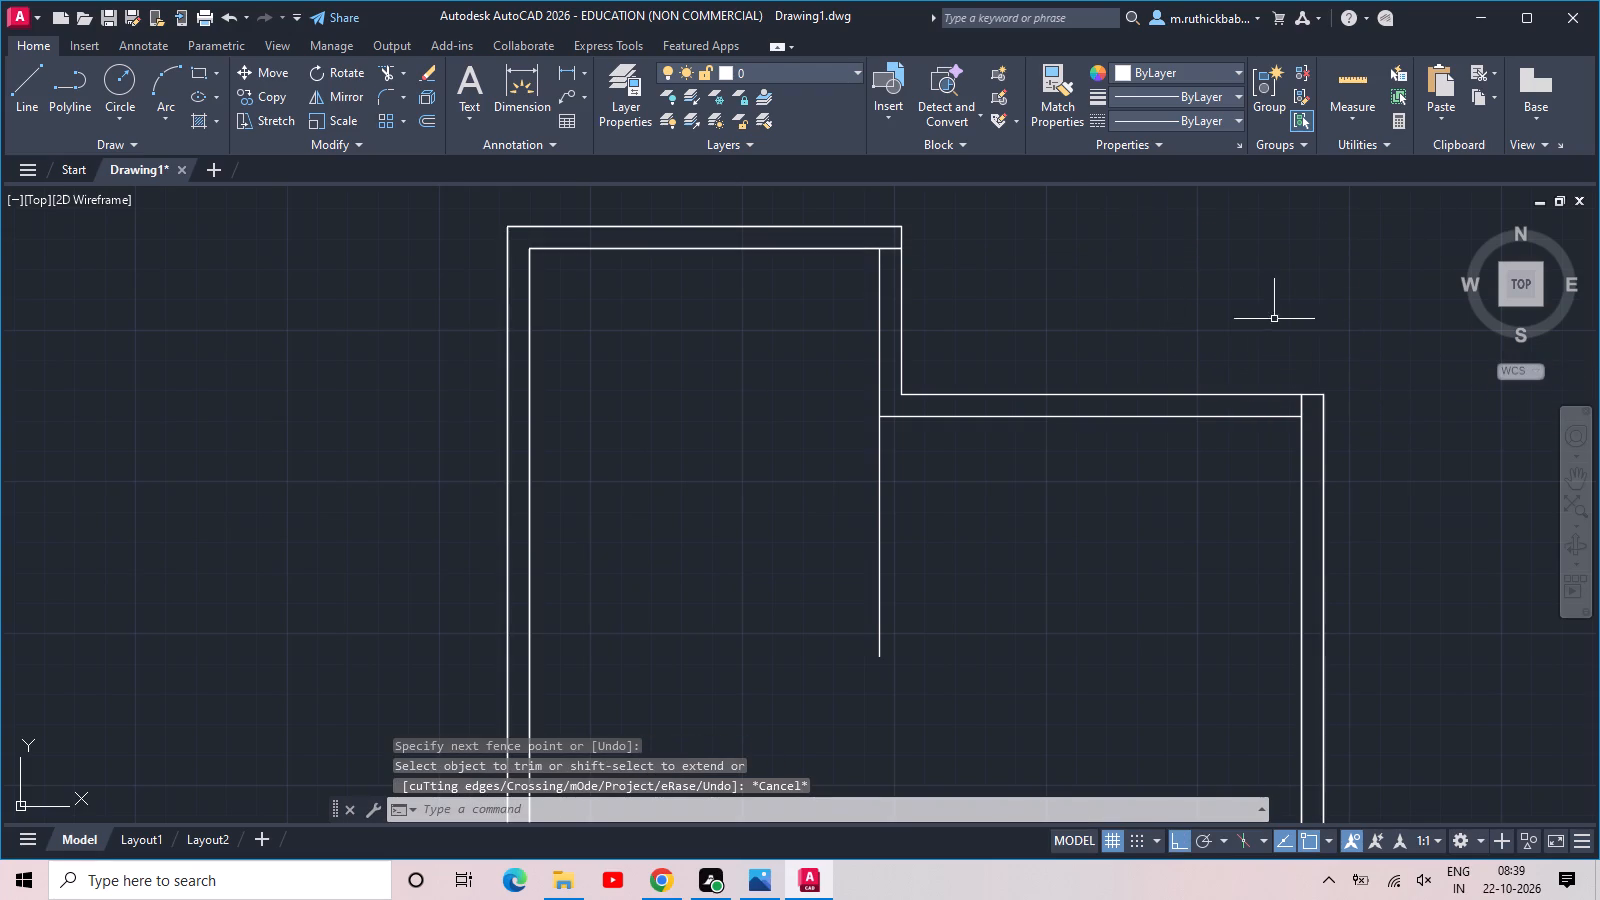
# Trim the vertical wall line that runs below the notch's inner corner in the second plan.
pyautogui.moveTo(1247, 318); pyautogui.dragTo(1256, 309, button='middle')
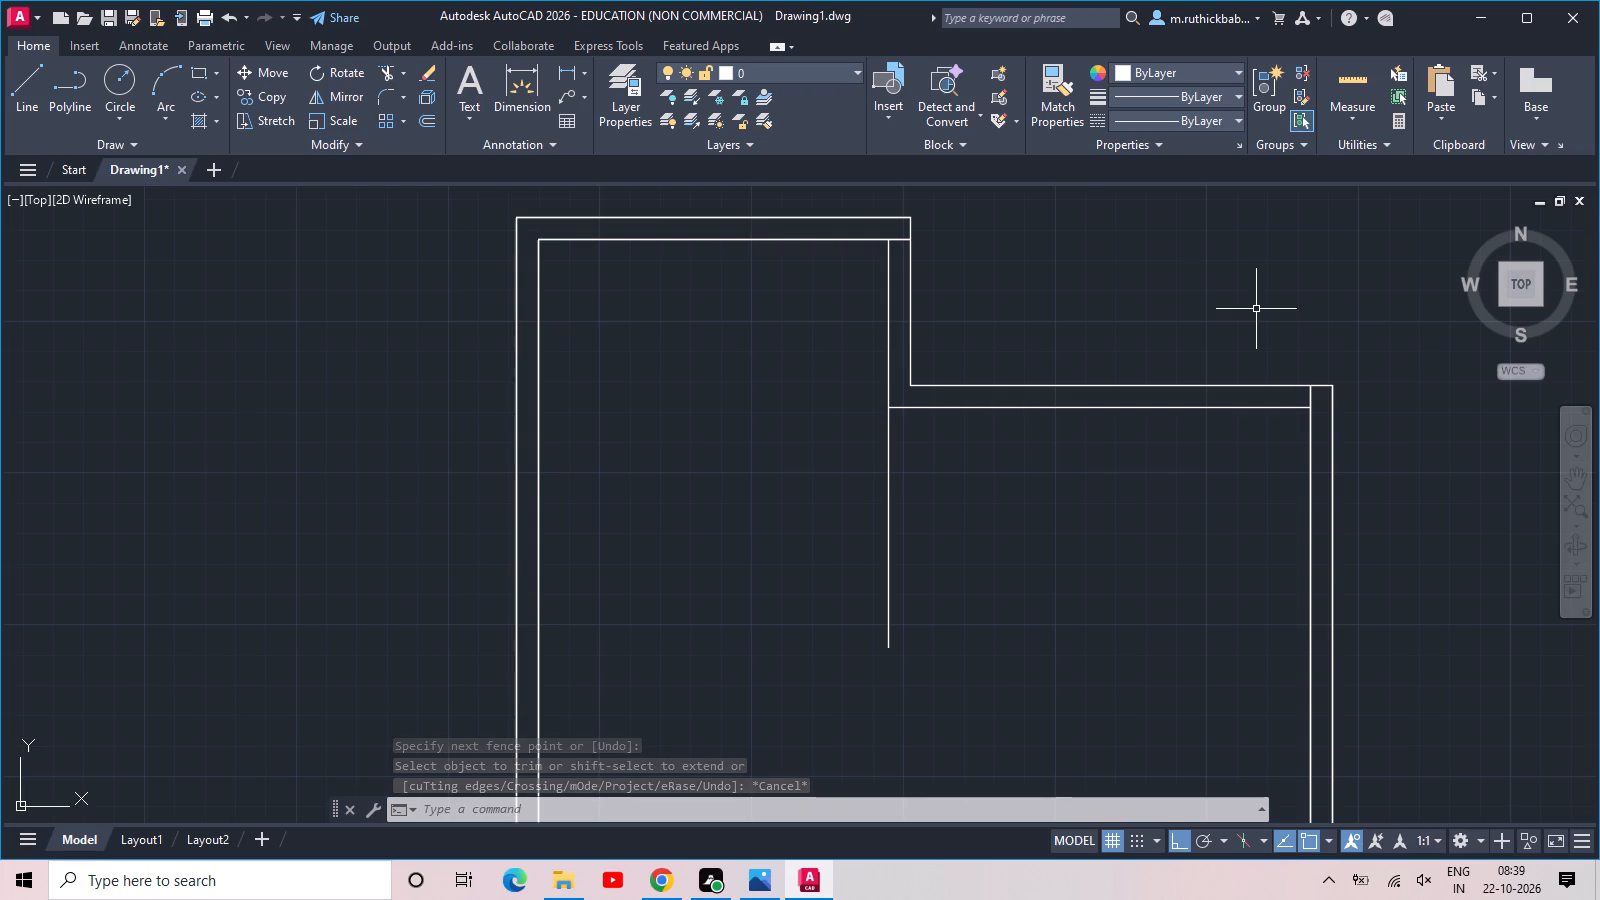
pyautogui.click(947, 475)
pyautogui.click(774, 477)
pyautogui.press('Escape')
pyautogui.press('t')
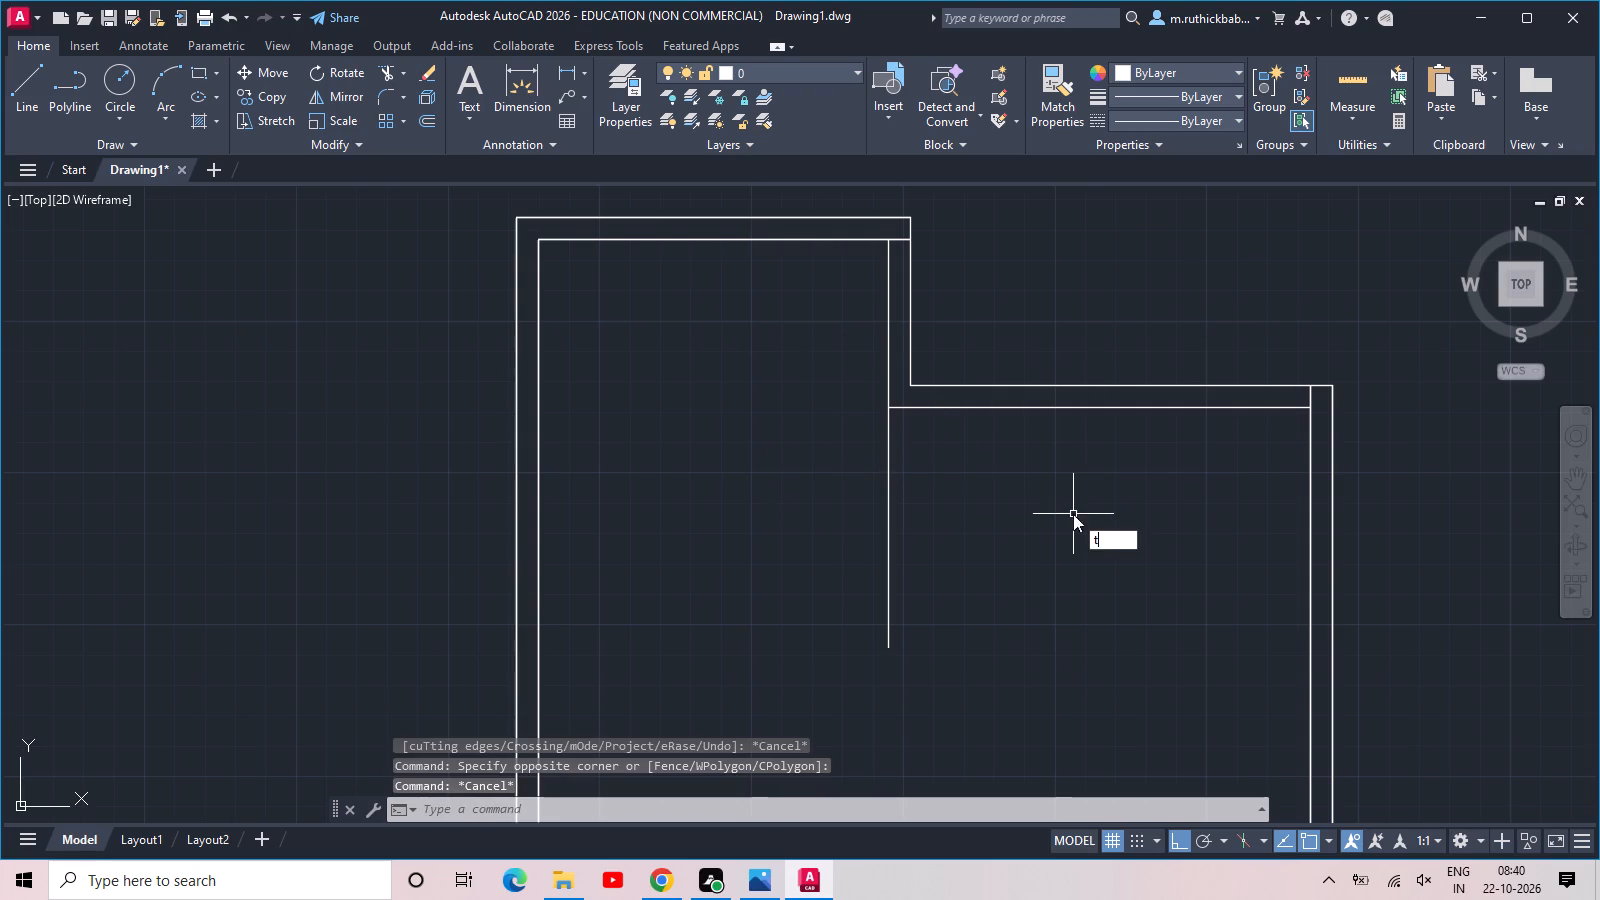
pyautogui.press('r')
pyautogui.press('space')
pyautogui.press('space')
pyautogui.moveTo(1008, 499); pyautogui.dragTo(991, 500)
pyautogui.click(746, 499)
pyautogui.press('Escape')
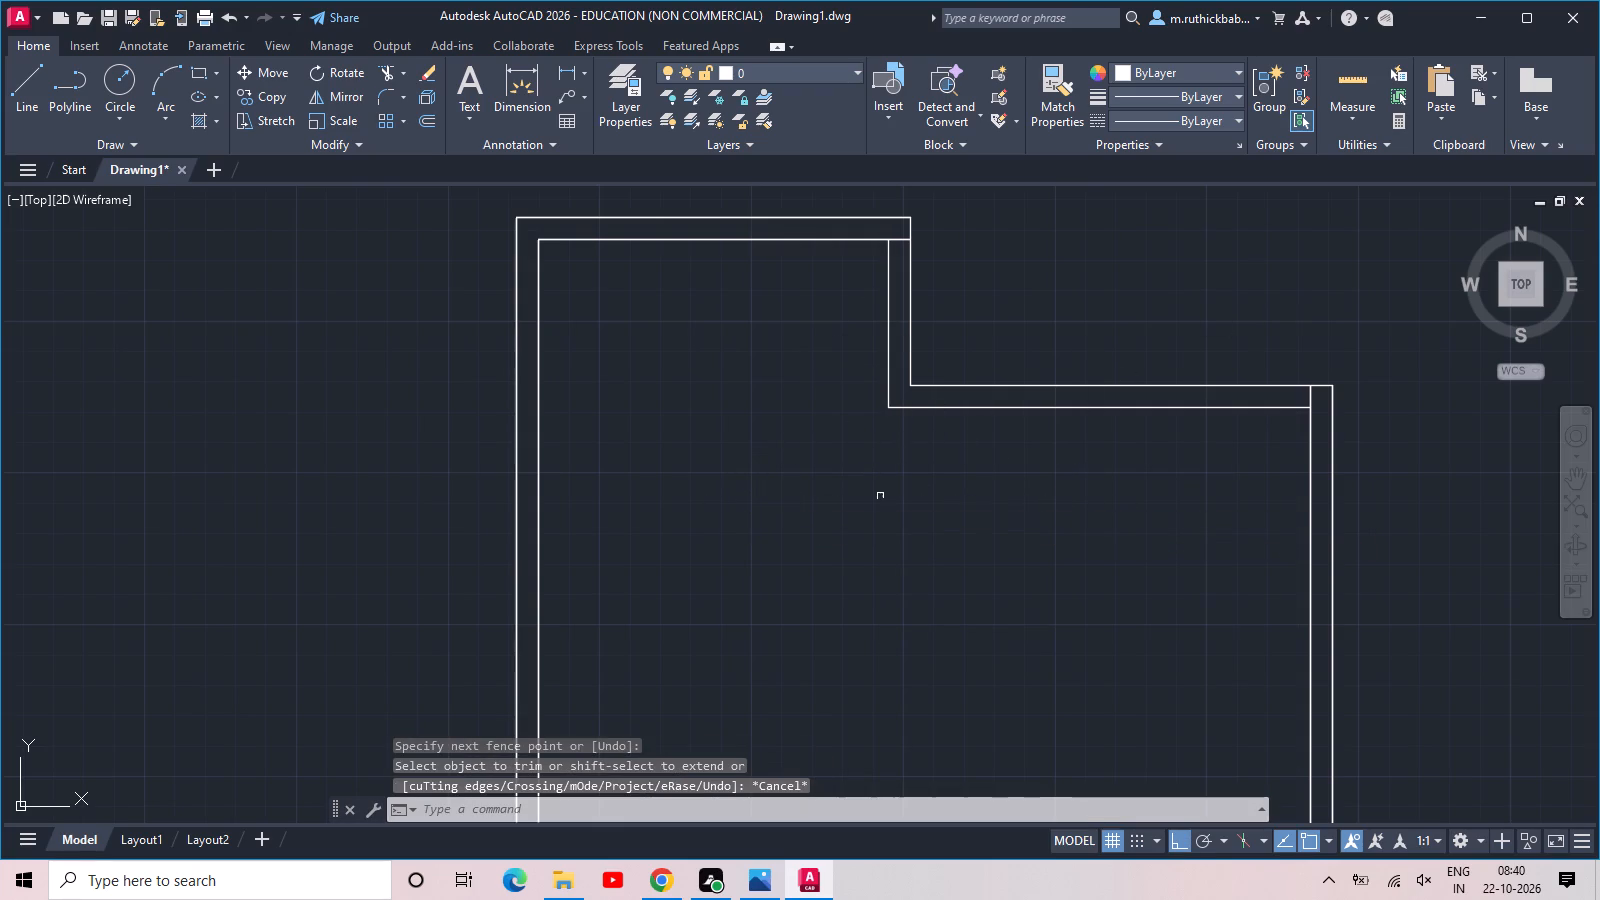
# Offset the notch's inner vertical wall line 4' leftward, into the upper-left part of the second plan.
pyautogui.write('off')
pyautogui.press('space')
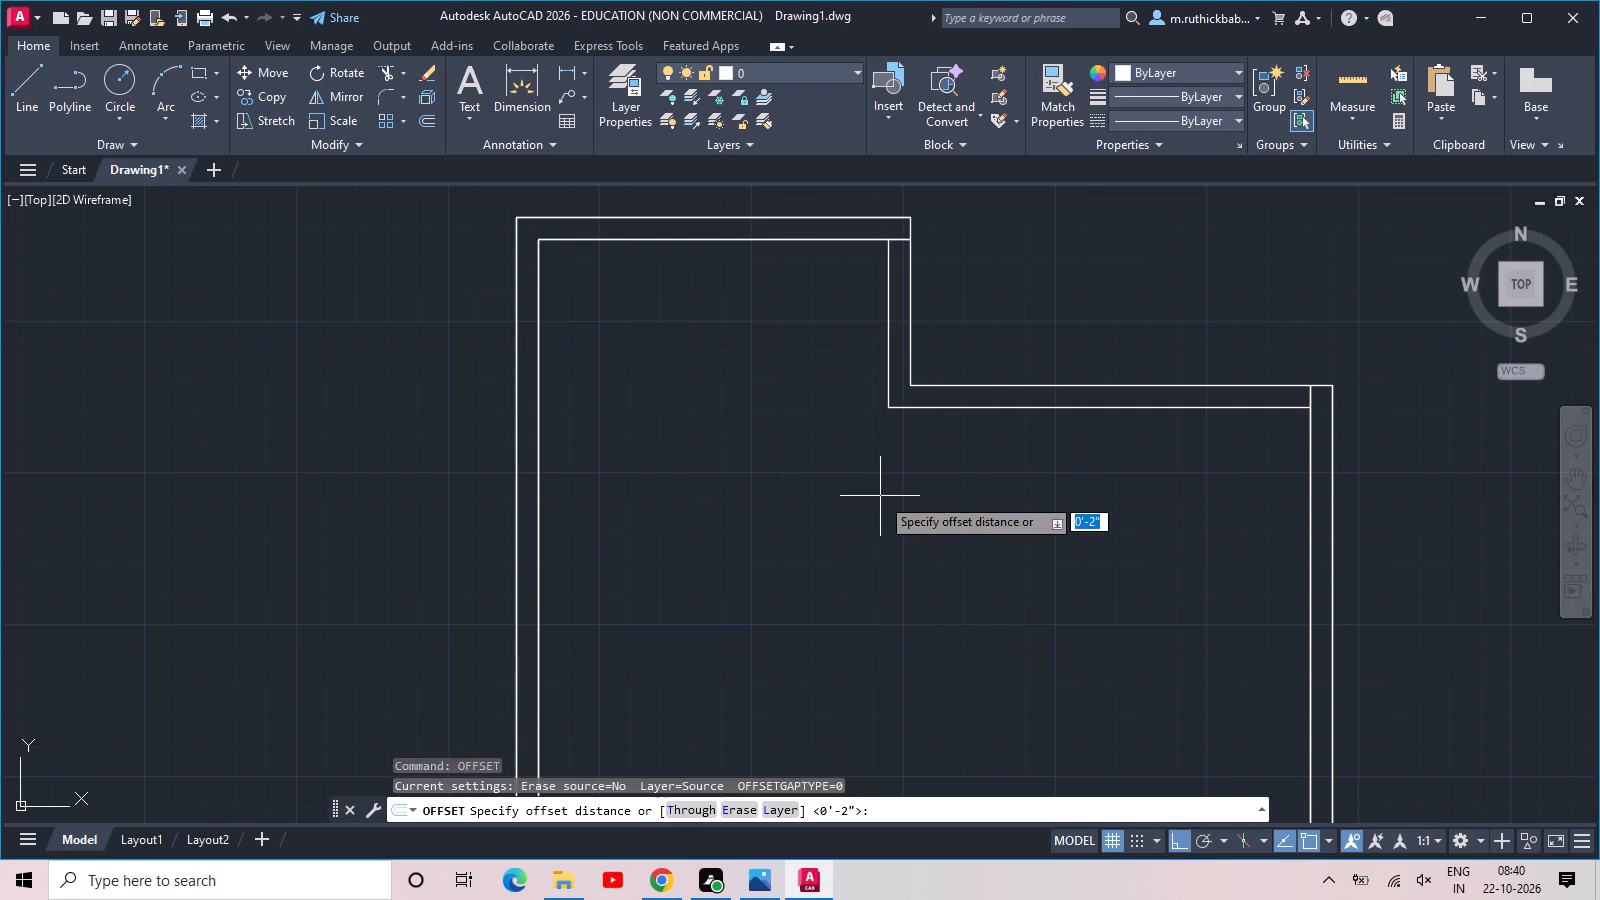
pyautogui.write("4'")
pyautogui.press('Return')
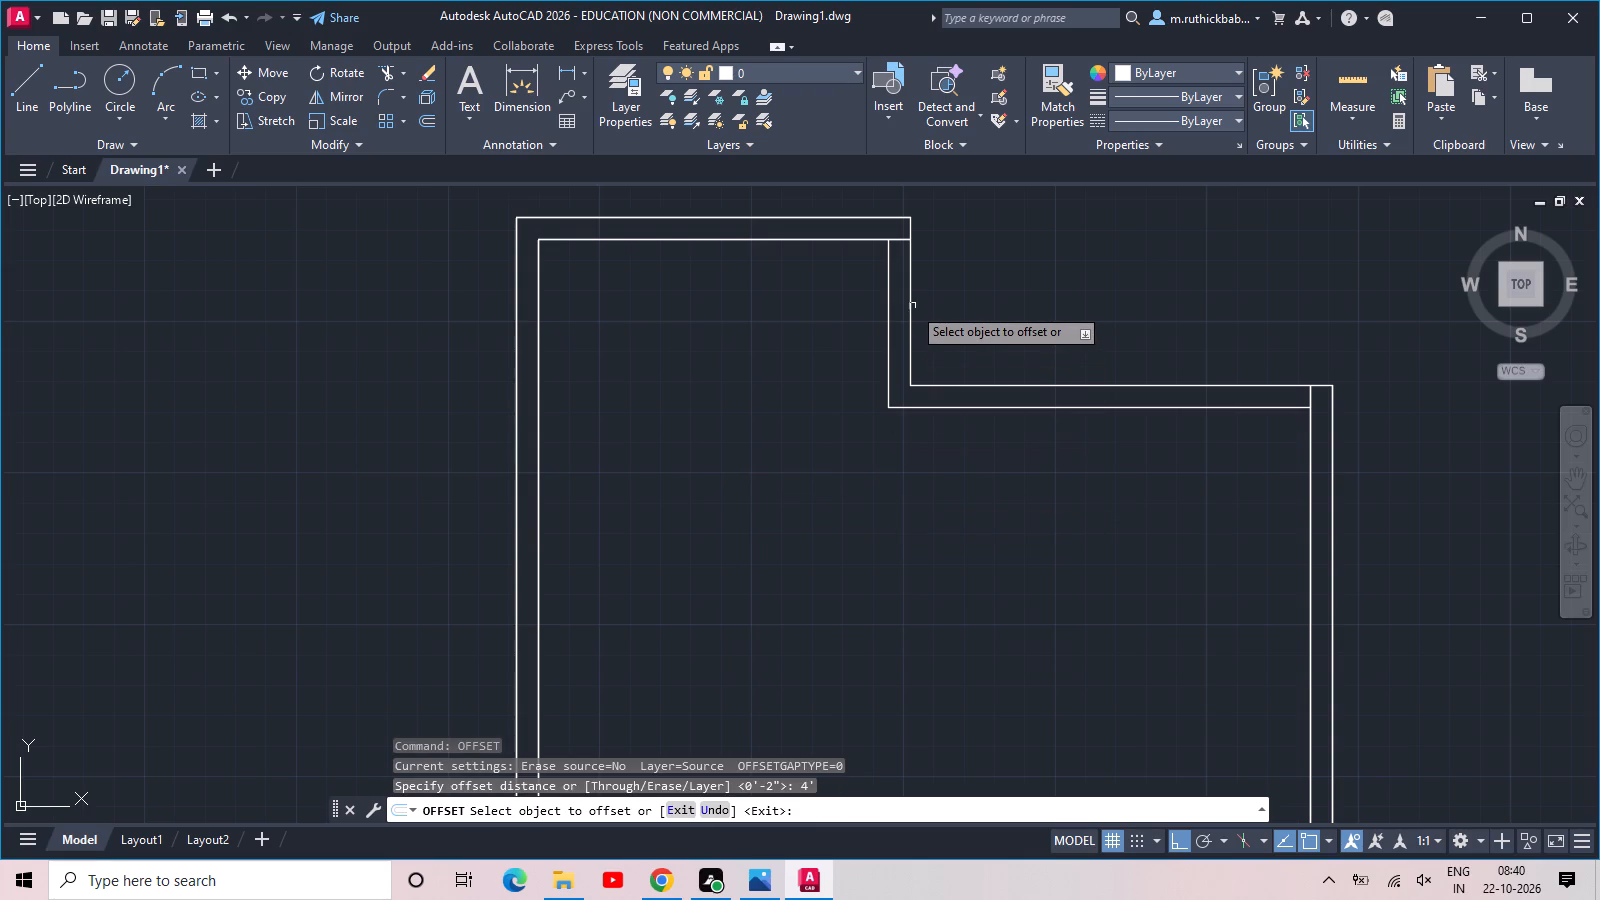
pyautogui.click(888, 325)
pyautogui.click(815, 330)
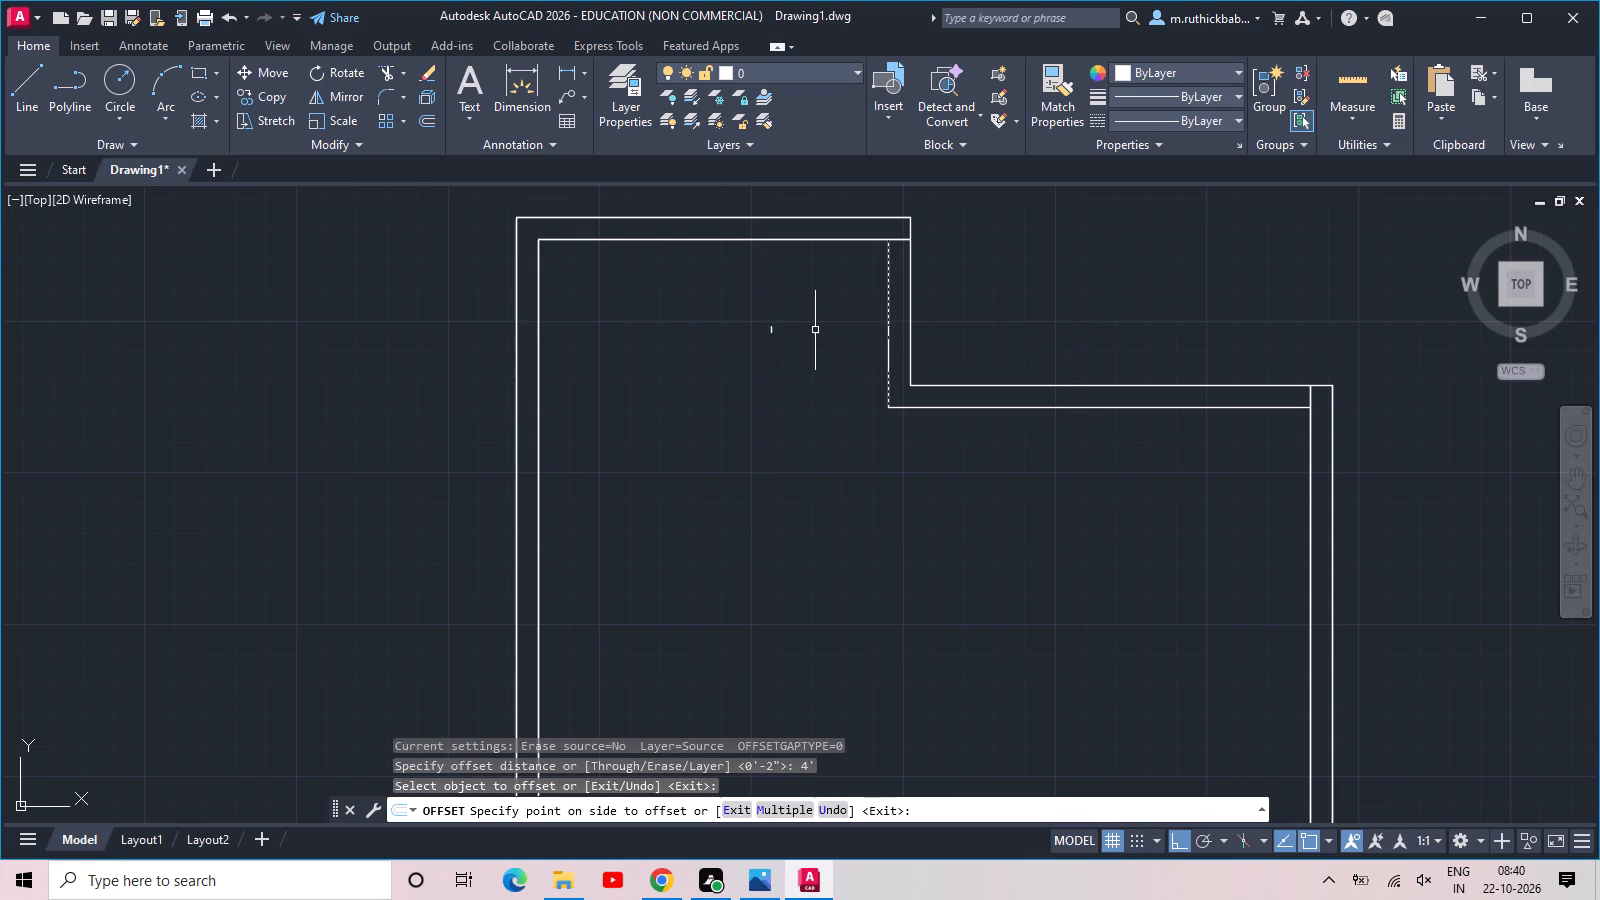
pyautogui.press('Escape')
# Offset the new vertical line 6" leftward to form a partition wall.
pyautogui.press('space')
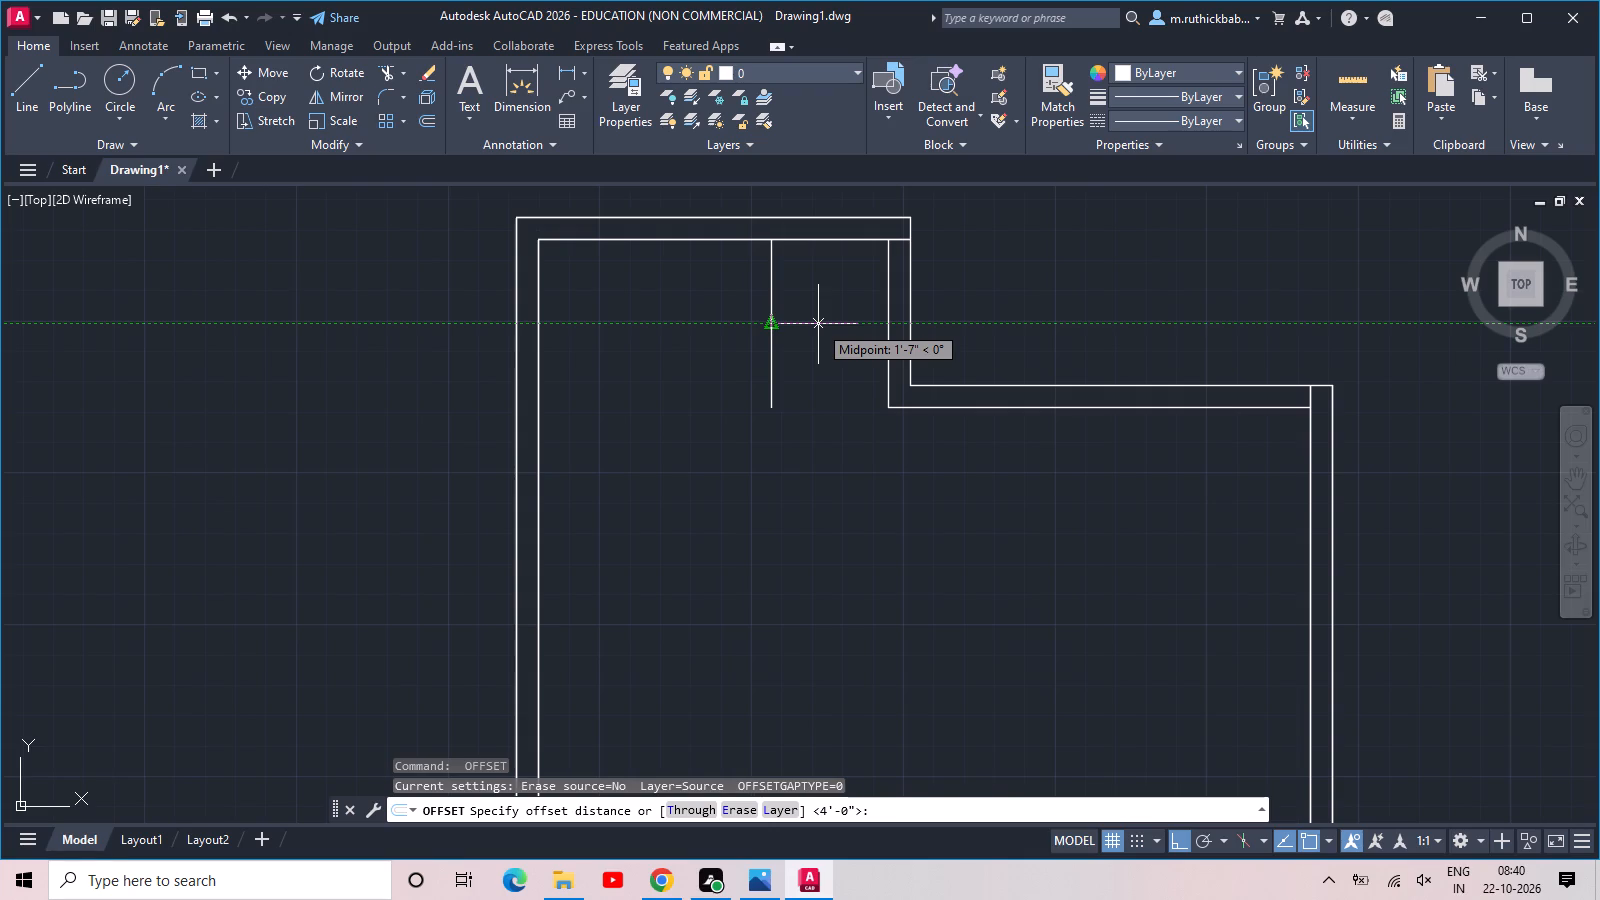
pyautogui.write('9')
pyautogui.press('space')
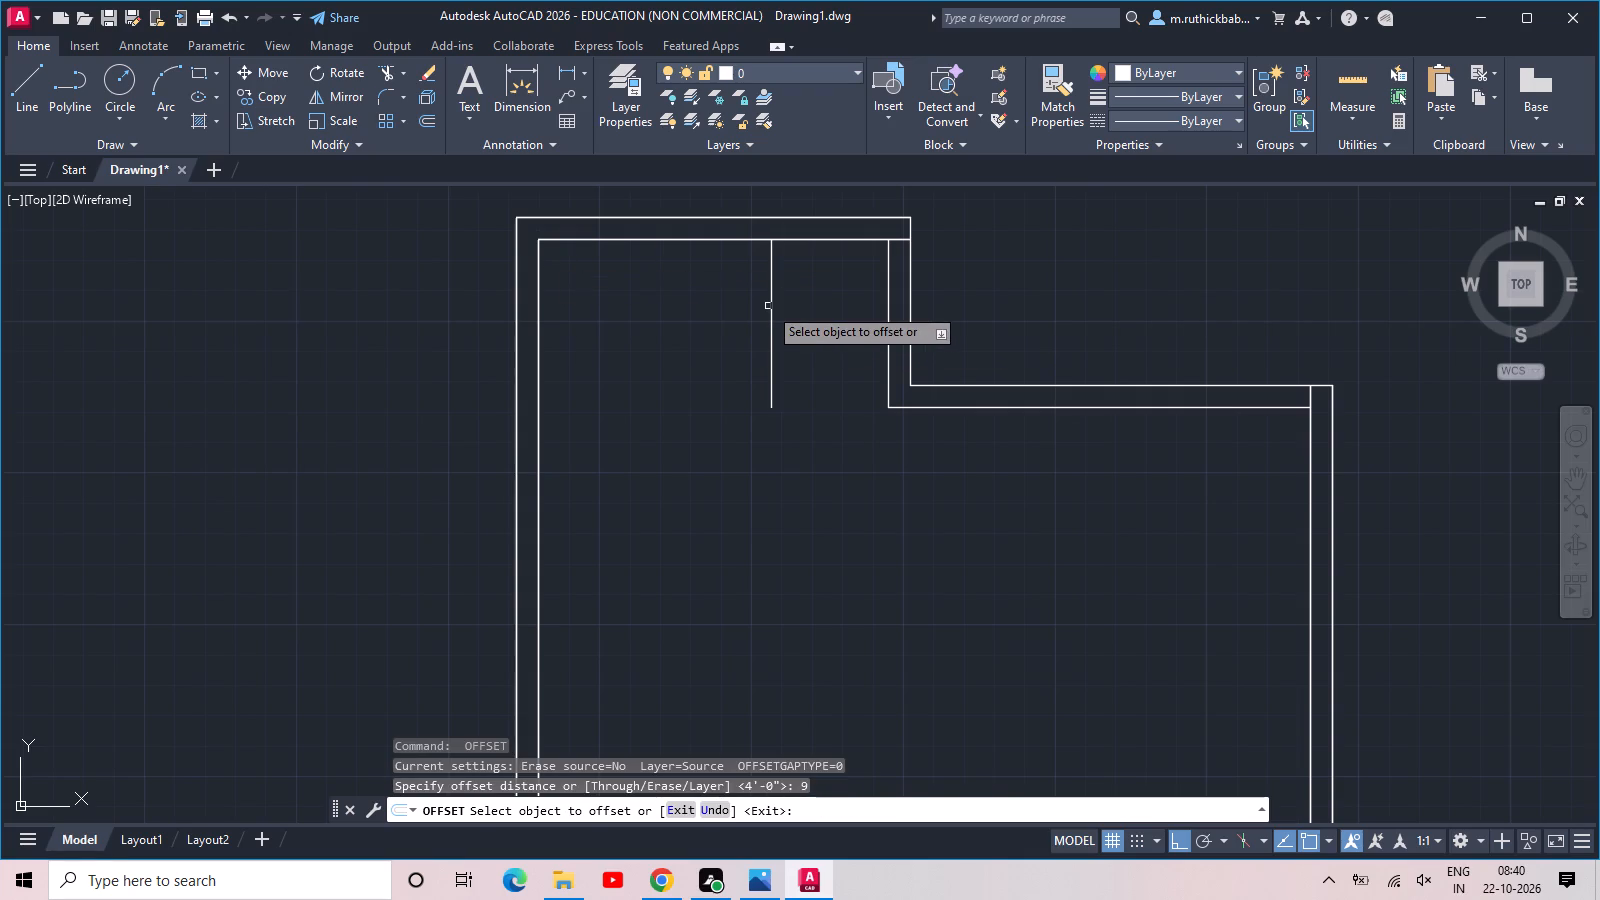
pyautogui.click(771, 304)
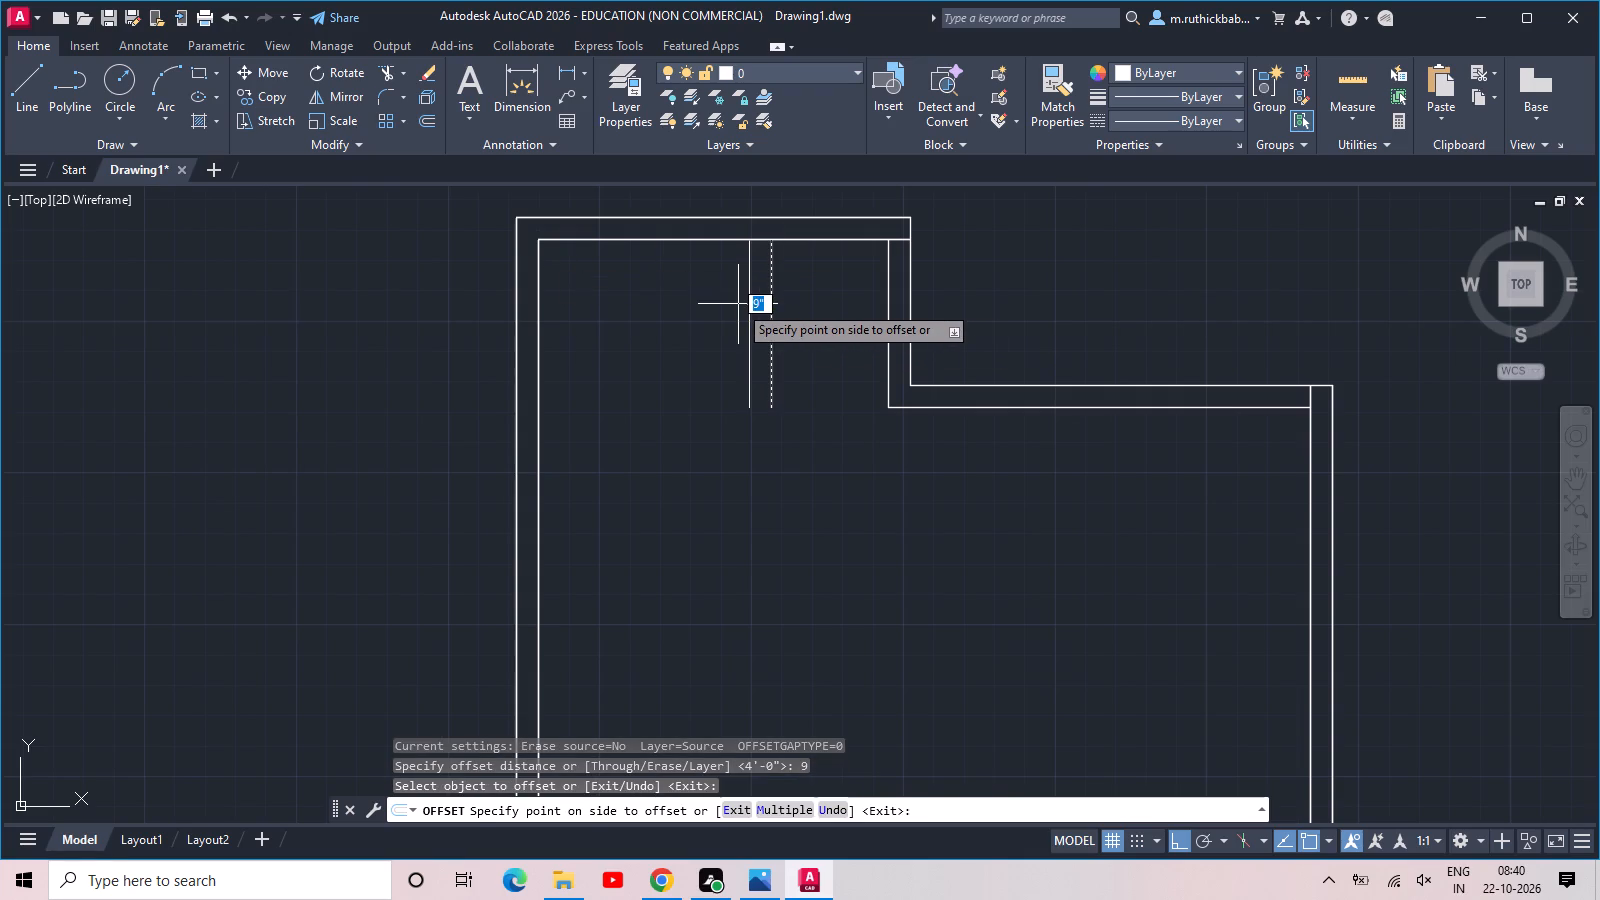
pyautogui.write('6')
pyautogui.press('space')
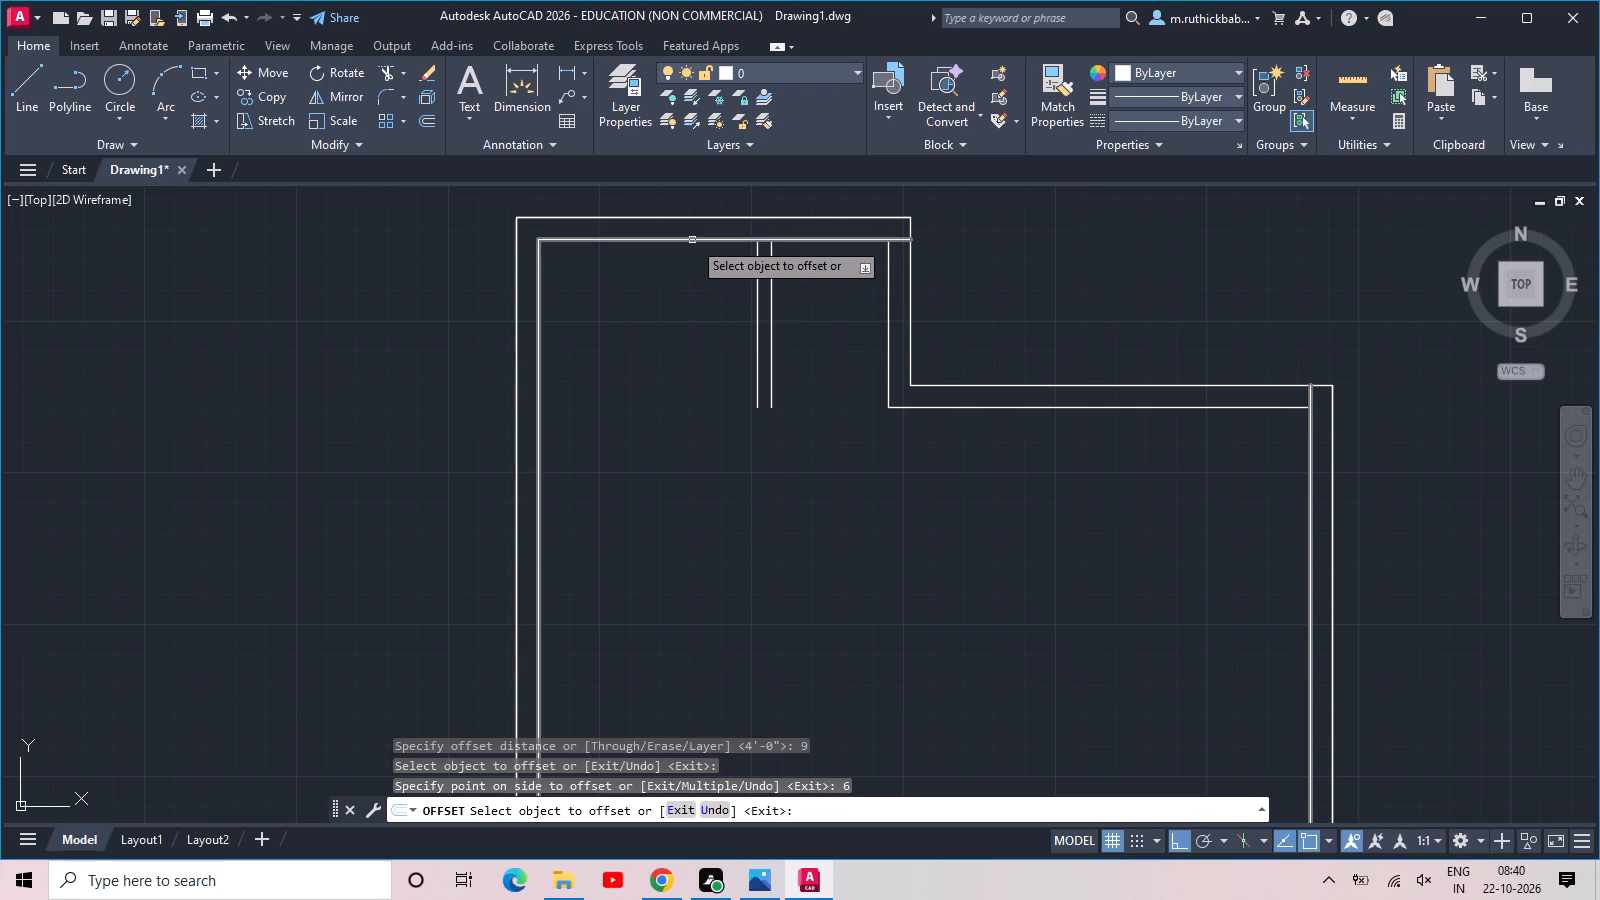
pyautogui.click(692, 240)
pyautogui.press('Escape')
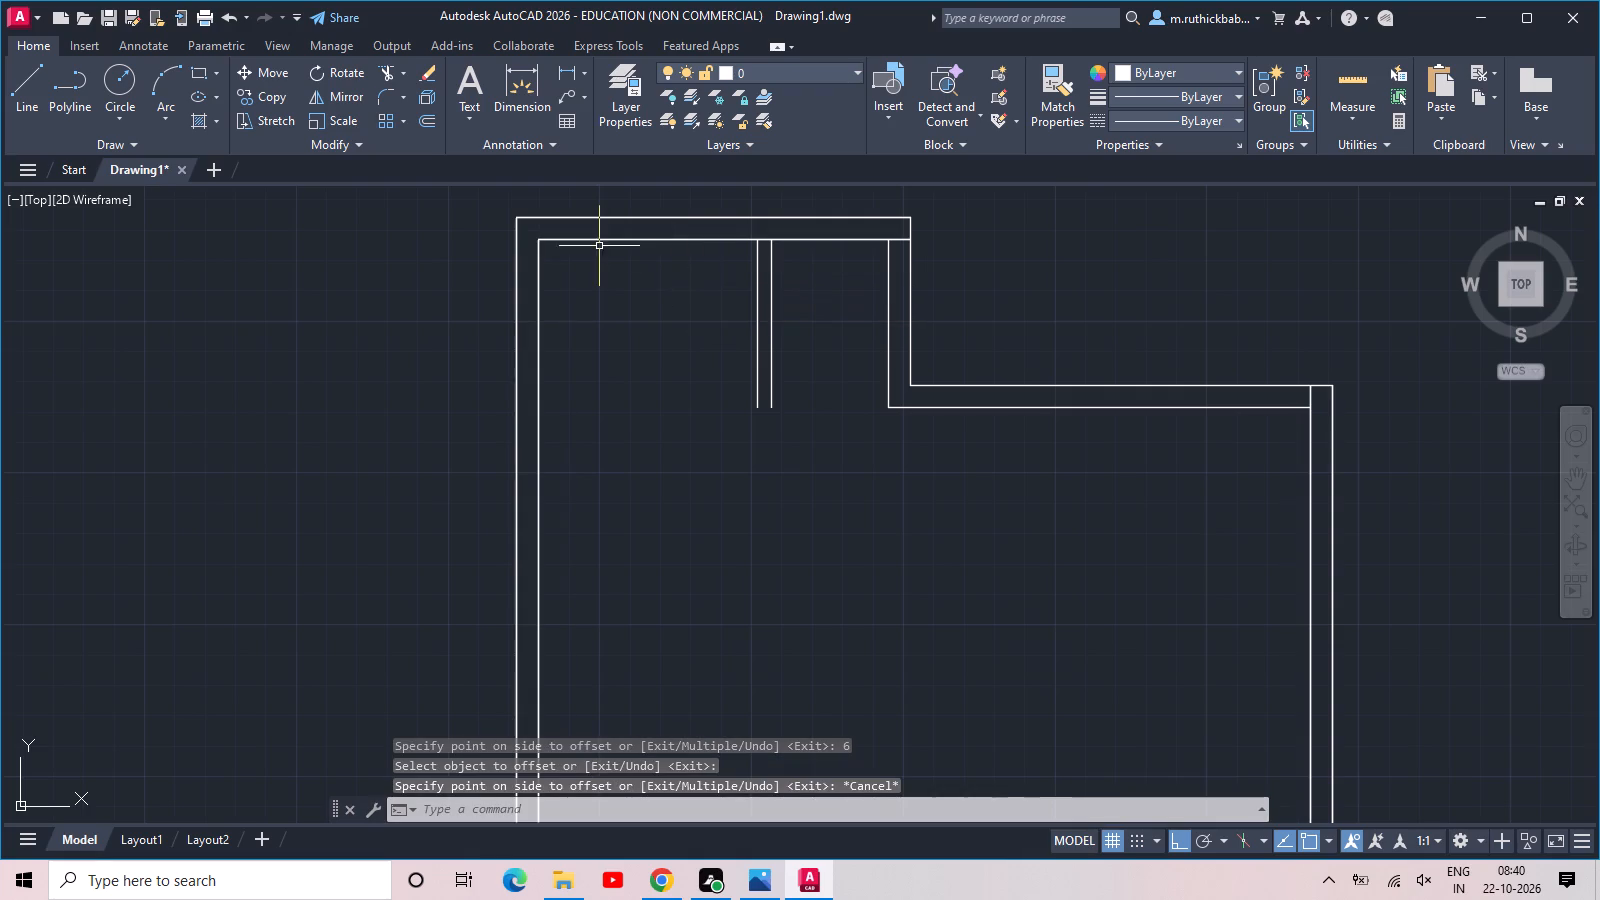
# Explode the second plan's inner outline polyline into separate lines.
pyautogui.click(603, 239)
pyautogui.write('x')
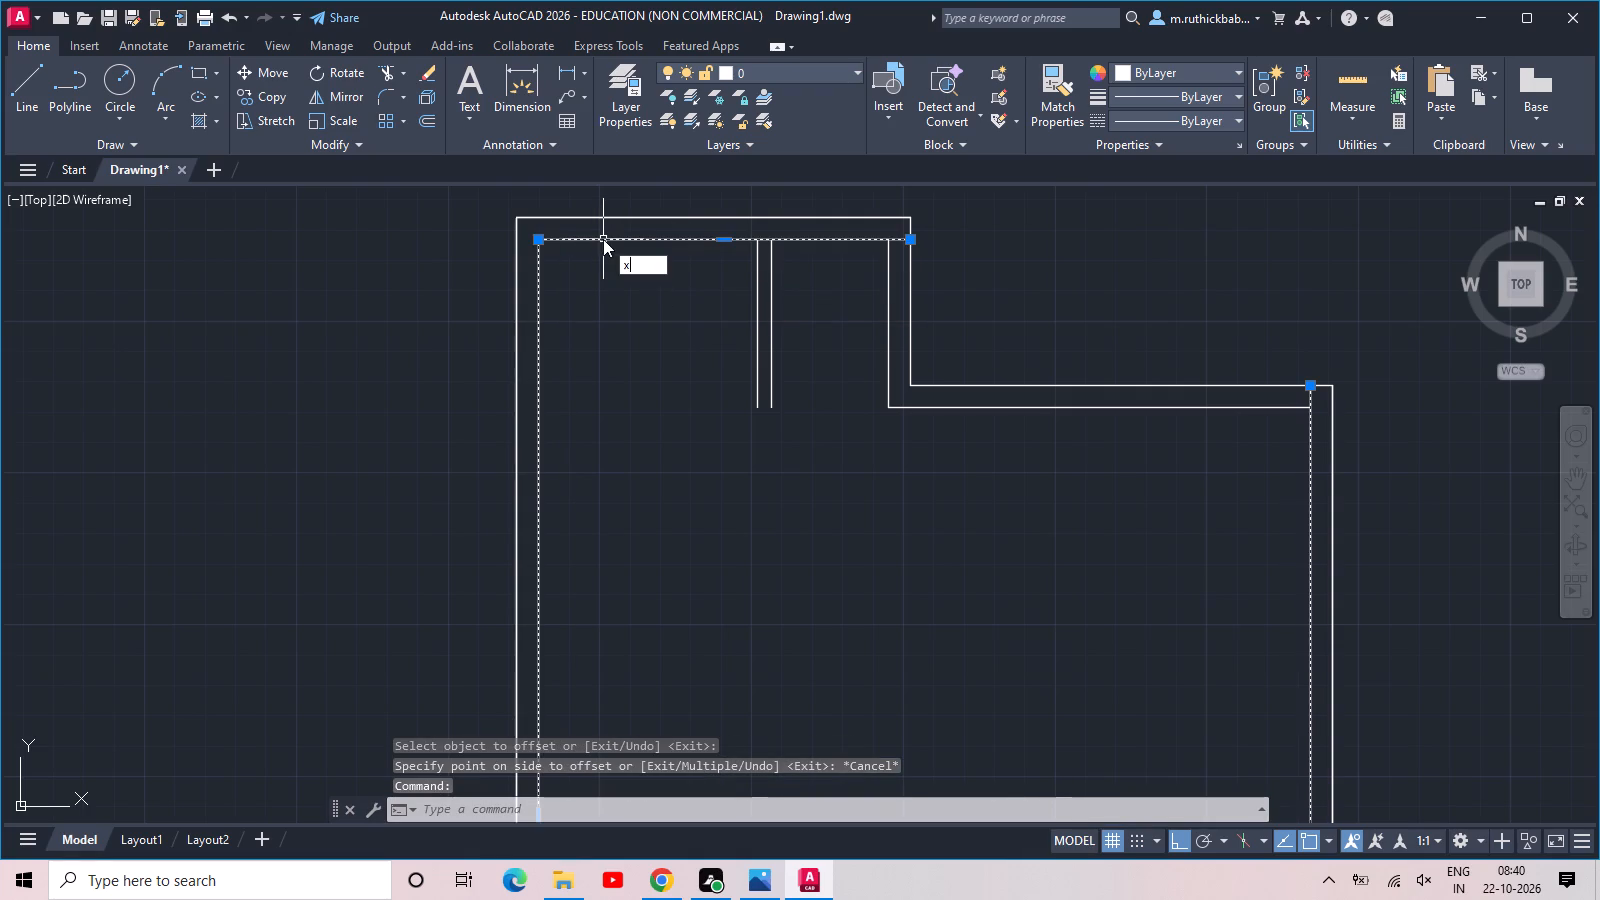
pyautogui.press('space')
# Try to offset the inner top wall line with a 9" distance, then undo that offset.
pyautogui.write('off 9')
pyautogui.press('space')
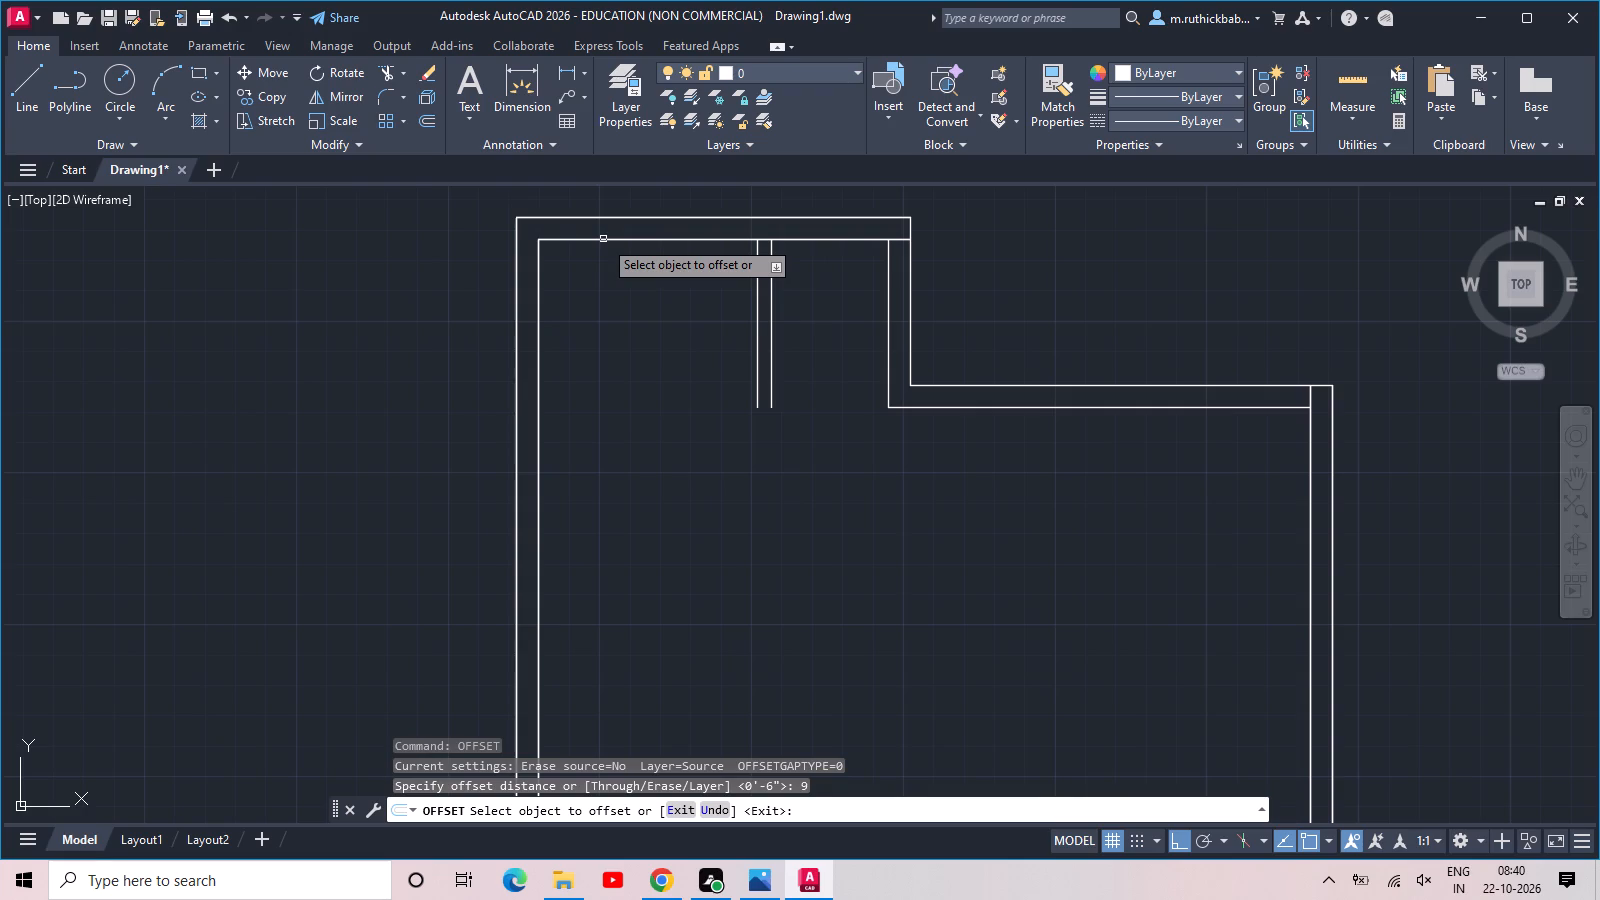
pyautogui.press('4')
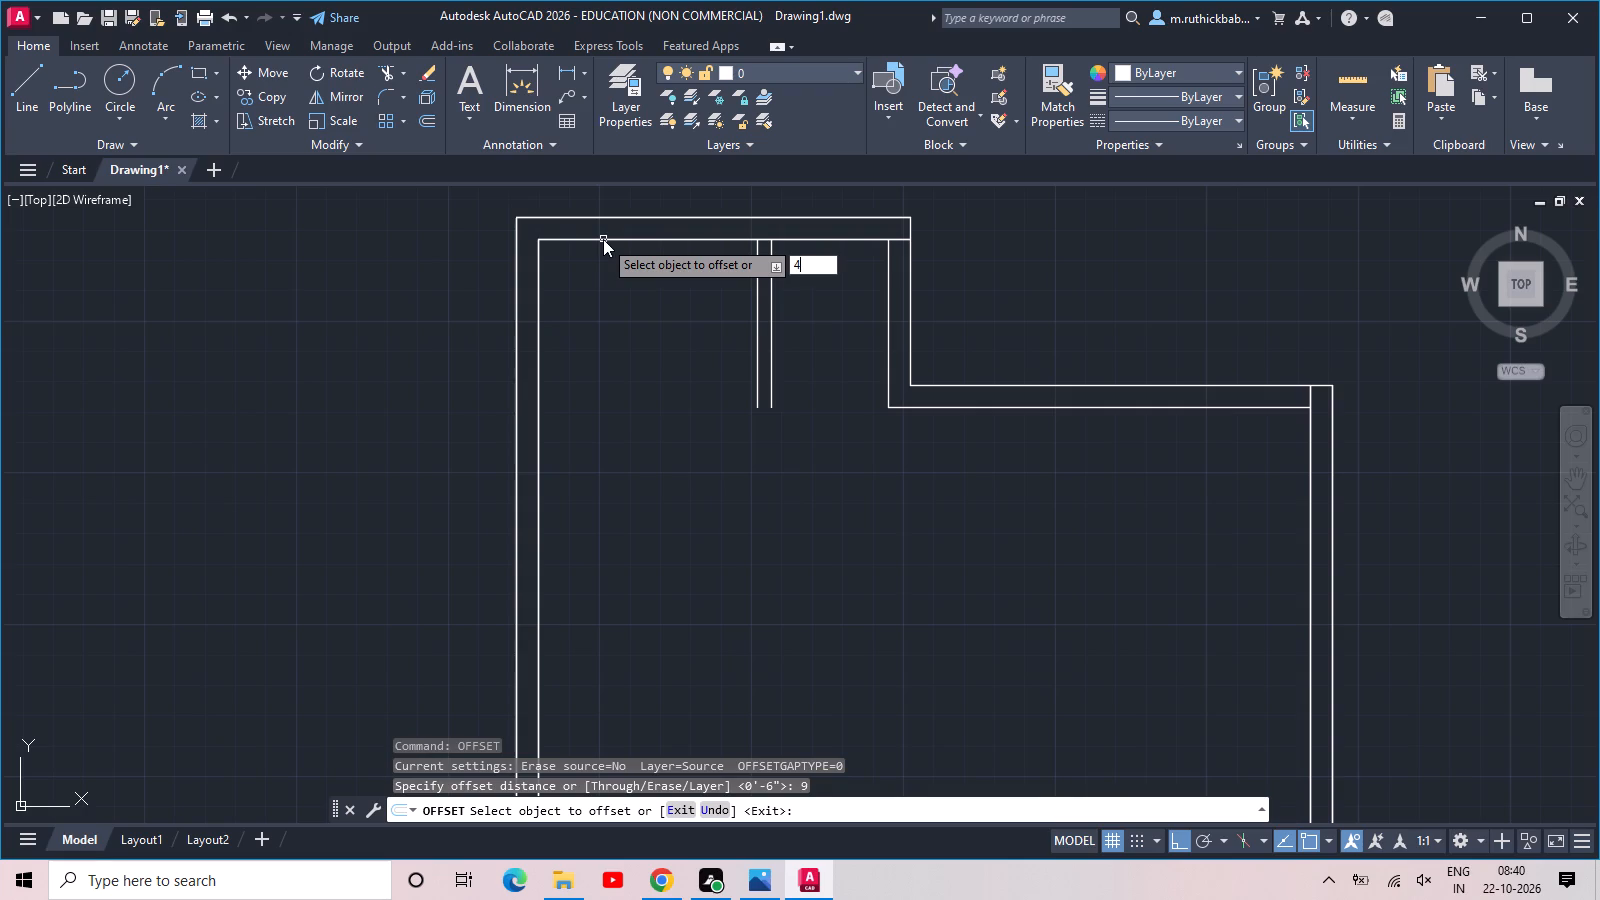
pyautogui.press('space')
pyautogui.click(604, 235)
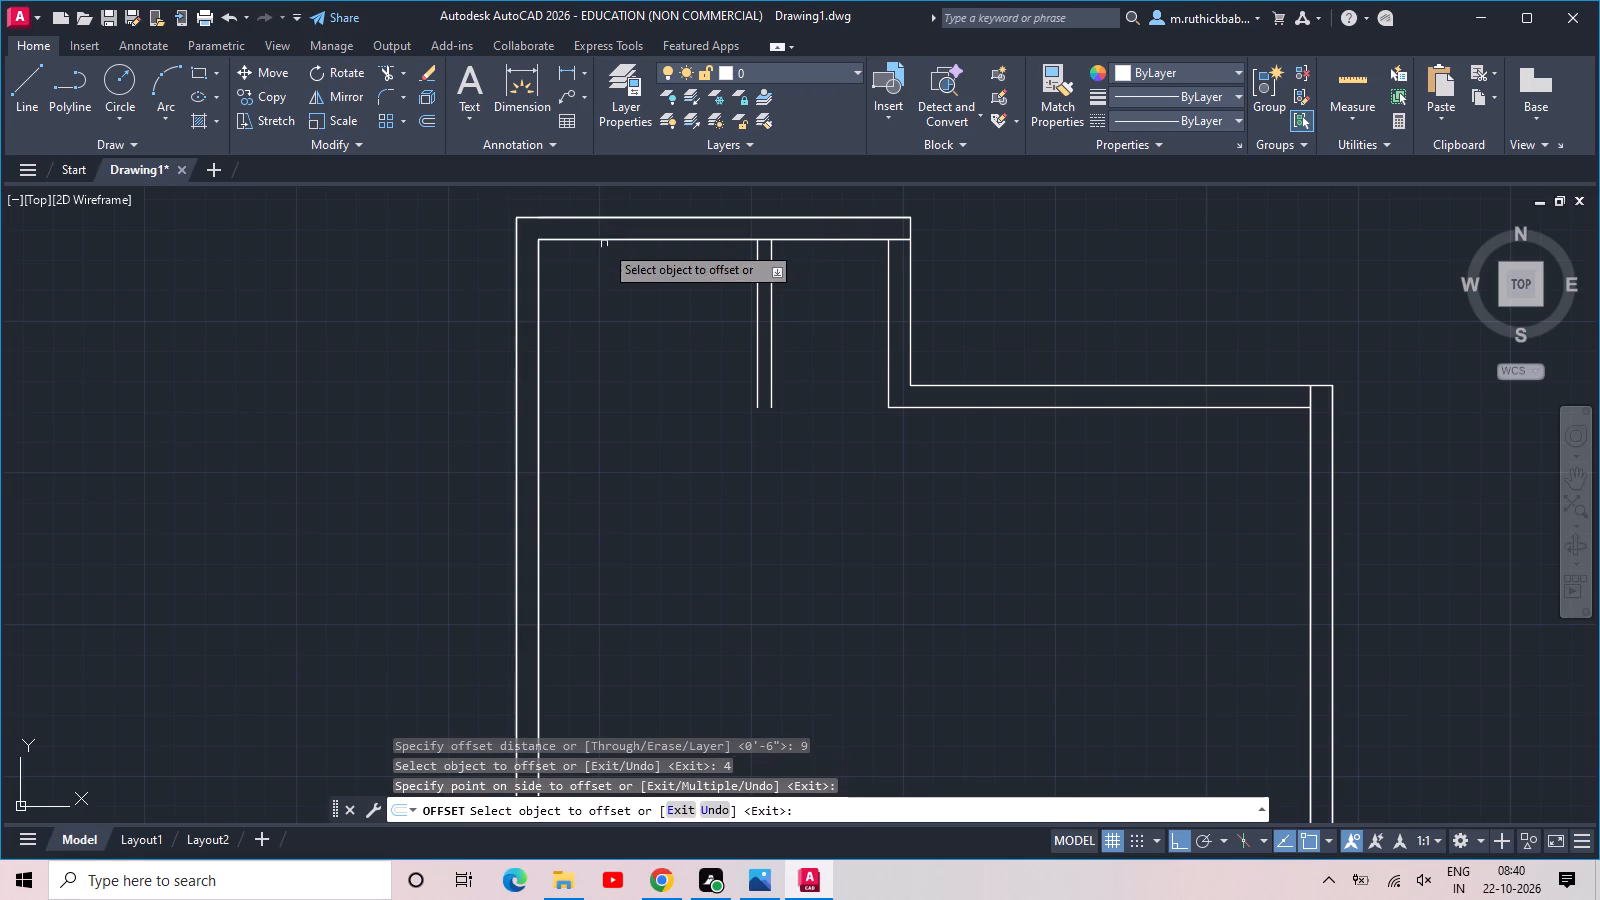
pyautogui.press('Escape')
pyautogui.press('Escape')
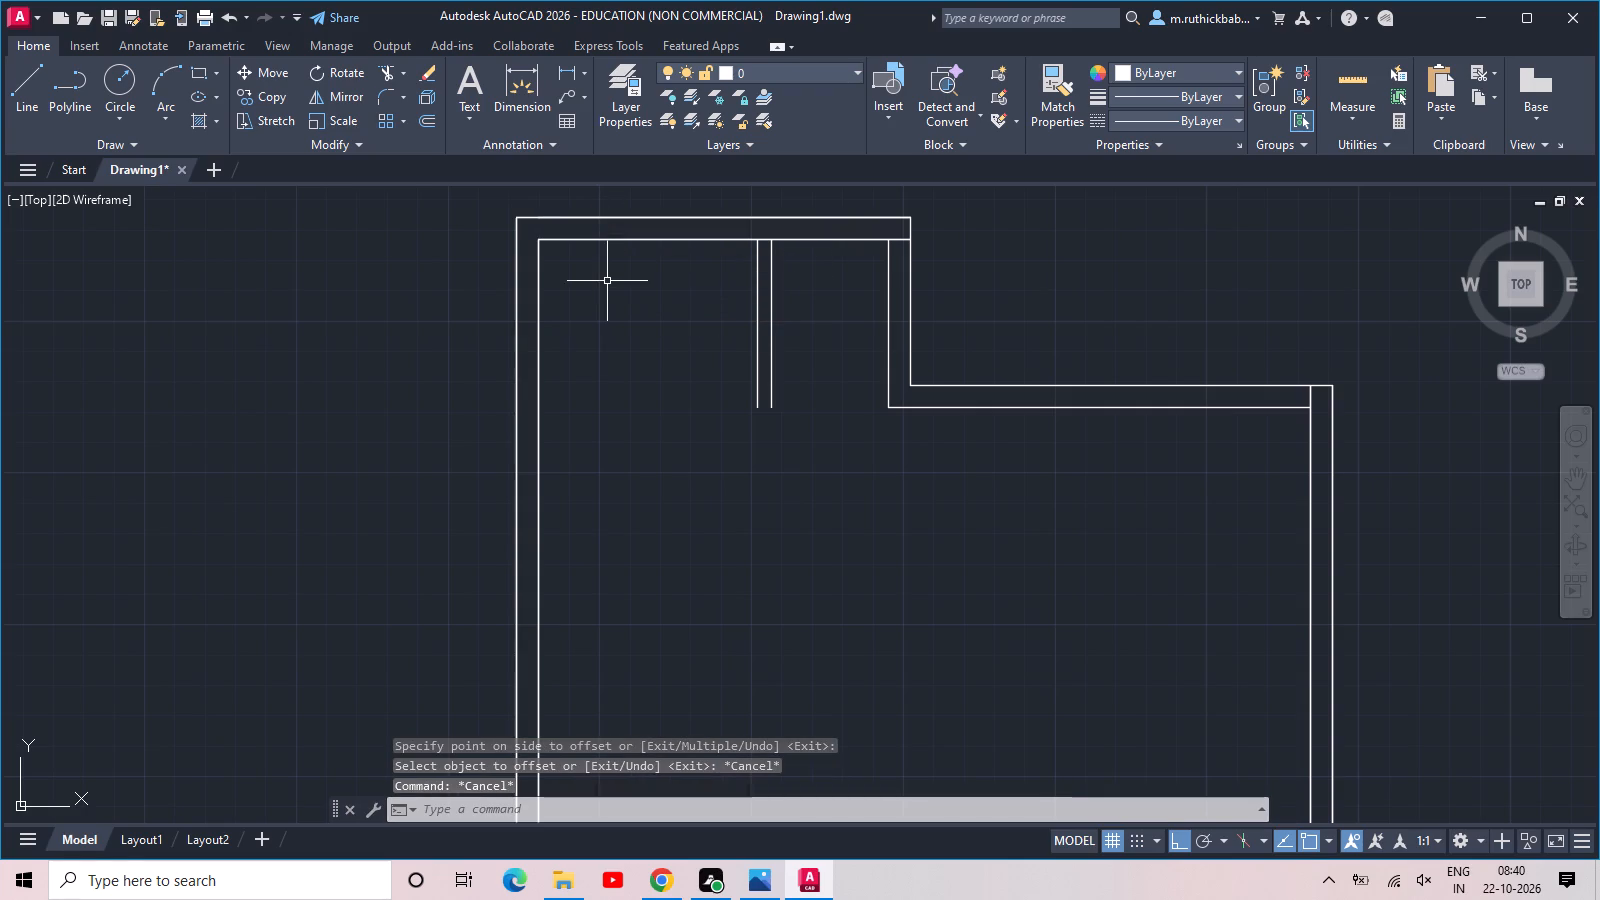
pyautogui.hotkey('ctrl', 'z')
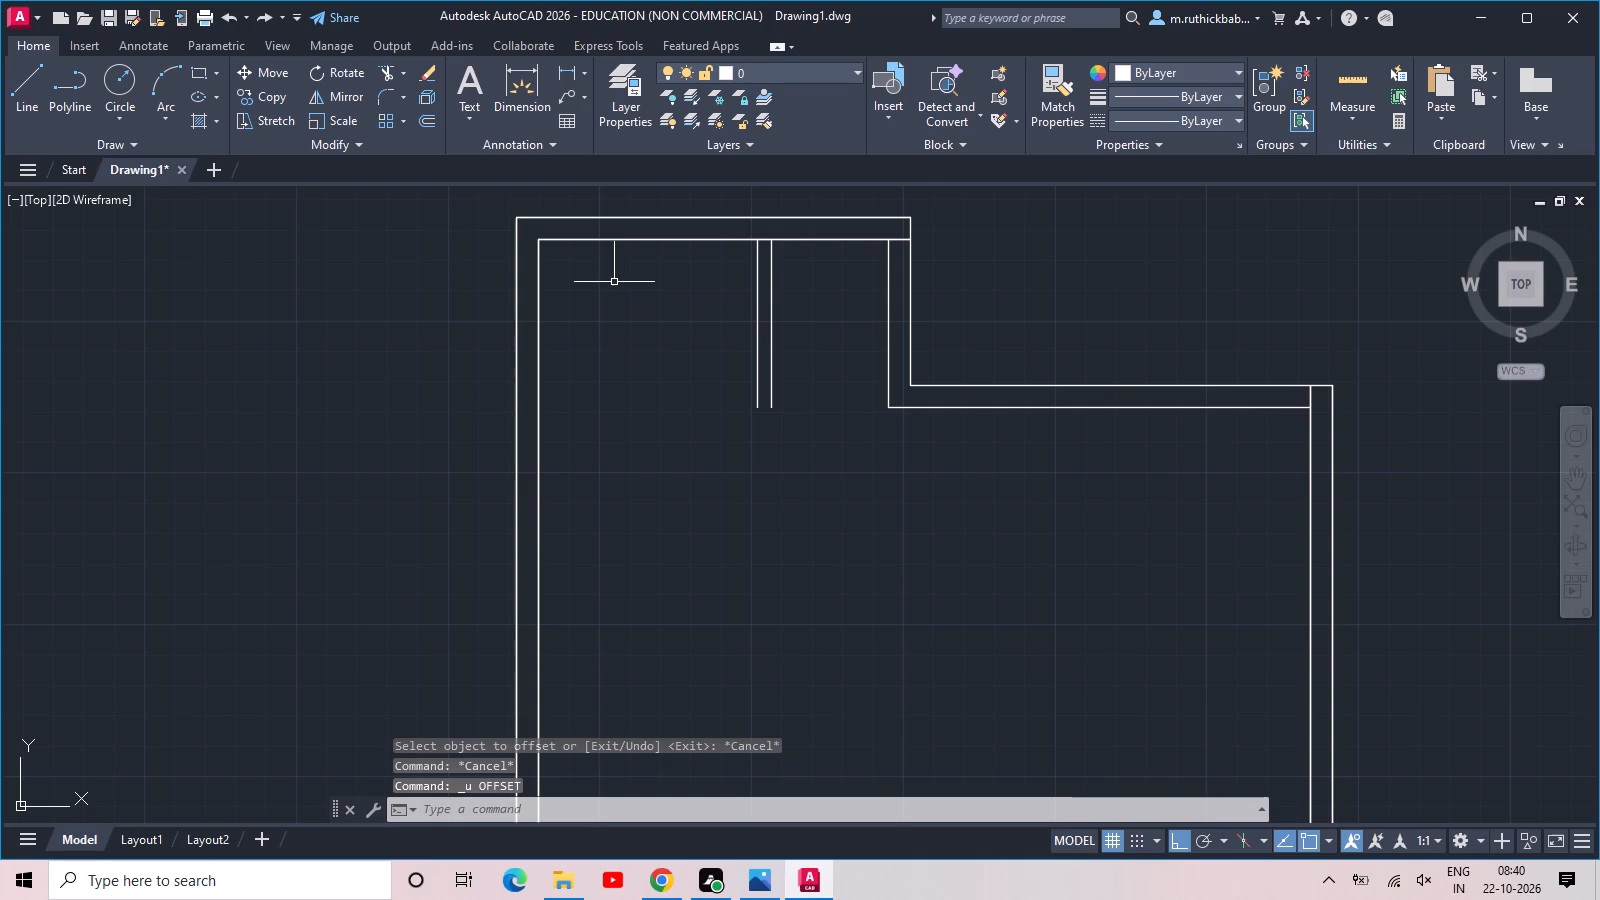
# Offset the second plan's inner top wall line 4' downward.
pyautogui.write('off 9')
pyautogui.press('space')
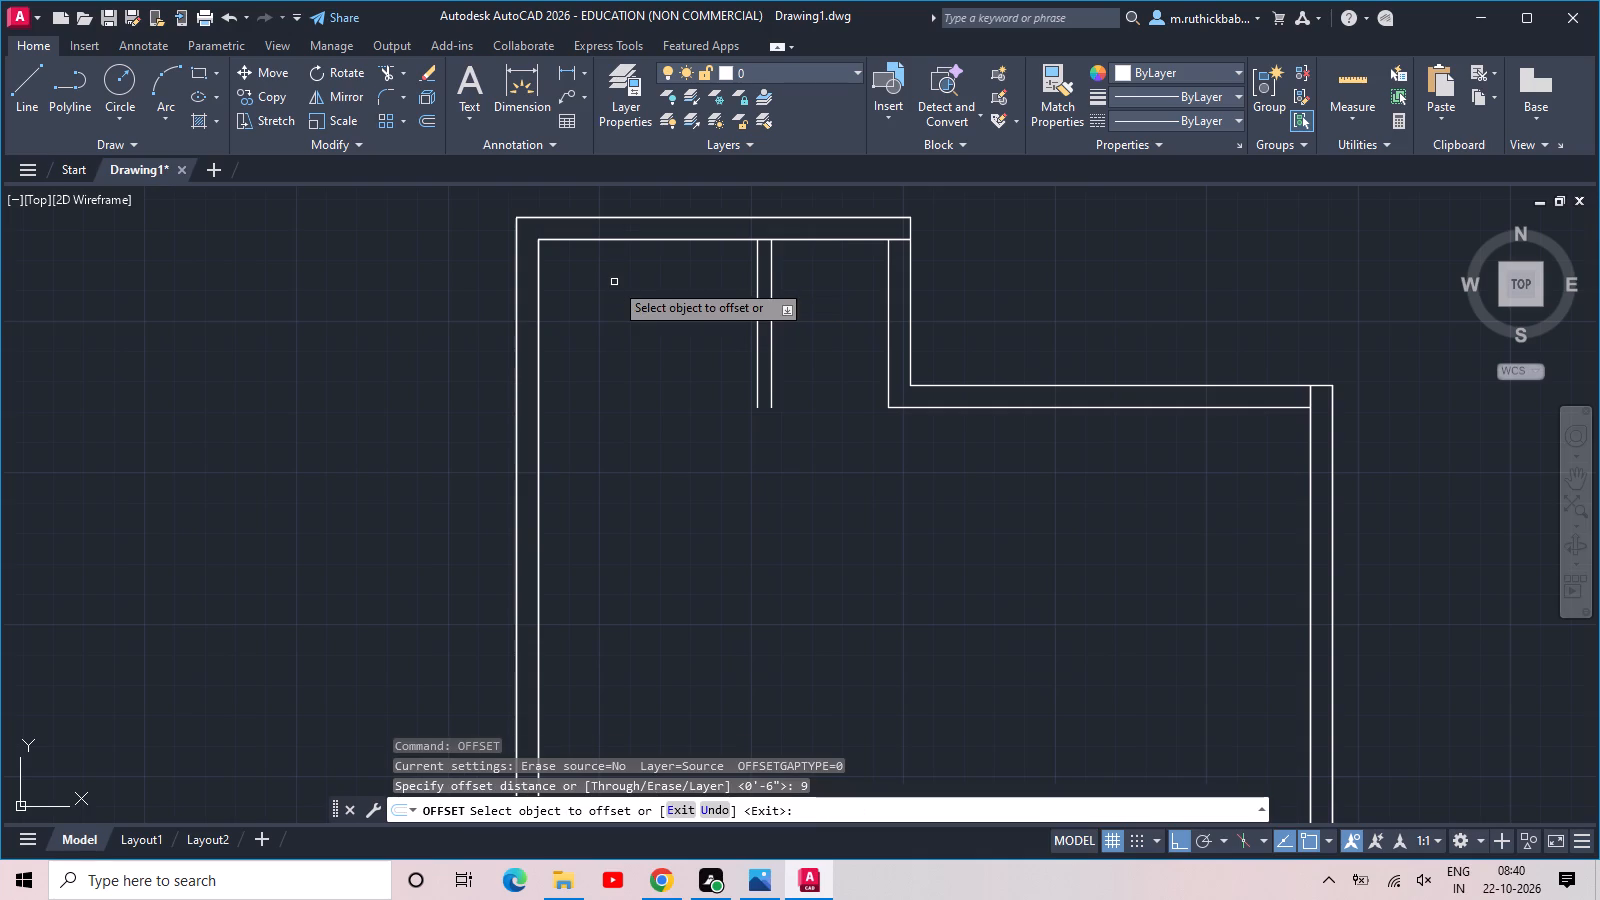
pyautogui.click(630, 239)
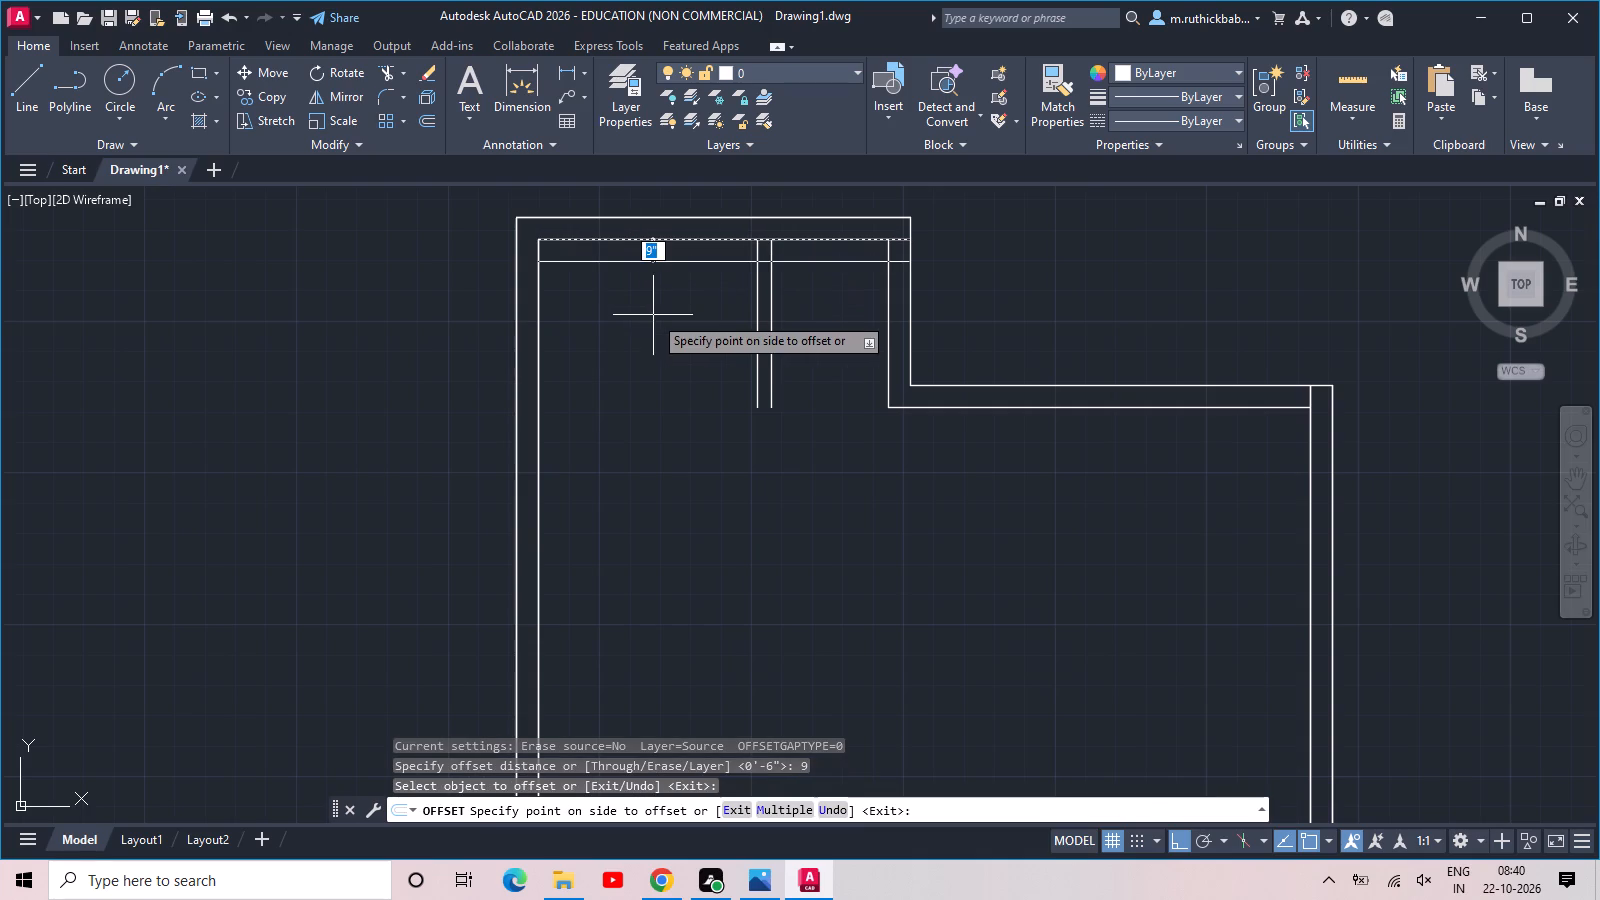
pyautogui.write("4'")
pyautogui.press('Return')
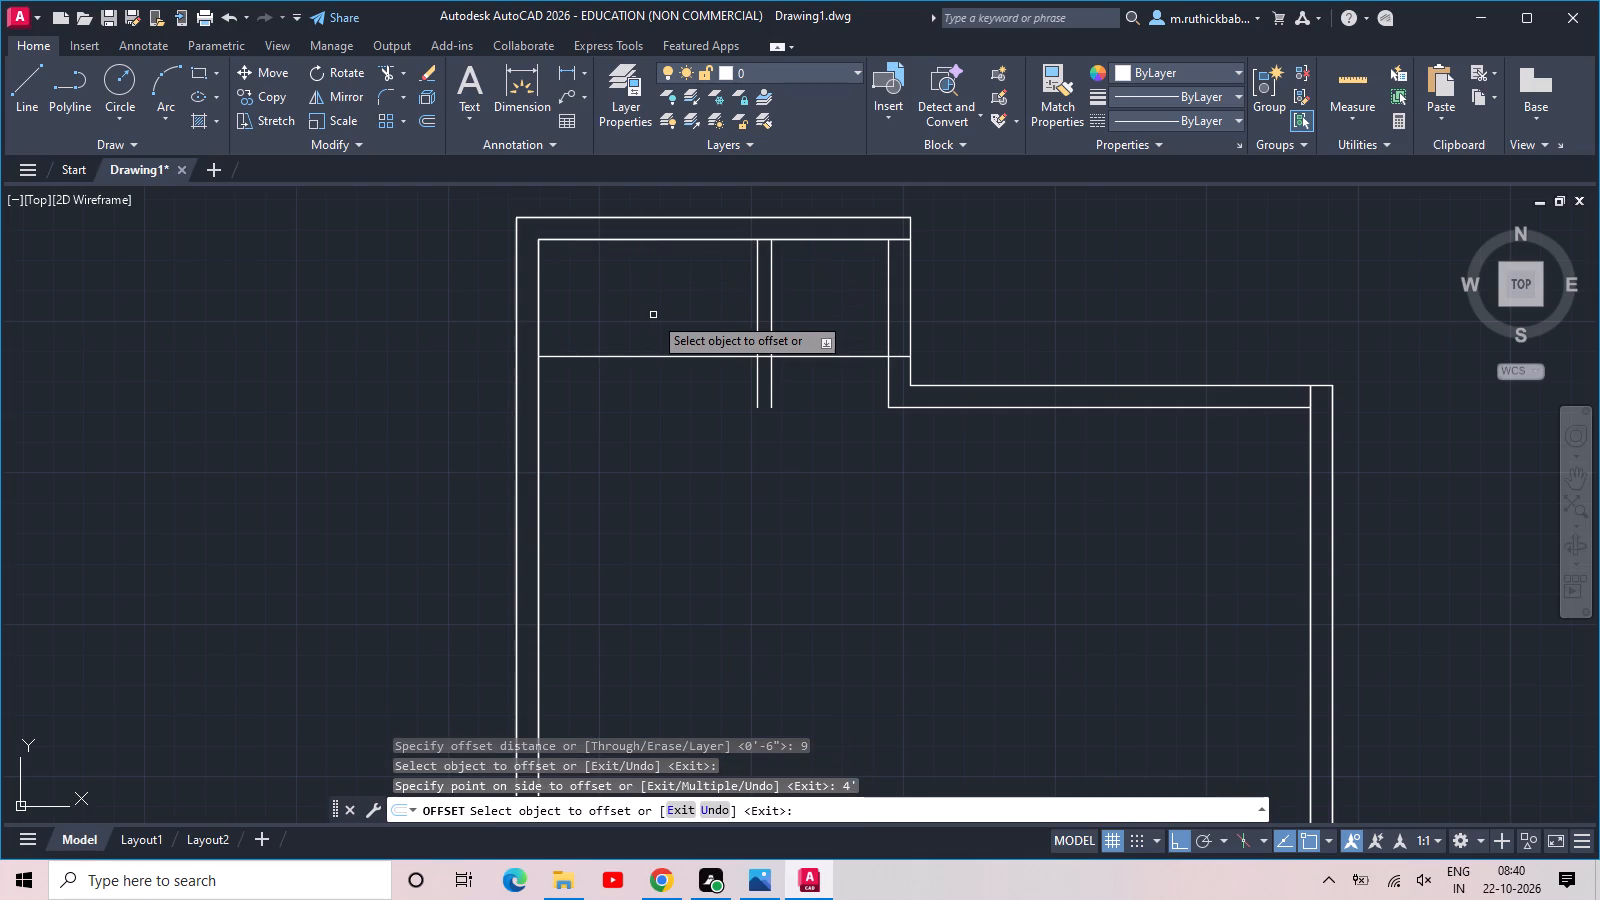
# Offset the new horizontal line 6" downward to form the second partition wall.
pyautogui.click(652, 355)
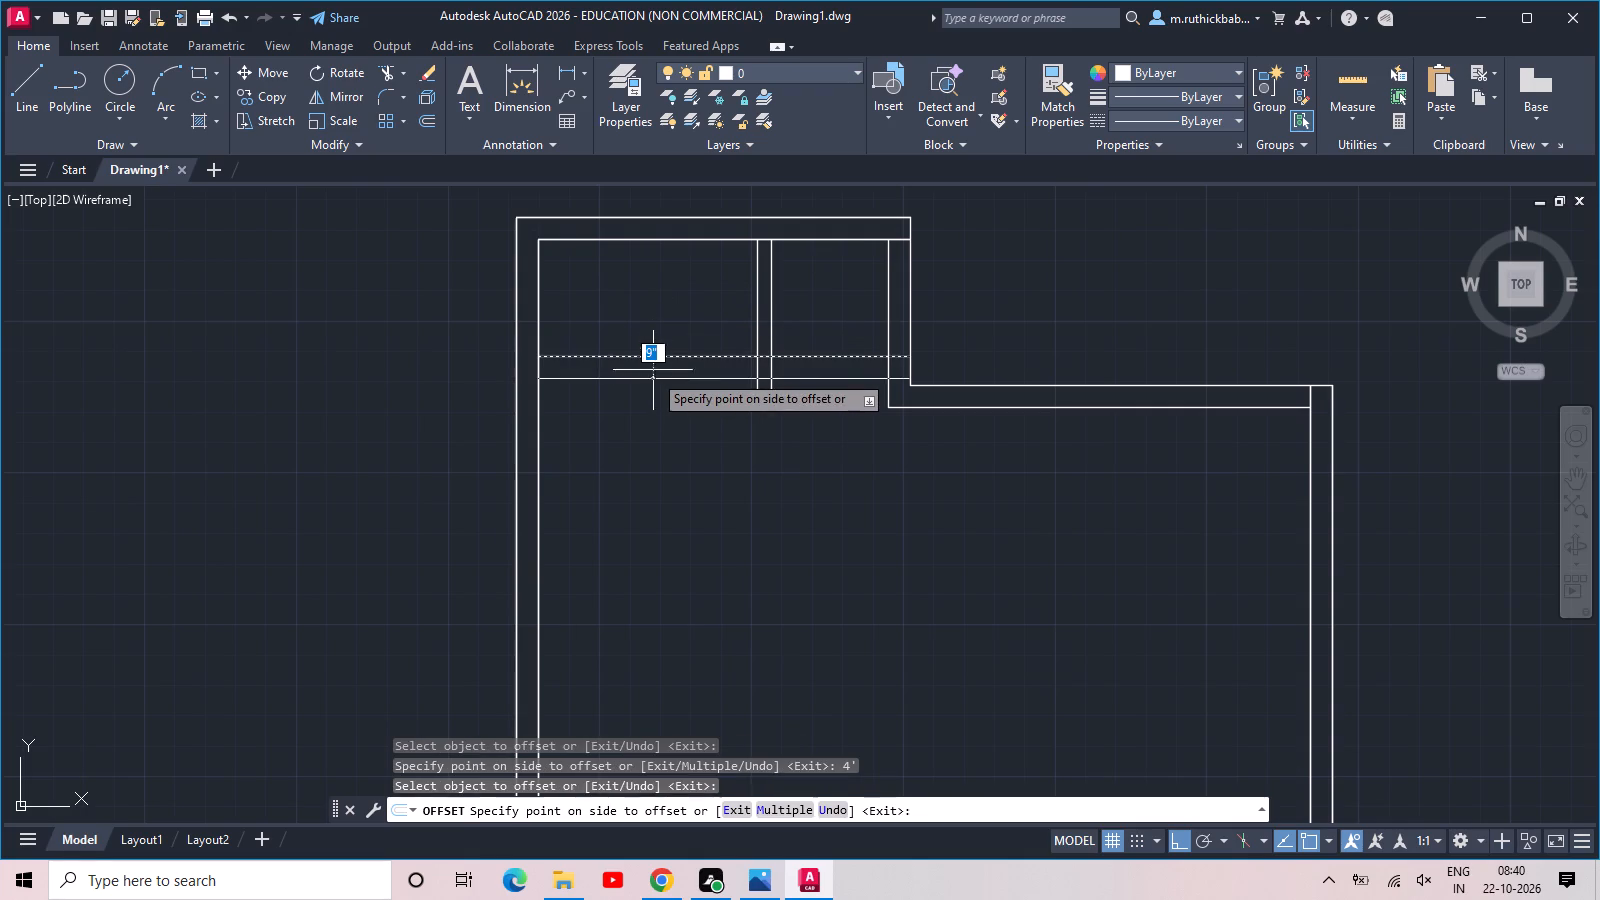
pyautogui.write('6')
pyautogui.press('space')
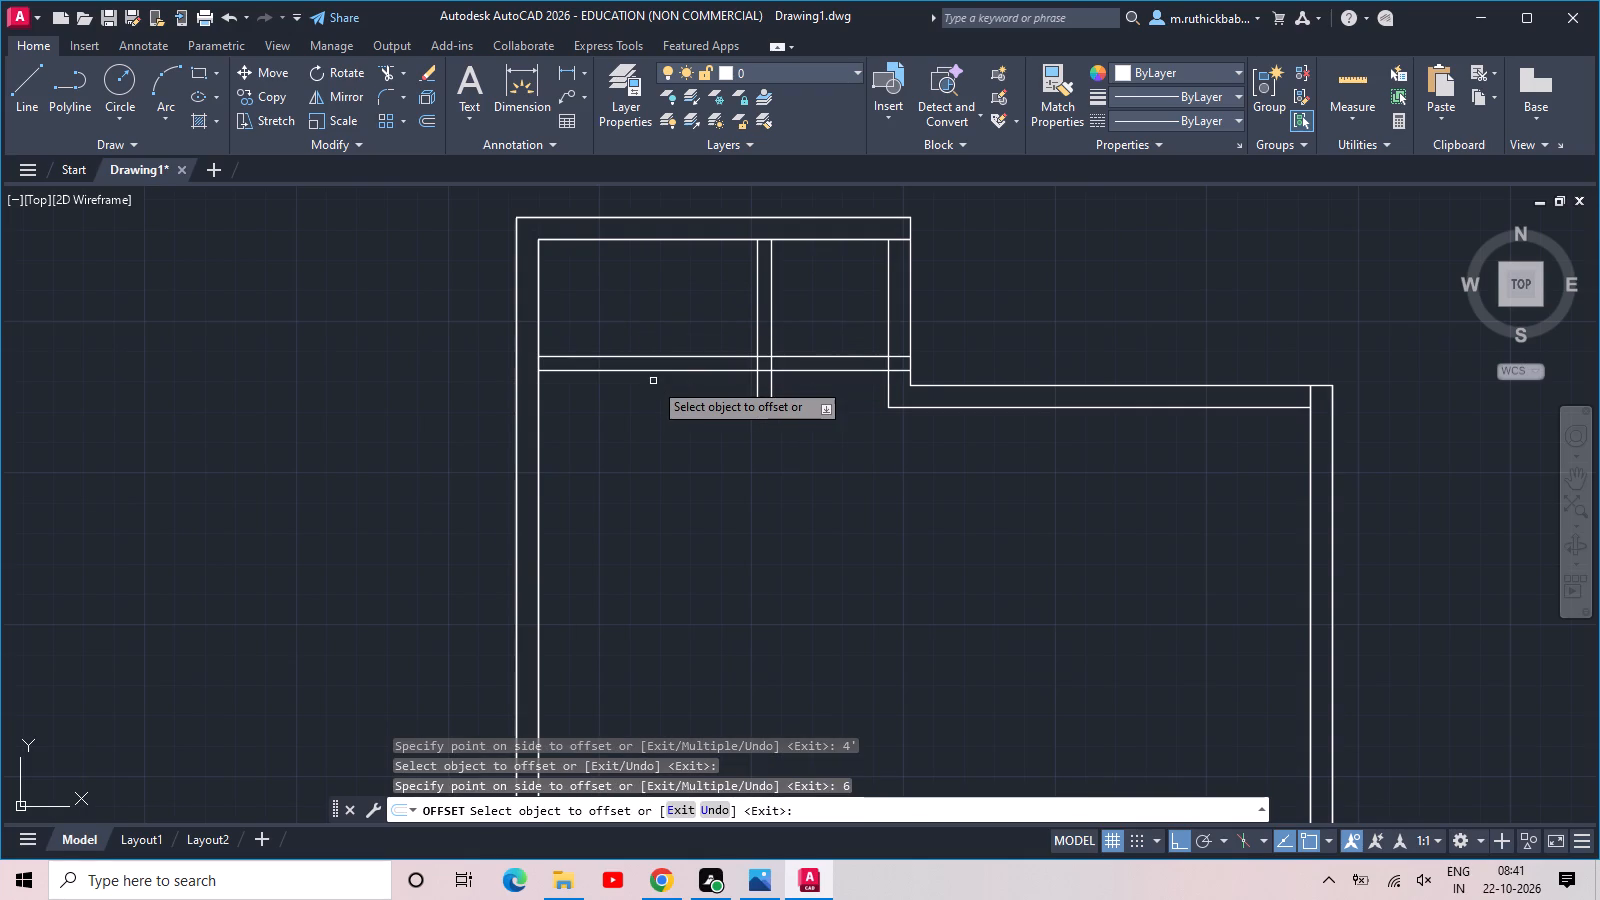
pyautogui.moveTo(694, 375); pyautogui.dragTo(658, 216, button='middle')
pyautogui.moveTo(661, 306); pyautogui.dragTo(598, 302, button='middle')
pyautogui.scroll(-1, 599, 293)
pyautogui.scroll(1, 748, 279)
pyautogui.scroll(-2, 745, 281)
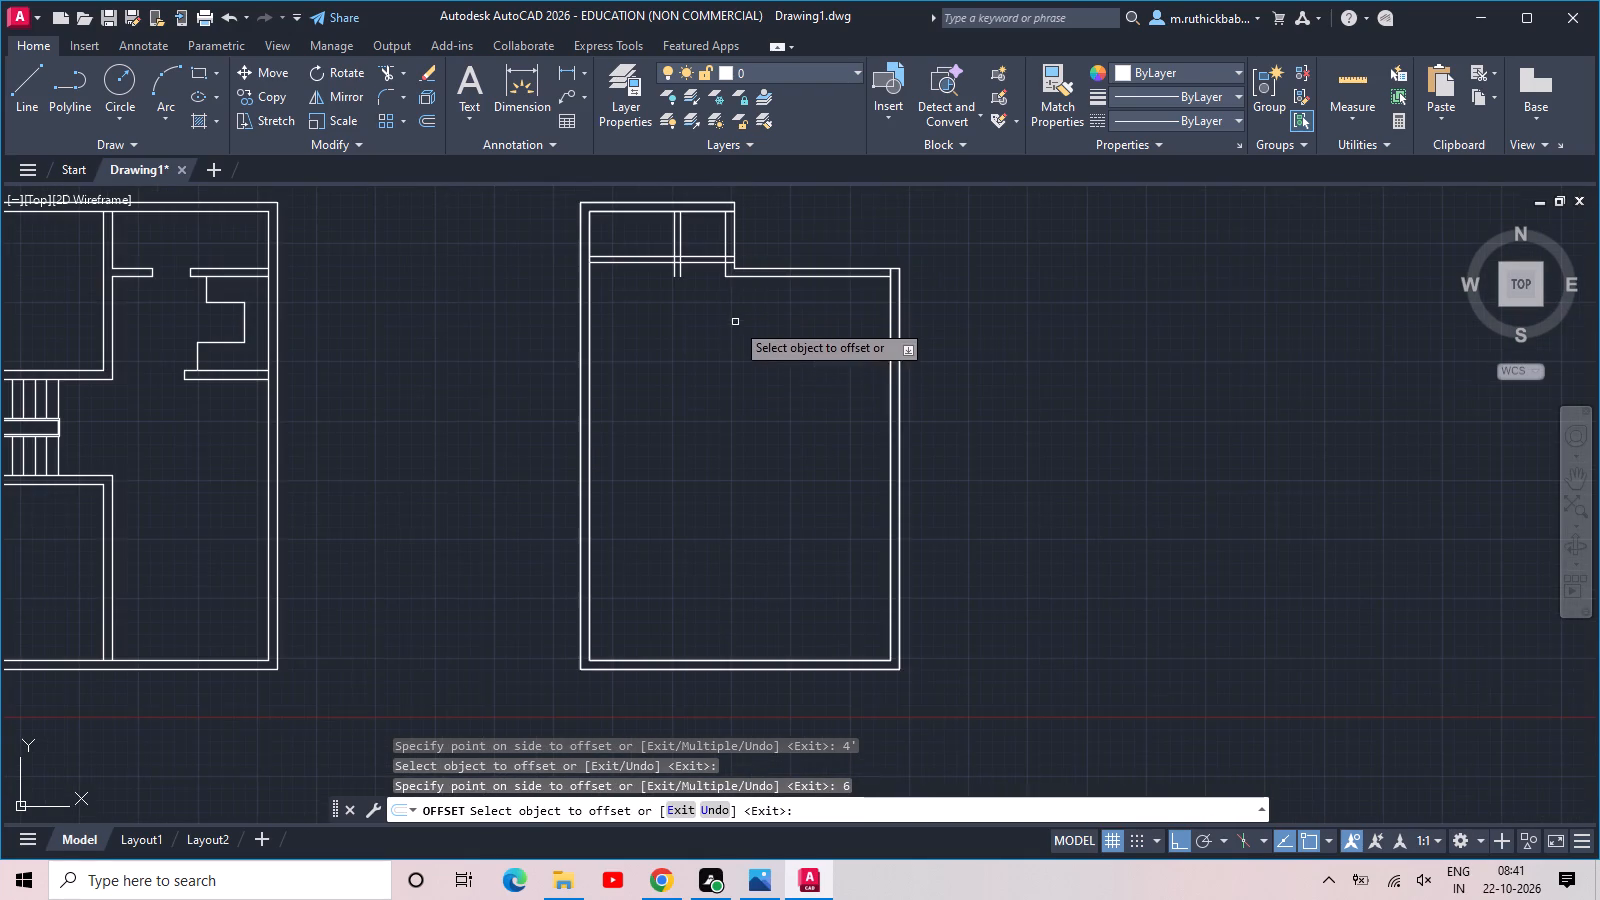
pyautogui.moveTo(739, 368); pyautogui.dragTo(760, 318, button='middle')
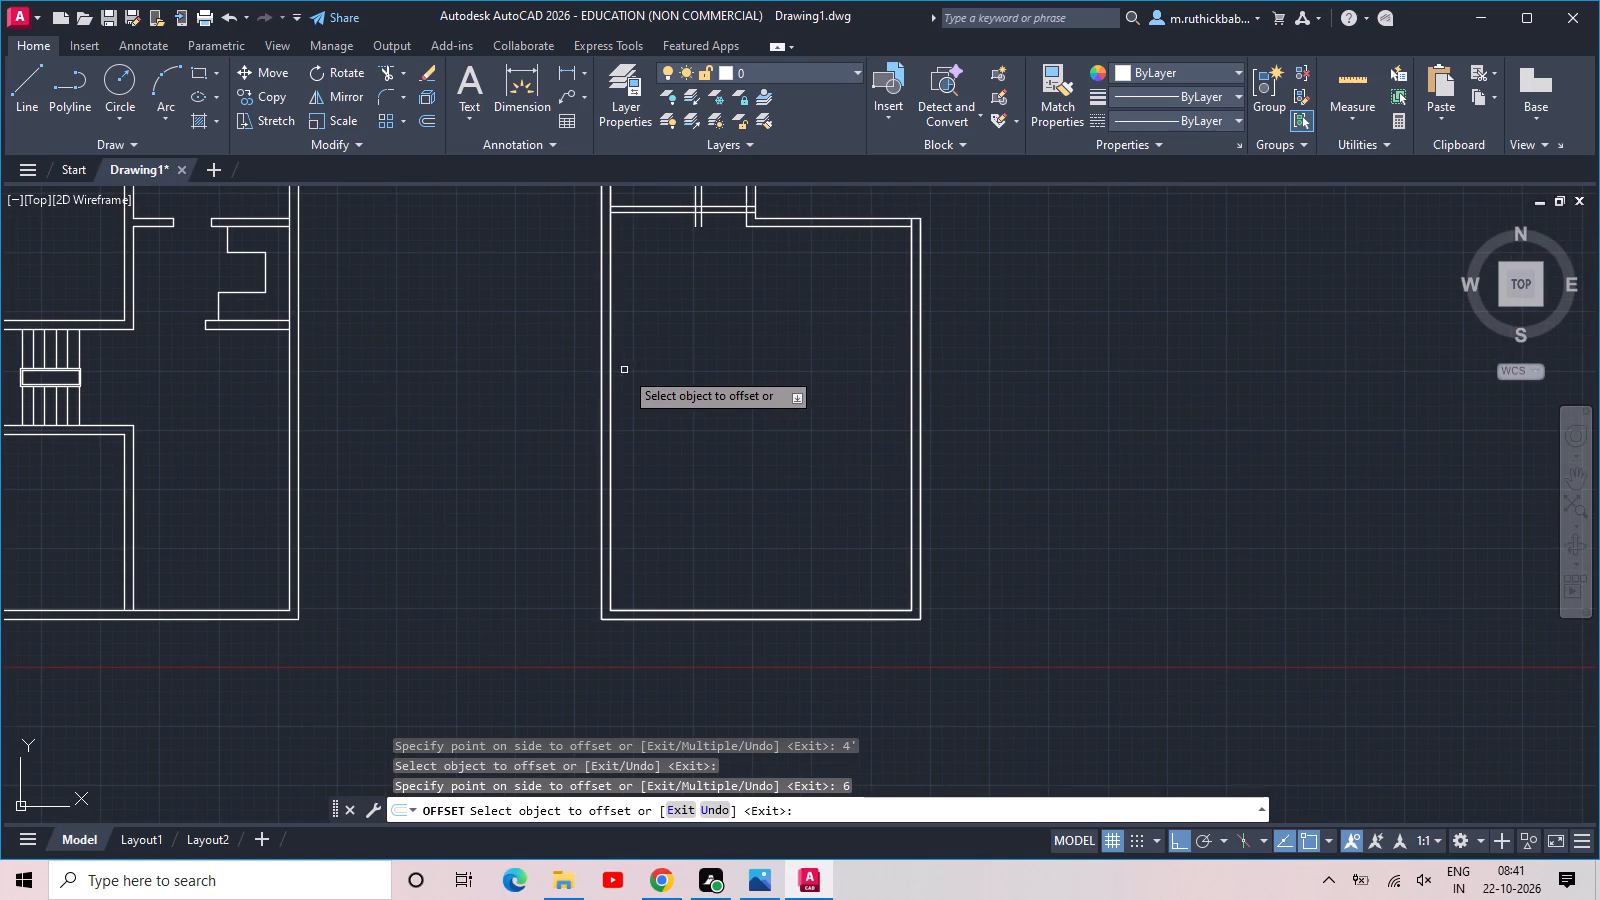
pyautogui.moveTo(616, 370); pyautogui.dragTo(945, 460, button='middle')
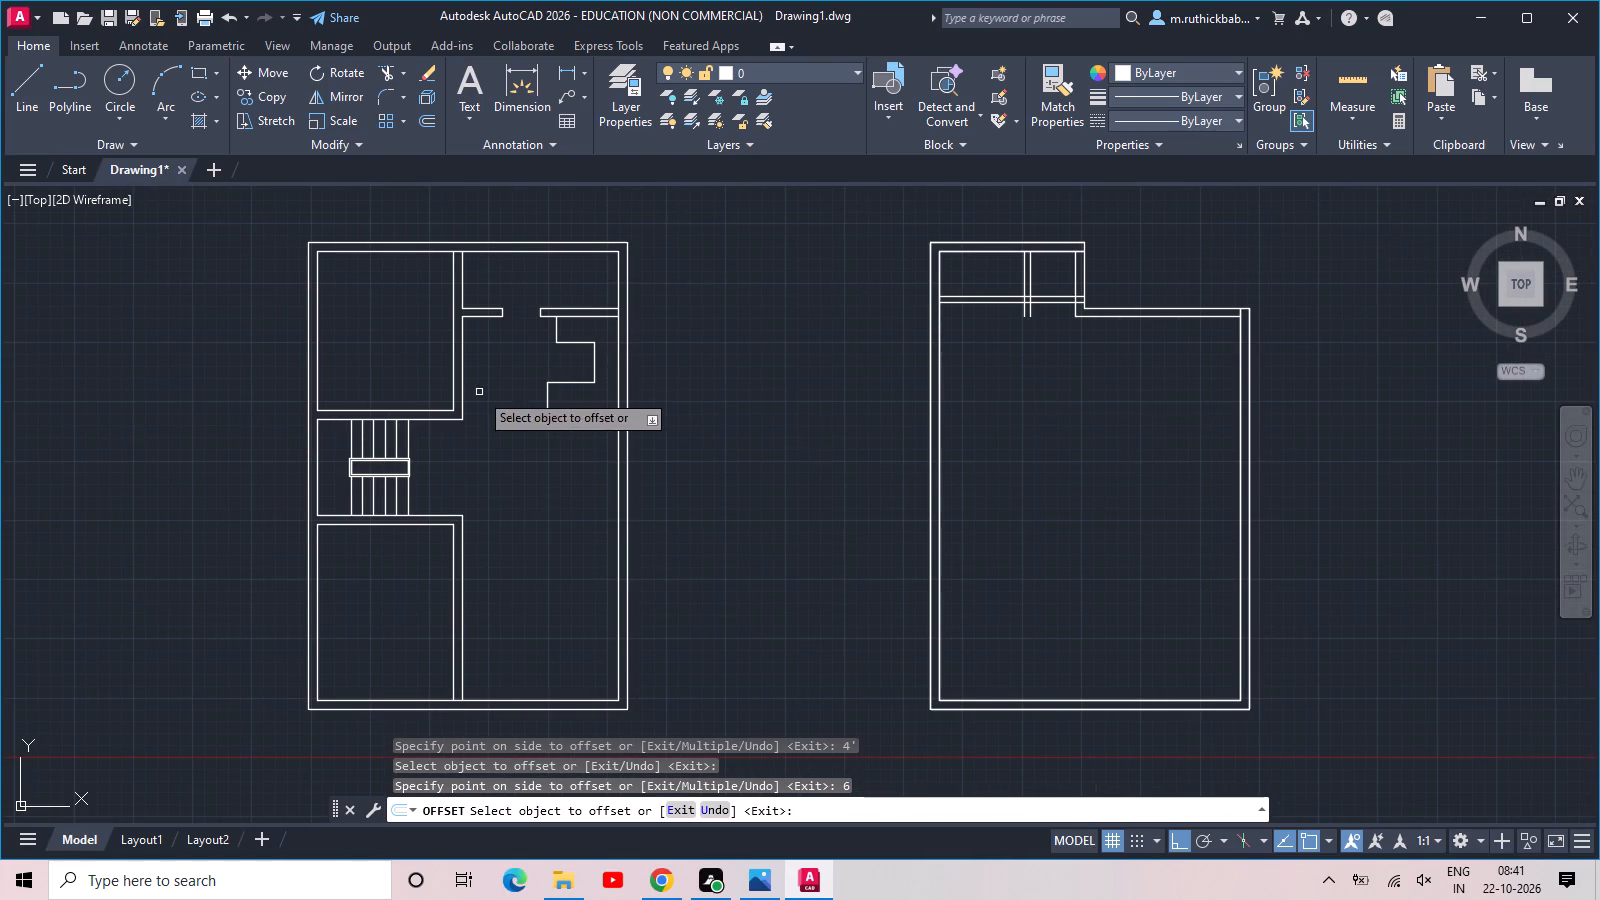
pyautogui.press('Escape')
pyautogui.press('Escape')
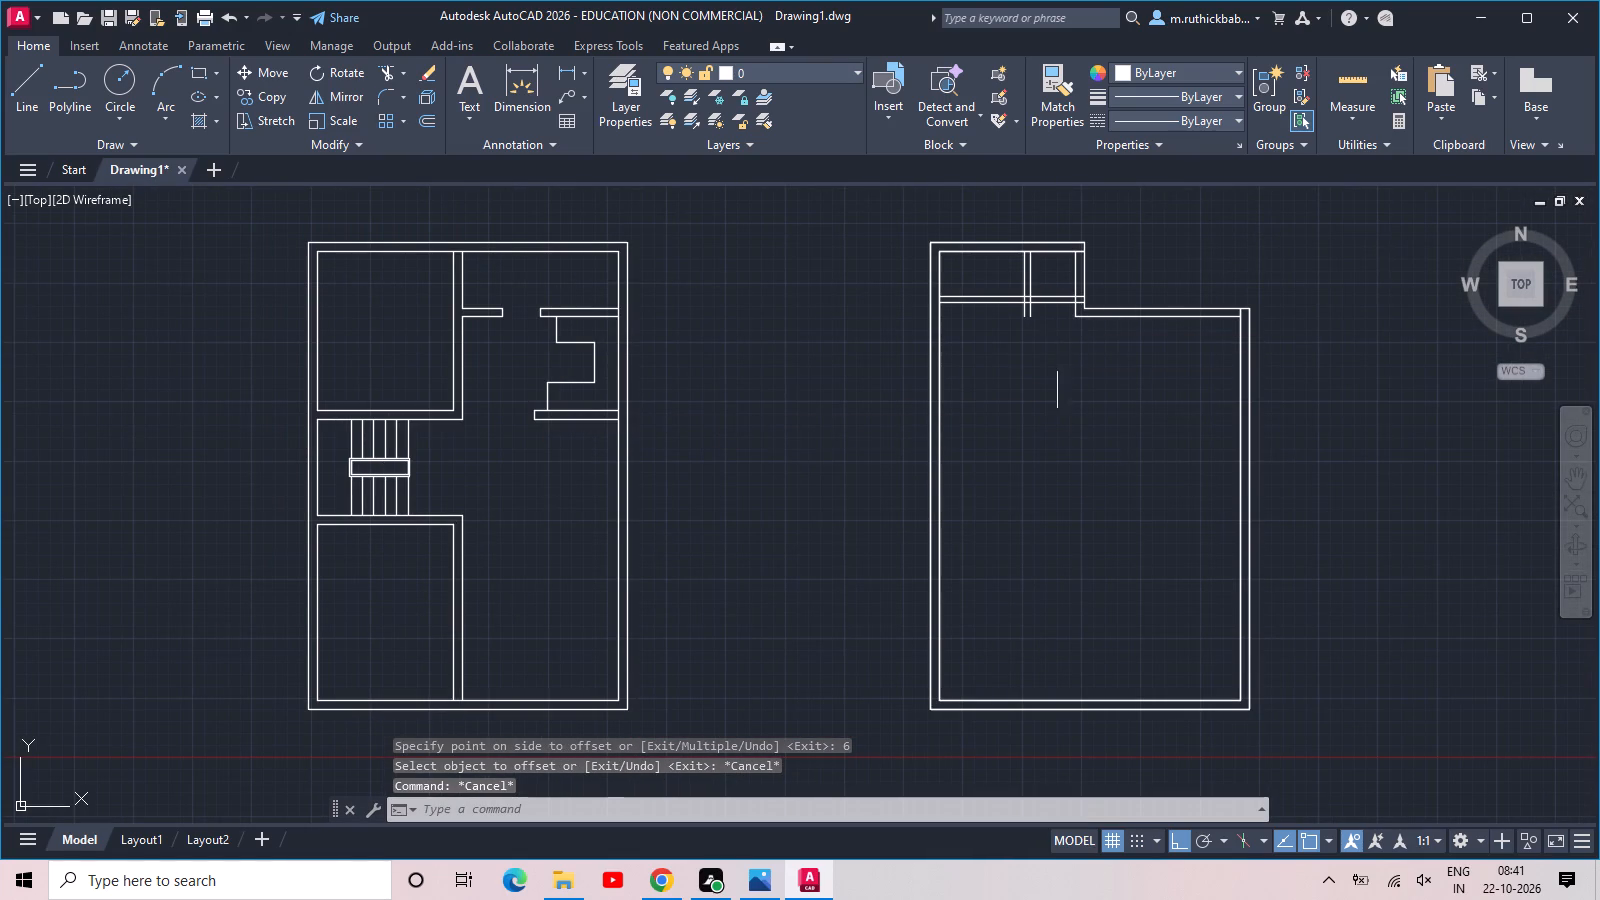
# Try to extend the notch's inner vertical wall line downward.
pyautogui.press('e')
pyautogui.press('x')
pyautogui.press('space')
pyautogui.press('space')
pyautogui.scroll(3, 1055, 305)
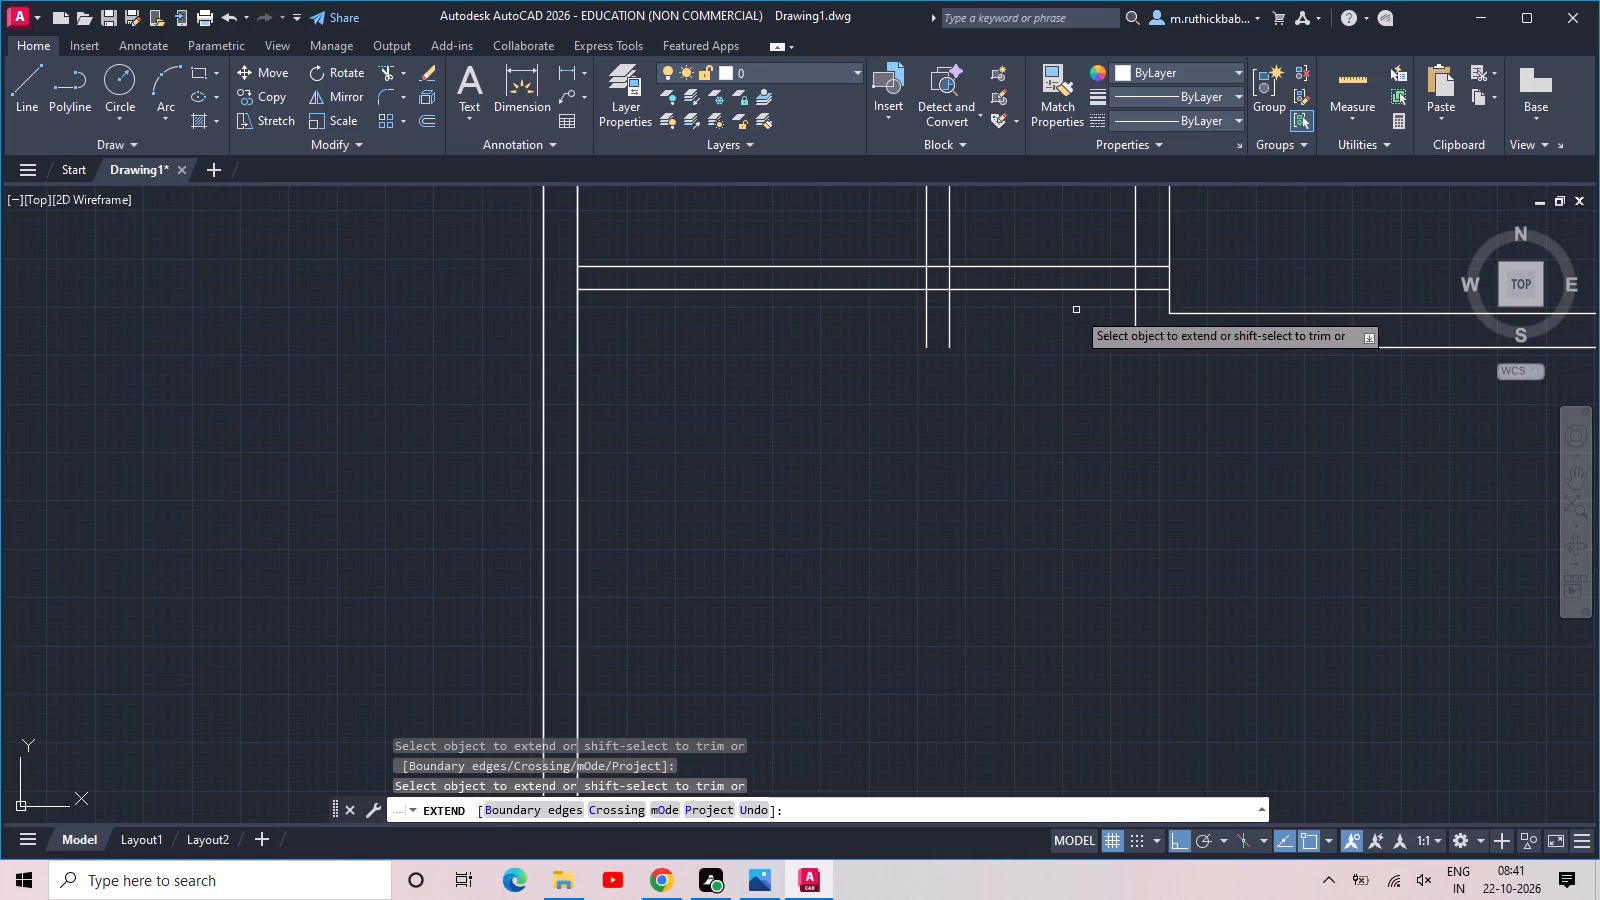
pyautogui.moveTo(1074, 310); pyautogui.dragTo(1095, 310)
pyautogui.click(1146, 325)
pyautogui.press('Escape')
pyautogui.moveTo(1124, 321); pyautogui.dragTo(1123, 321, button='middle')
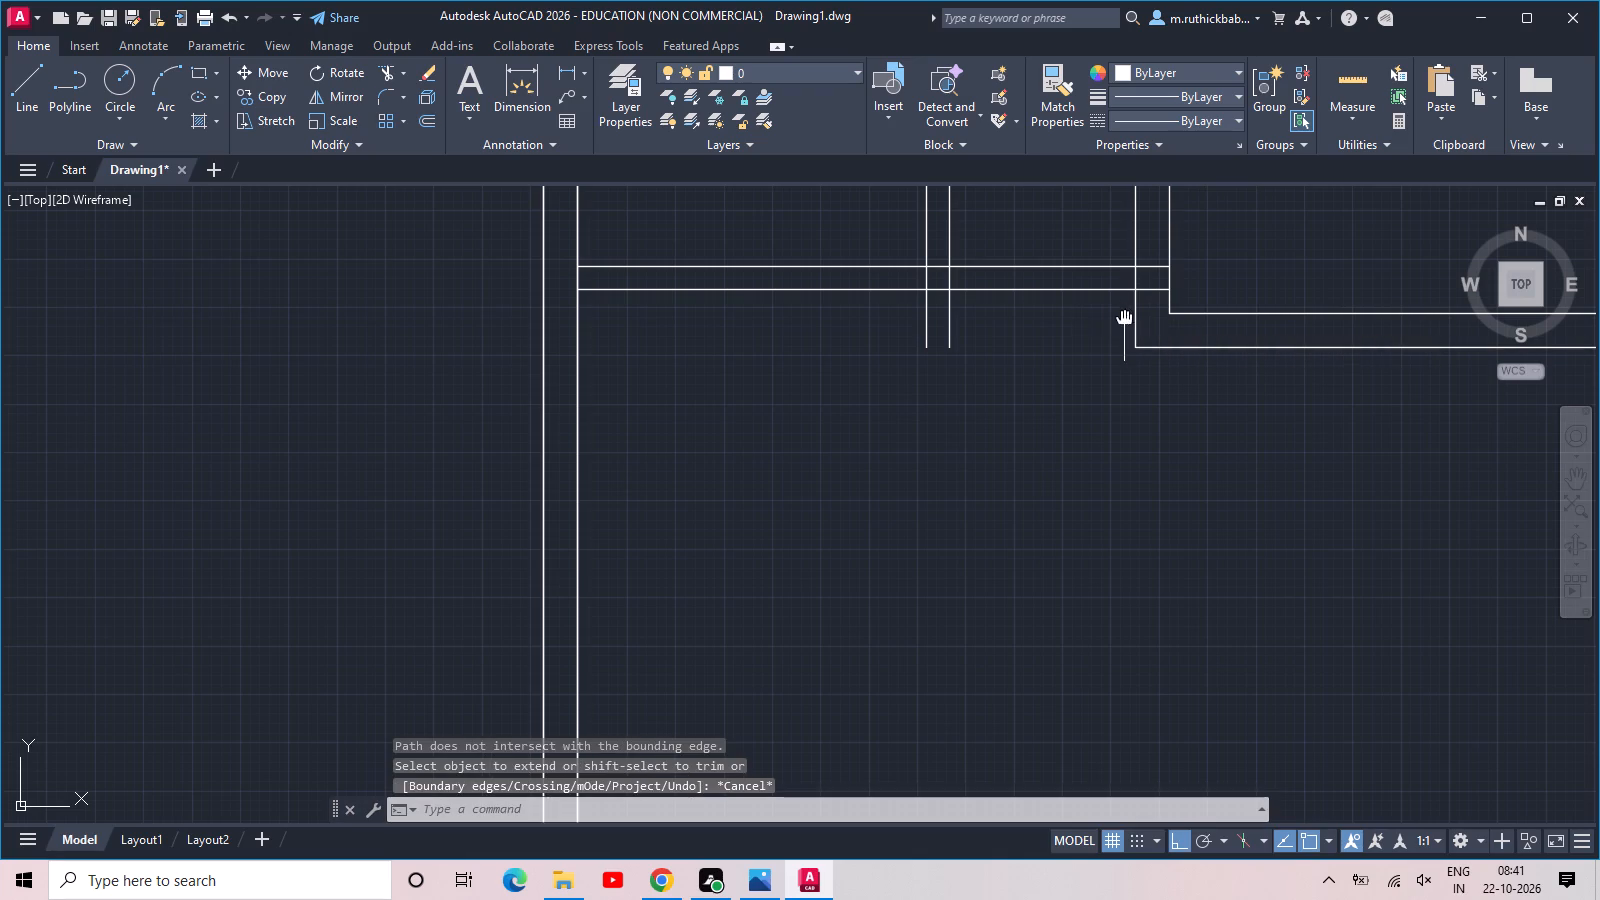
# Draw a vertical line about 33'-9" long from the notch's inner corner down to the second plan's inner bottom wall line.
pyautogui.moveTo(1123, 321); pyautogui.dragTo(917, 128, button='middle')
pyautogui.scroll(-2, 916, 180)
pyautogui.moveTo(896, 279); pyautogui.dragTo(813, 344, button='middle')
pyautogui.scroll(-1, 811, 346)
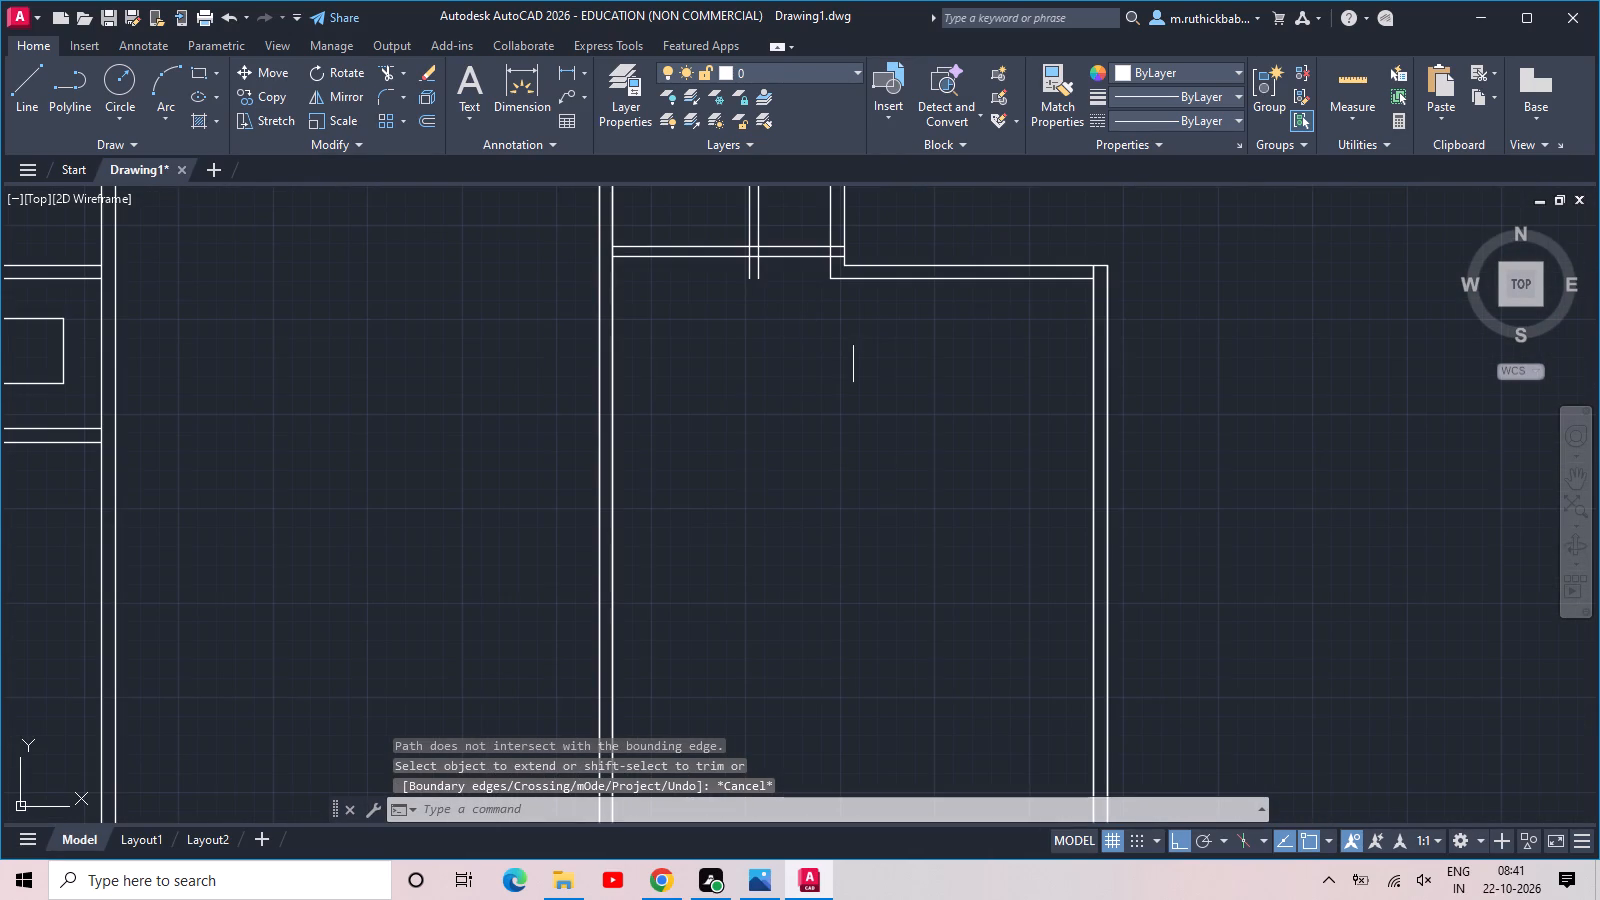
pyautogui.write('l')
pyautogui.press('space')
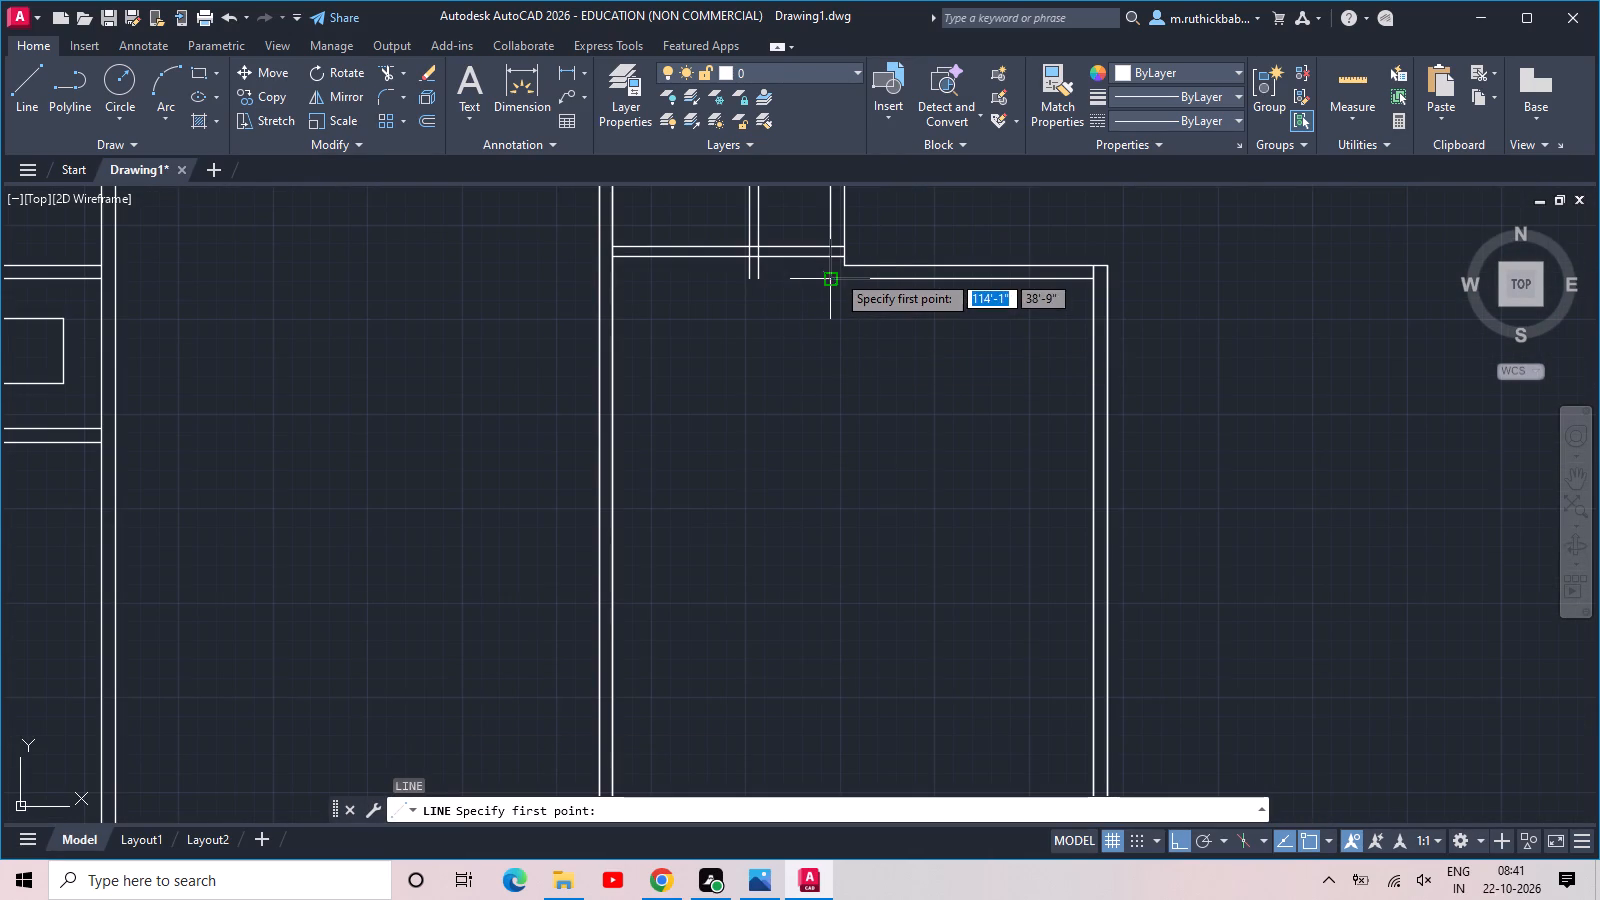
pyautogui.click(836, 273)
pyautogui.moveTo(842, 536); pyautogui.dragTo(836, 278, button='middle')
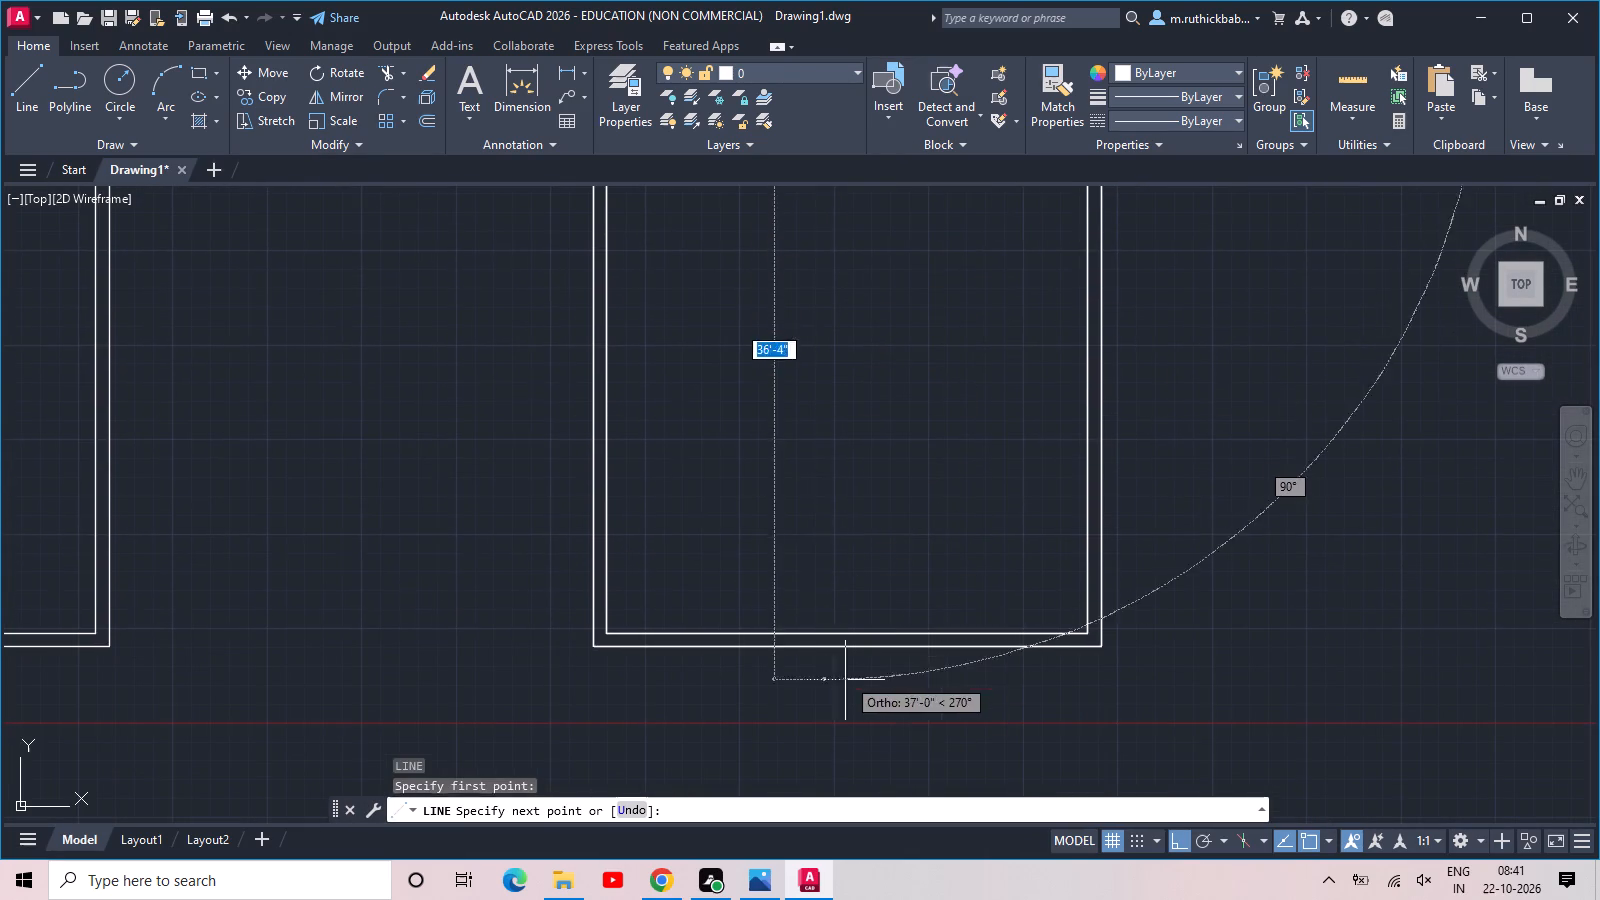
pyautogui.click(824, 638)
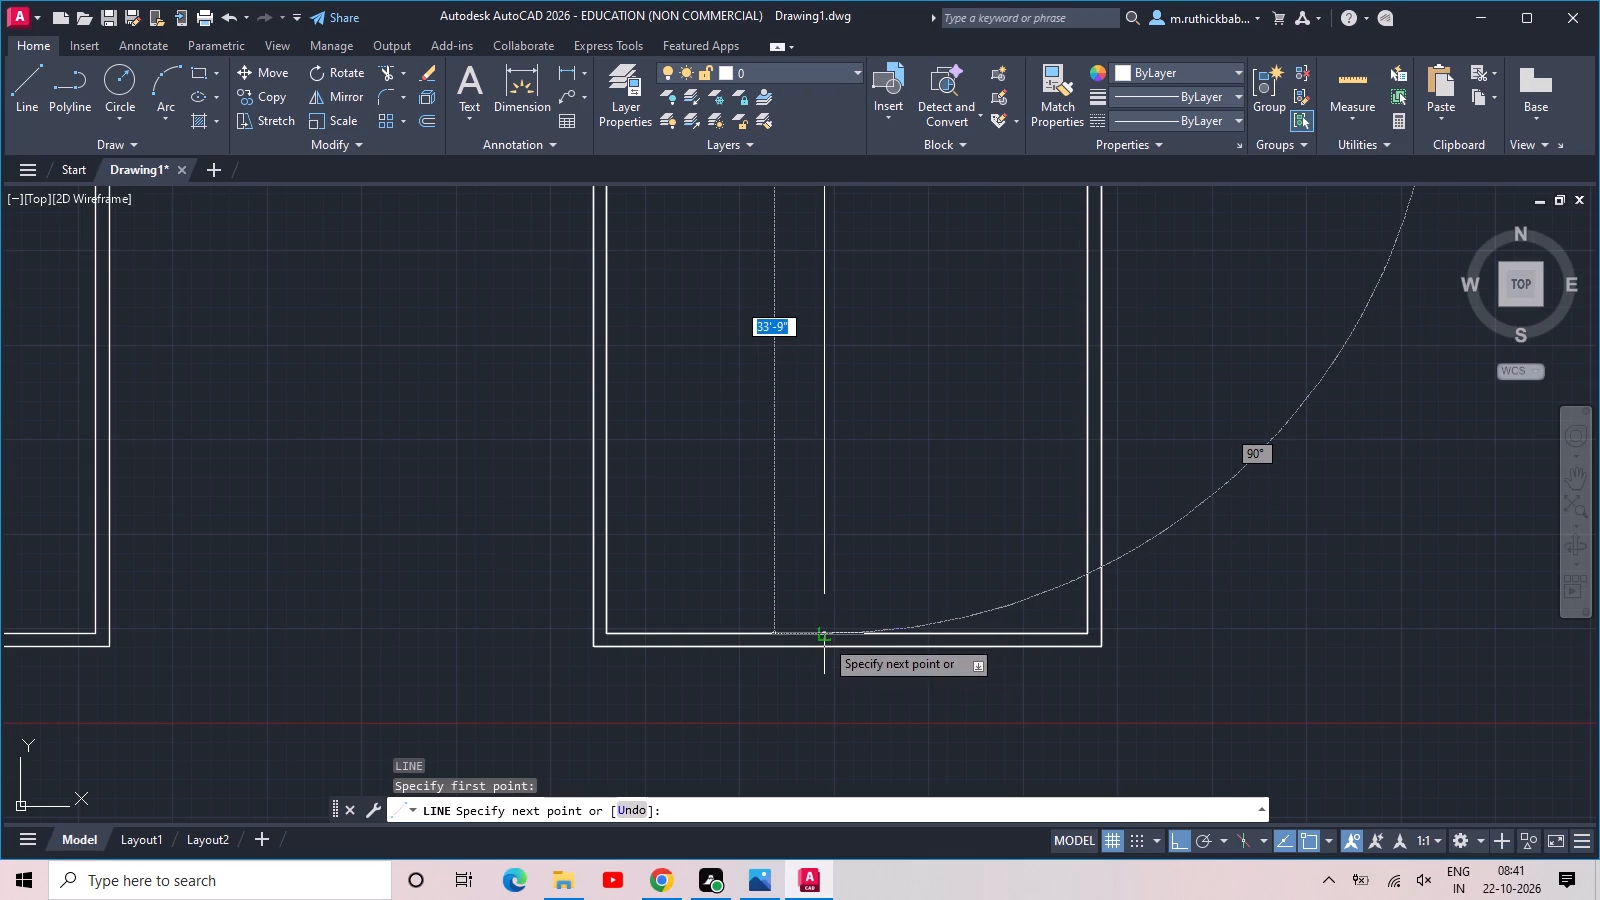
pyautogui.press('Escape')
pyautogui.scroll(-2, 885, 506)
pyautogui.moveTo(885, 408); pyautogui.dragTo(852, 500, button='middle')
pyautogui.scroll(2, 830, 427)
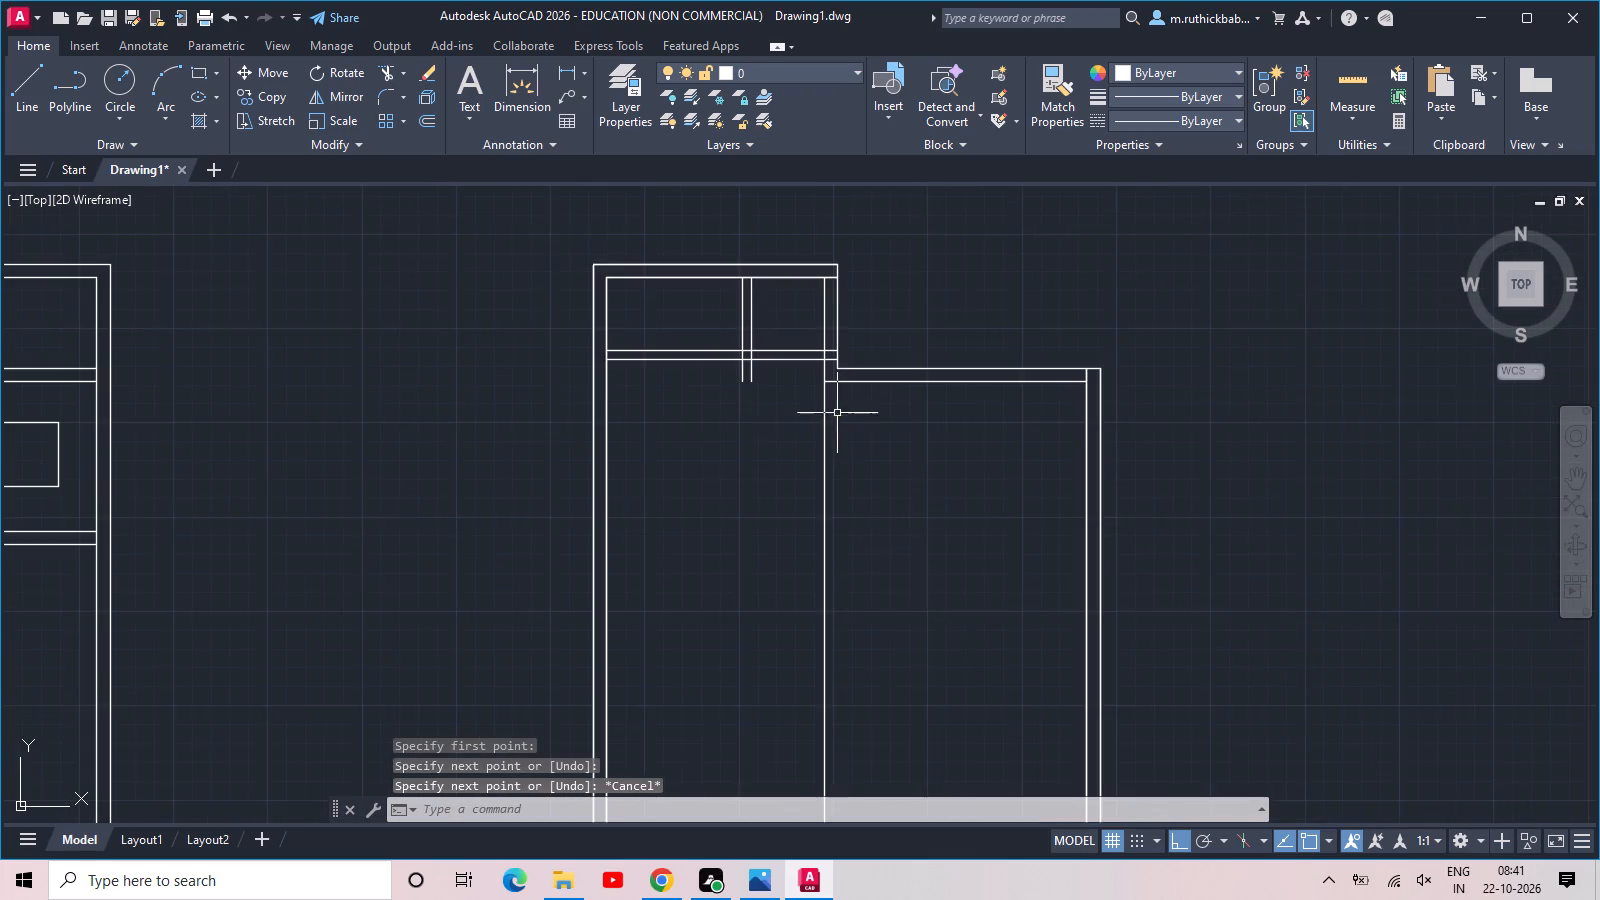
# Draw a vertical line about 37'-11" long from the notch's outer corner down past the second plan's outer bottom wall line.
pyautogui.scroll(1, 837, 412)
pyautogui.press('space')
pyautogui.click(836, 342)
pyautogui.scroll(-1, 828, 572)
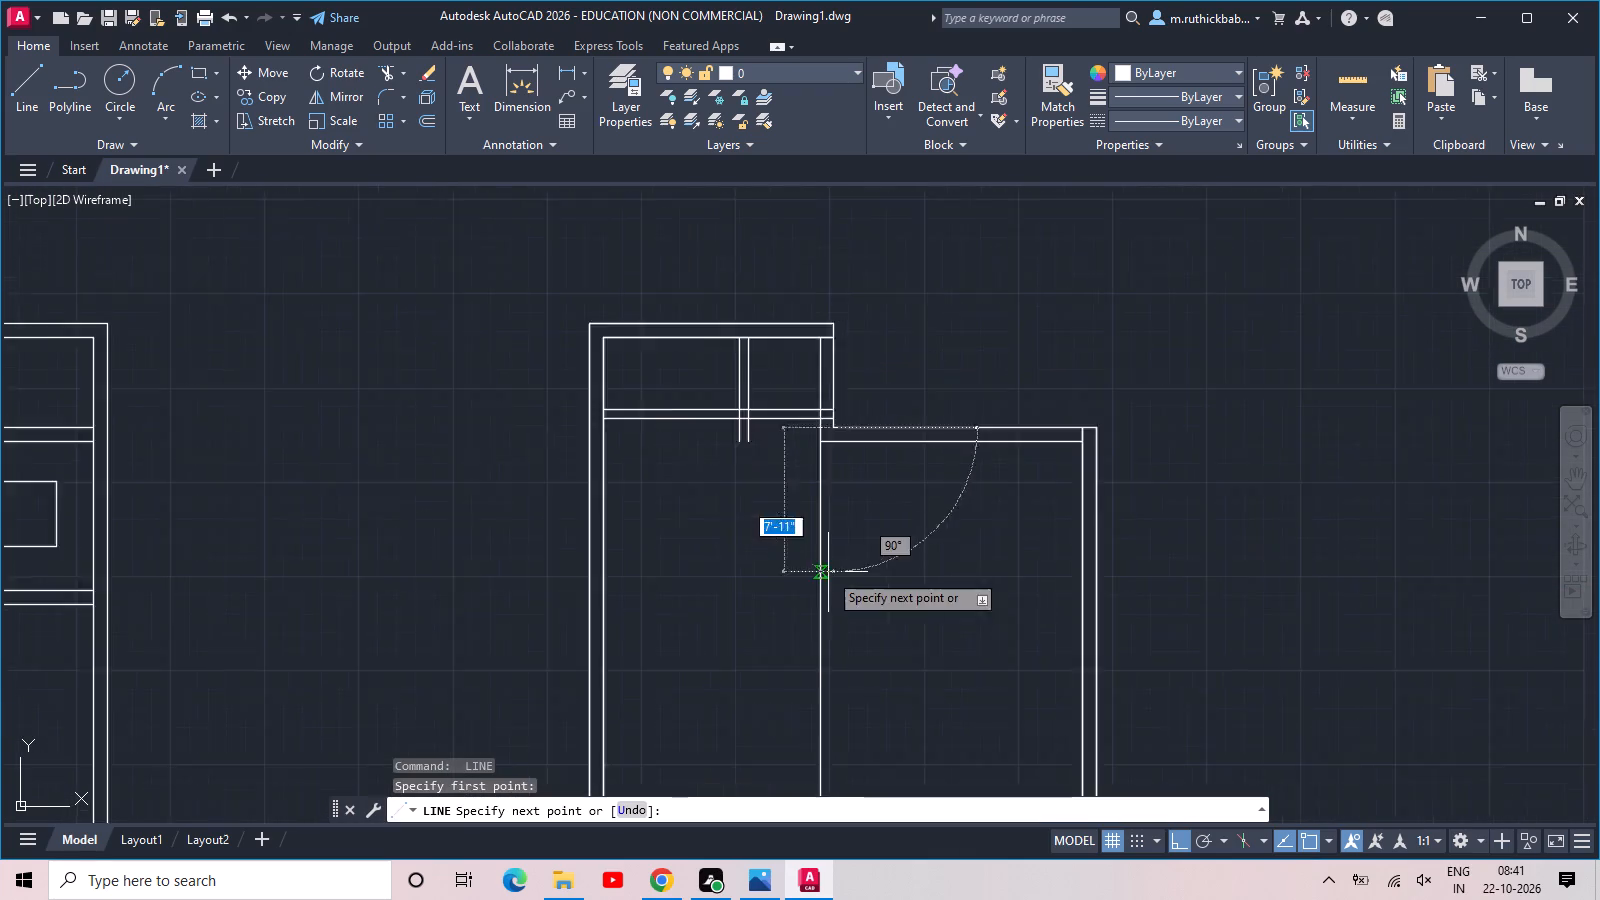
pyautogui.scroll(-2, 828, 572)
pyautogui.moveTo(828, 573); pyautogui.dragTo(797, 342, button='middle')
pyautogui.scroll(2, 798, 545)
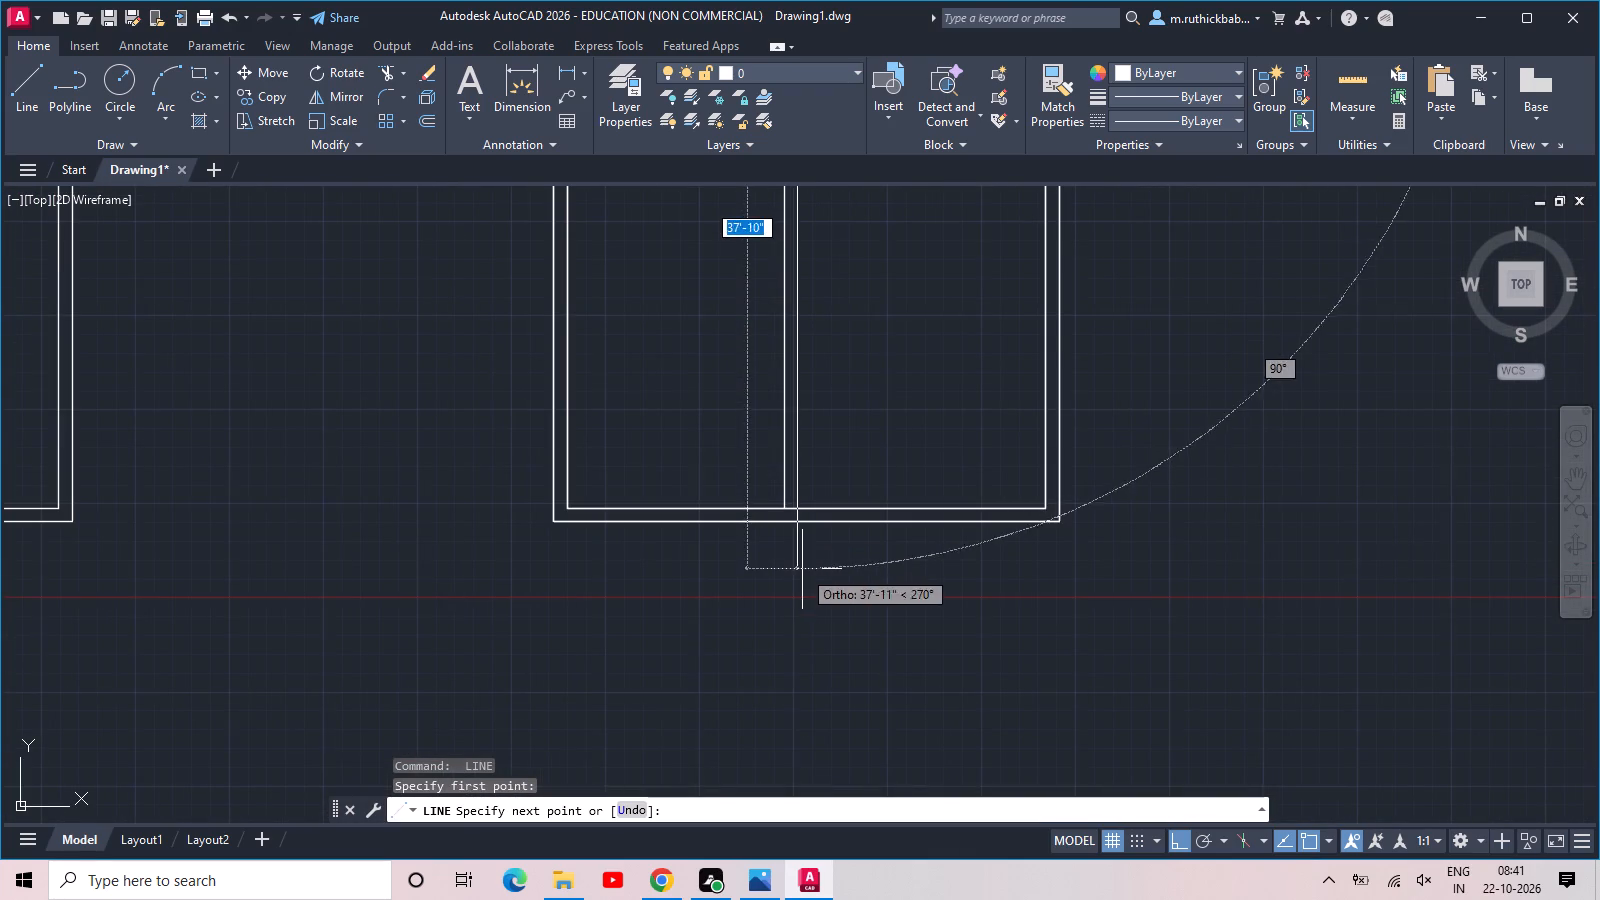
pyautogui.click(802, 569)
pyautogui.press('Escape')
# Trim the new vertical line back to the second plan's inner bottom wall line.
pyautogui.scroll(3, 806, 558)
pyautogui.write('tr')
pyautogui.press('space')
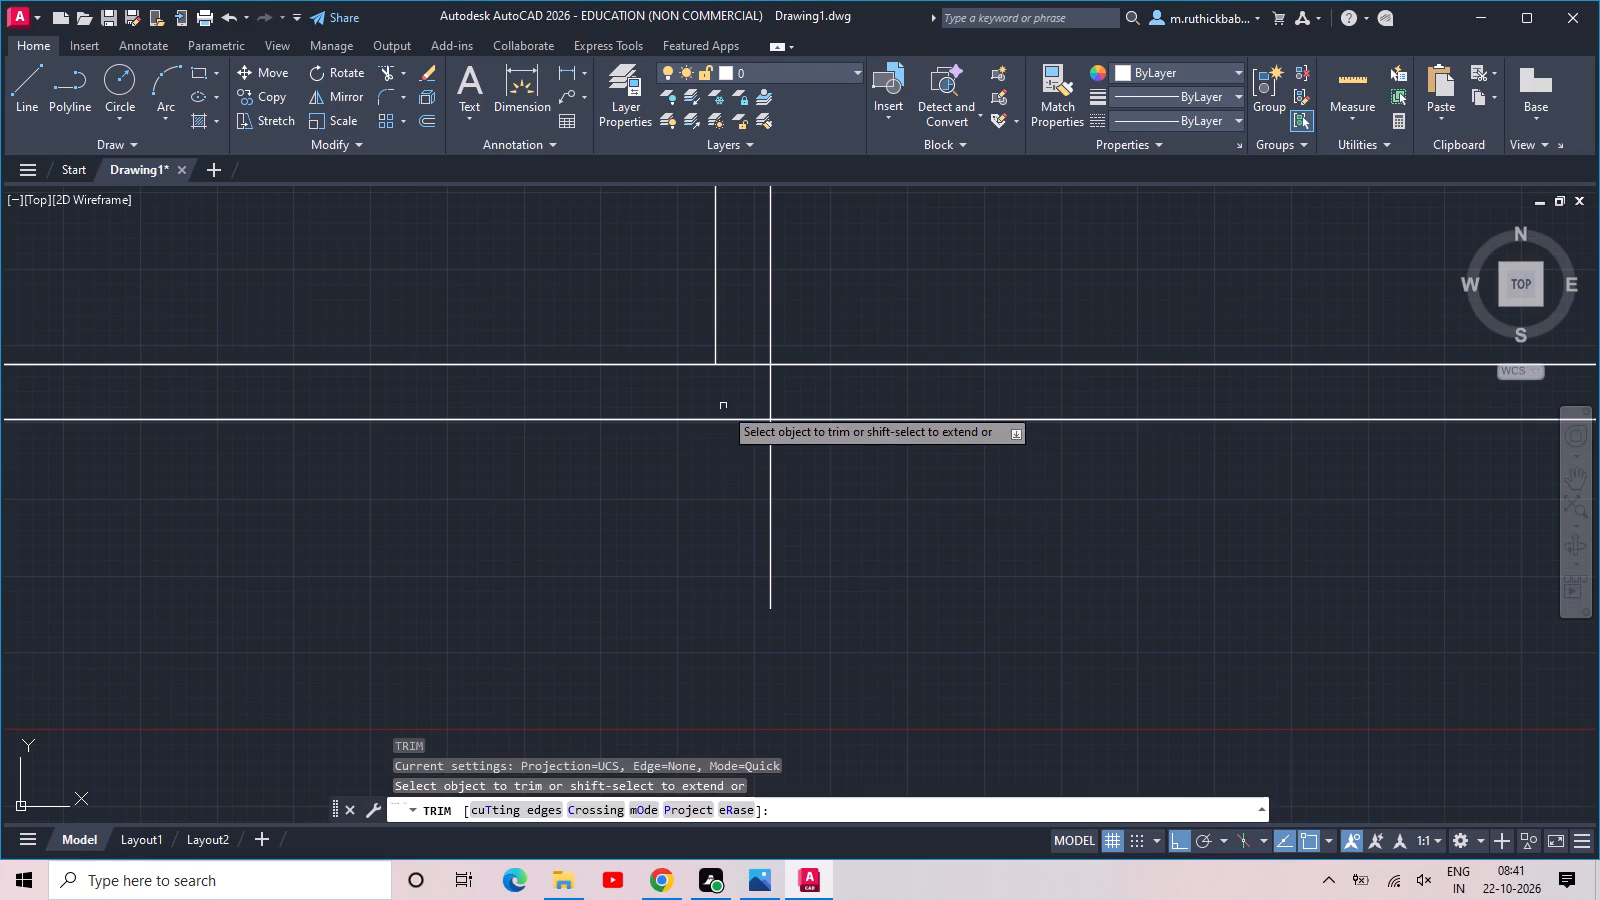
pyautogui.moveTo(725, 411); pyautogui.dragTo(760, 415)
pyautogui.click(838, 413)
pyautogui.moveTo(817, 508); pyautogui.dragTo(762, 518)
pyautogui.click(723, 540)
pyautogui.press('Escape')
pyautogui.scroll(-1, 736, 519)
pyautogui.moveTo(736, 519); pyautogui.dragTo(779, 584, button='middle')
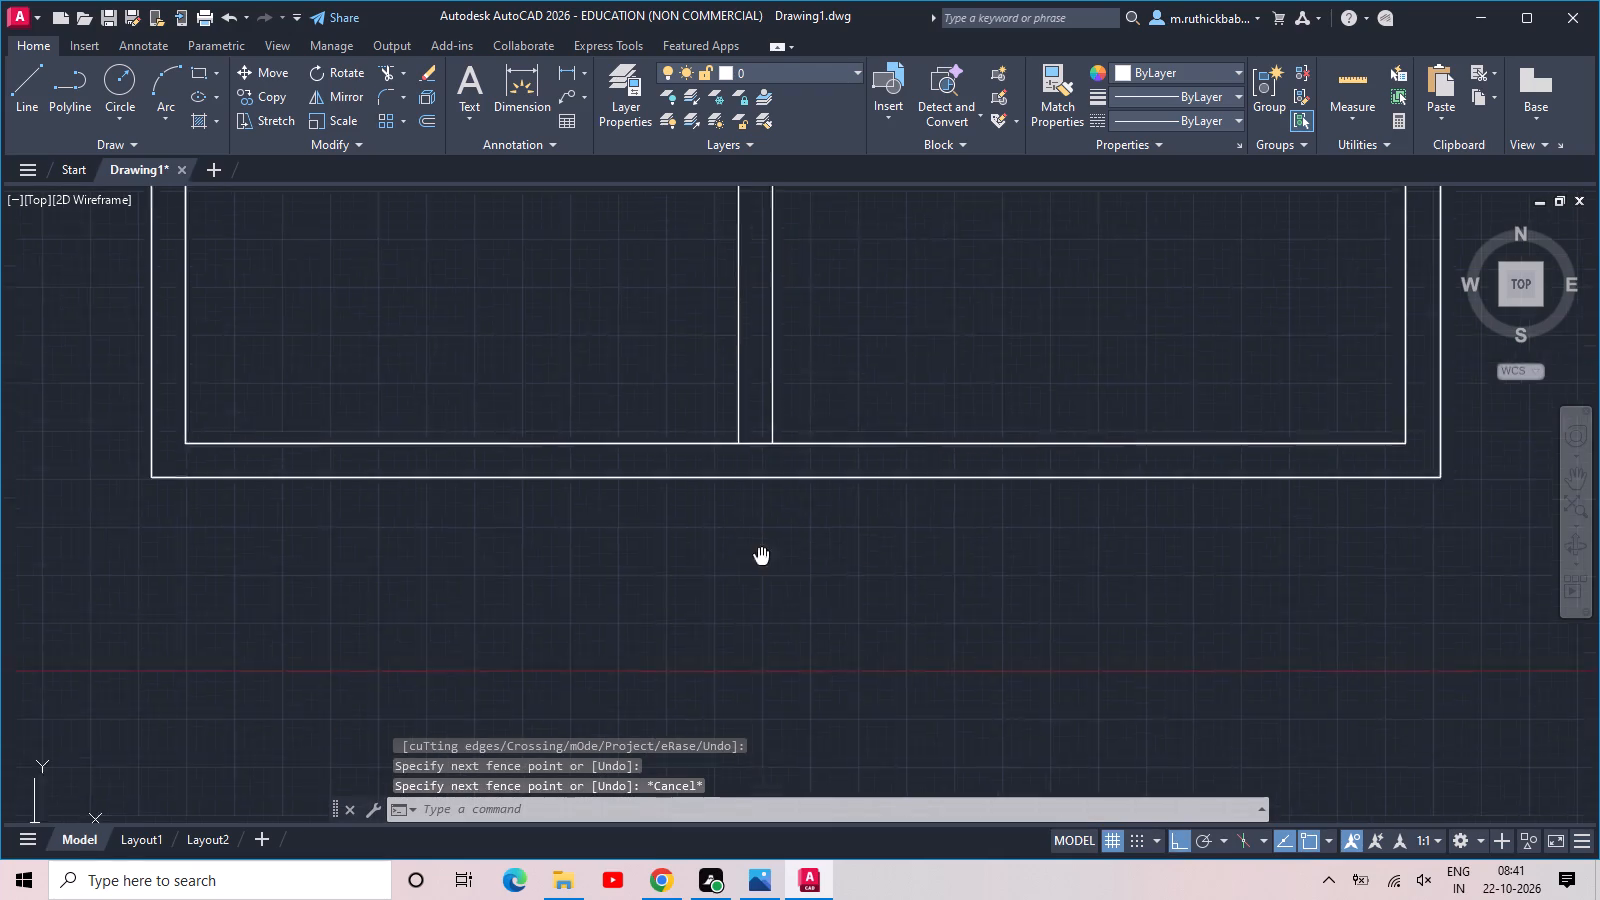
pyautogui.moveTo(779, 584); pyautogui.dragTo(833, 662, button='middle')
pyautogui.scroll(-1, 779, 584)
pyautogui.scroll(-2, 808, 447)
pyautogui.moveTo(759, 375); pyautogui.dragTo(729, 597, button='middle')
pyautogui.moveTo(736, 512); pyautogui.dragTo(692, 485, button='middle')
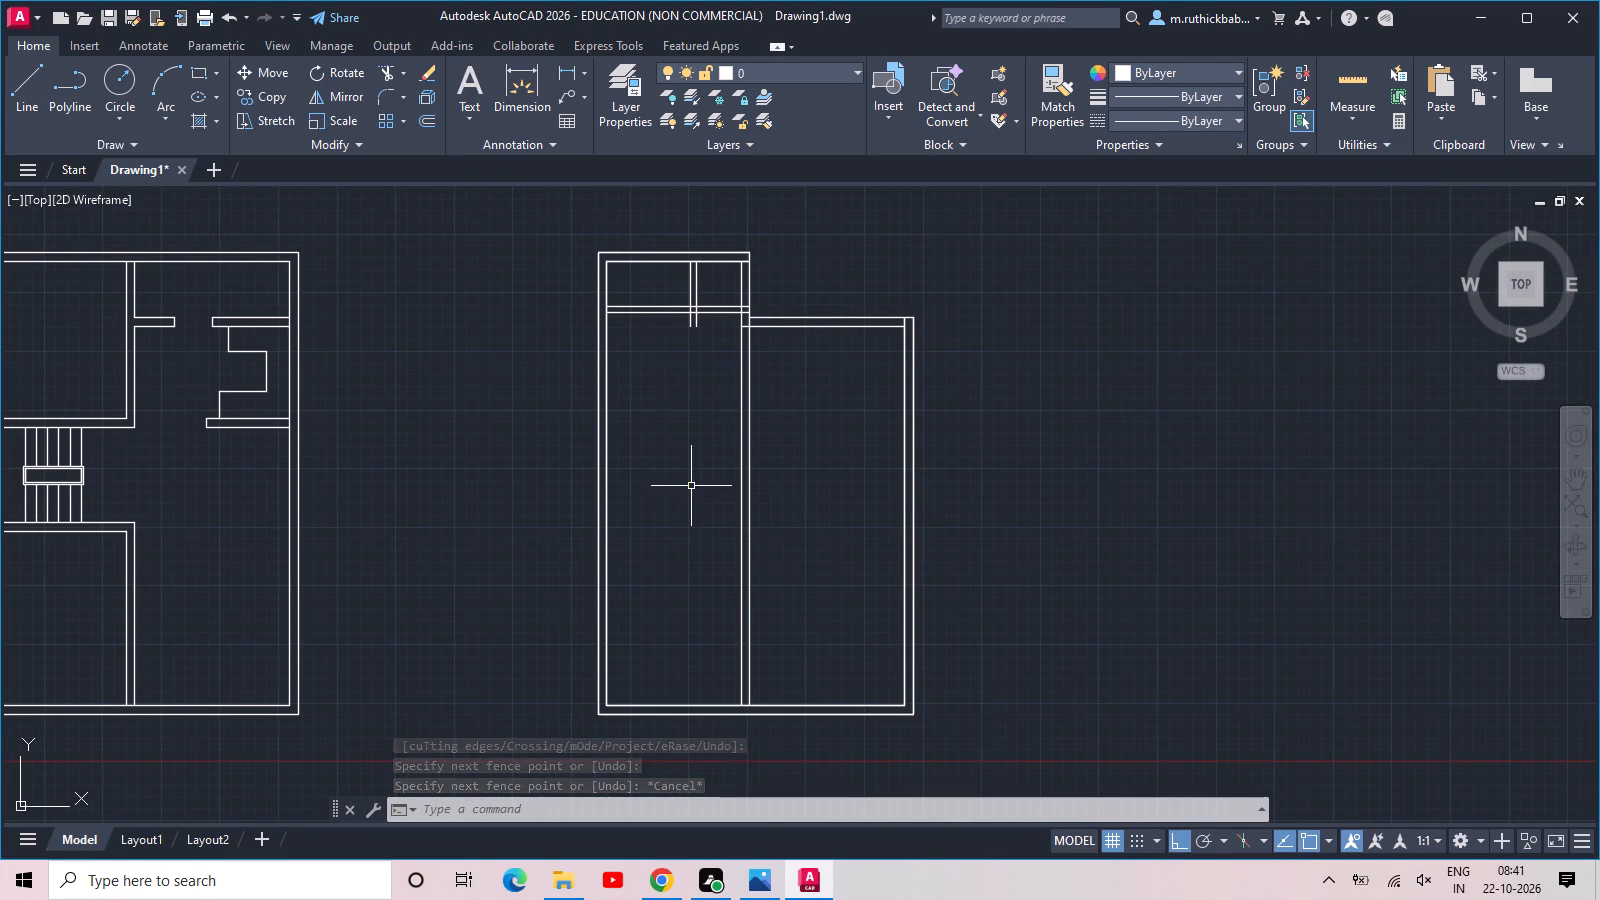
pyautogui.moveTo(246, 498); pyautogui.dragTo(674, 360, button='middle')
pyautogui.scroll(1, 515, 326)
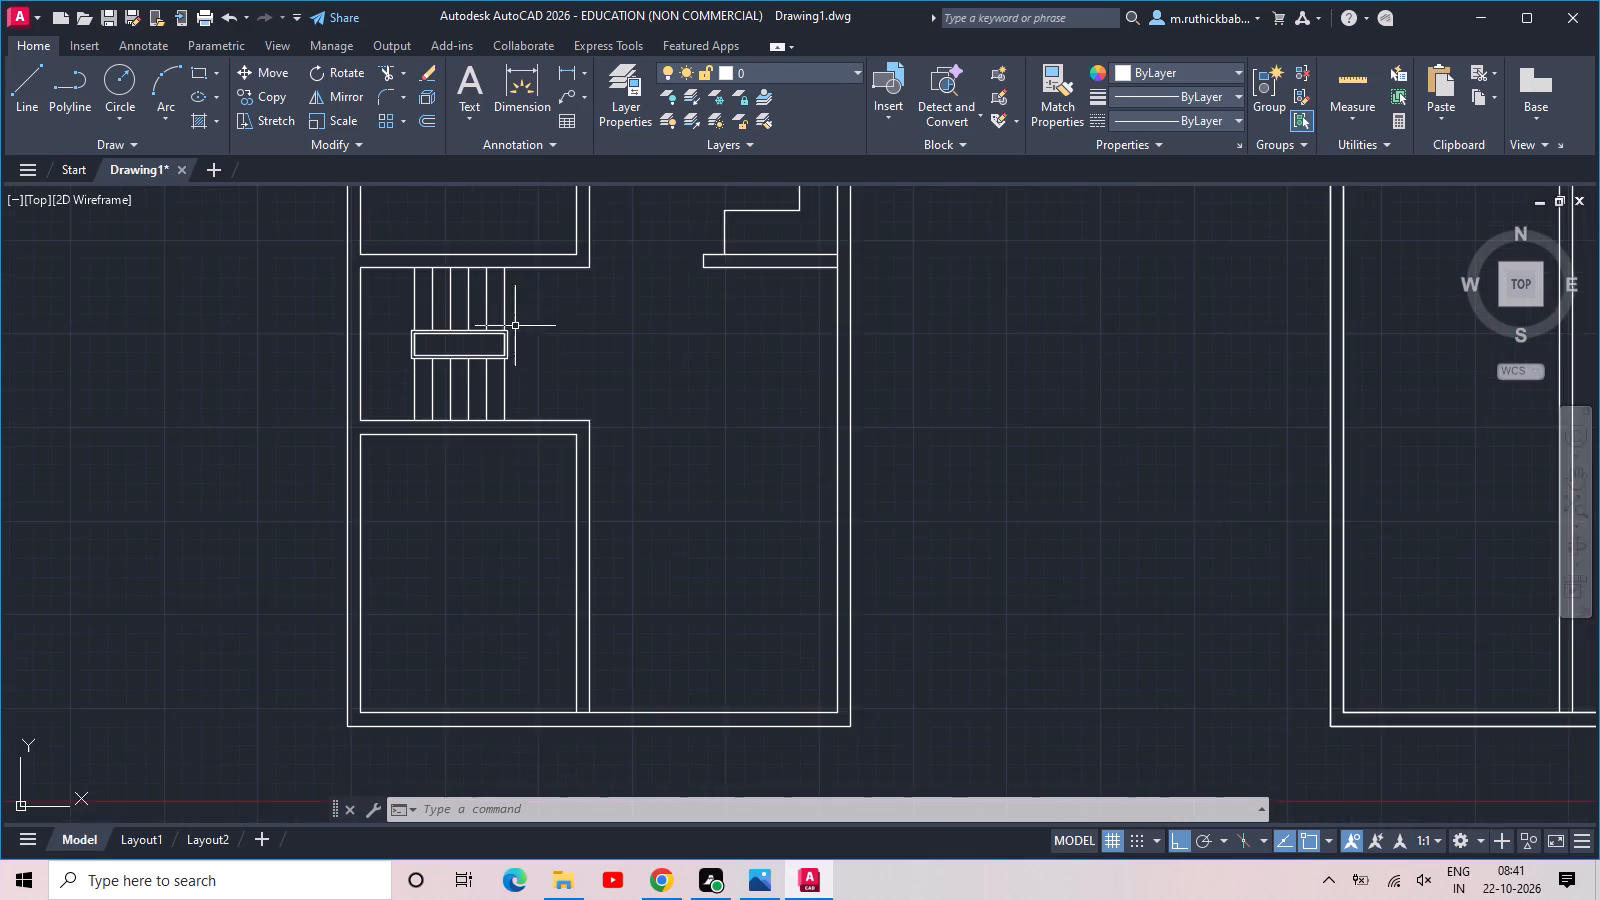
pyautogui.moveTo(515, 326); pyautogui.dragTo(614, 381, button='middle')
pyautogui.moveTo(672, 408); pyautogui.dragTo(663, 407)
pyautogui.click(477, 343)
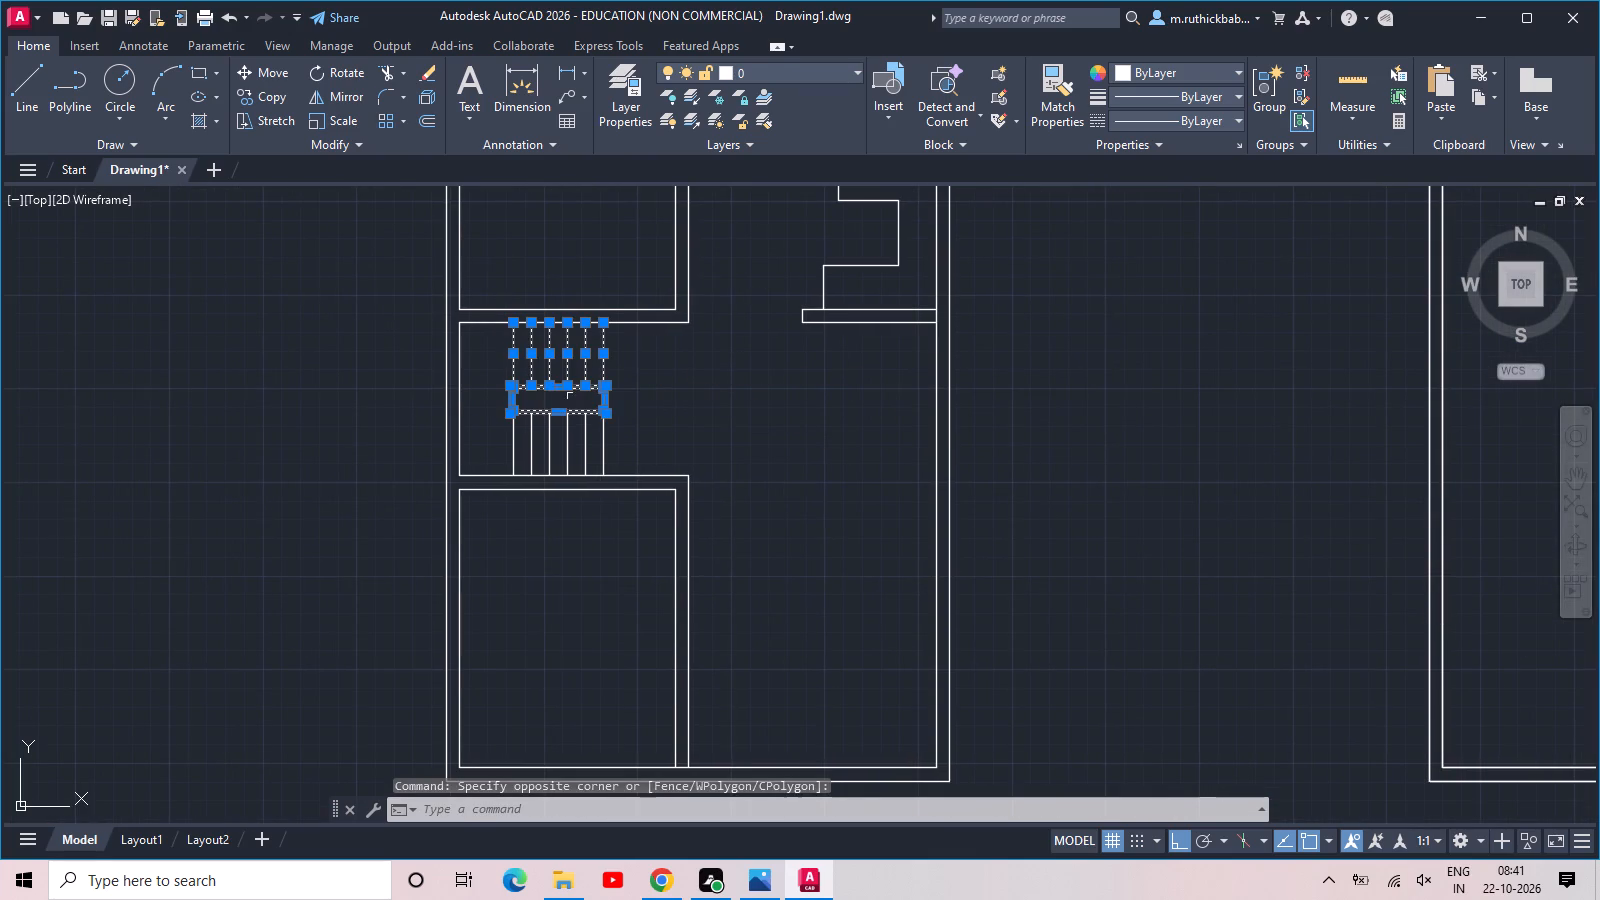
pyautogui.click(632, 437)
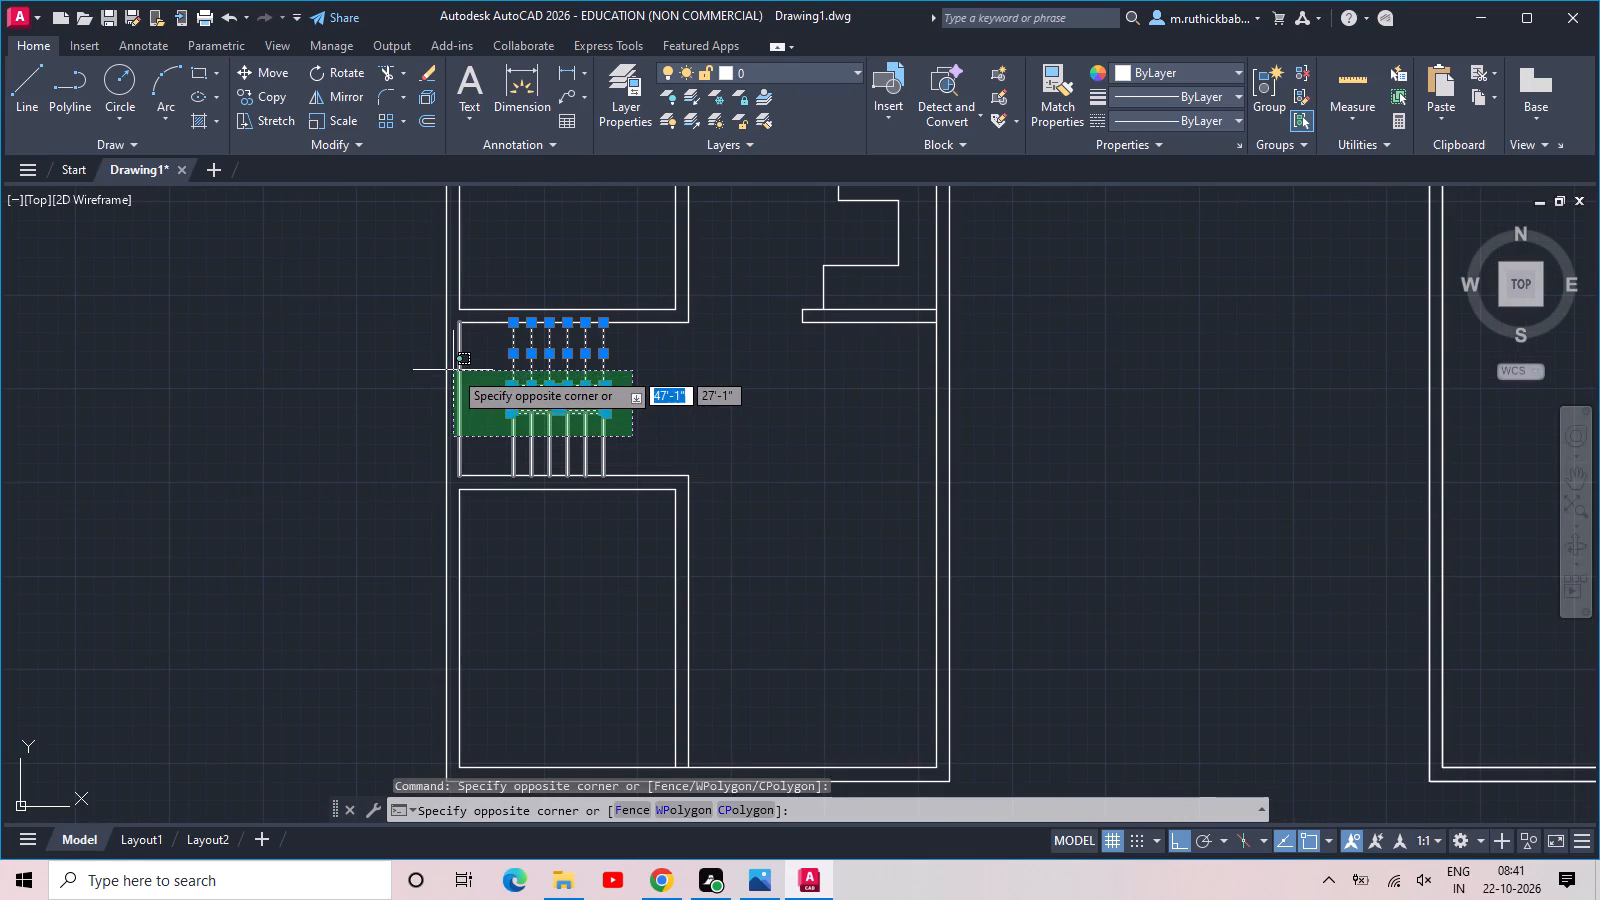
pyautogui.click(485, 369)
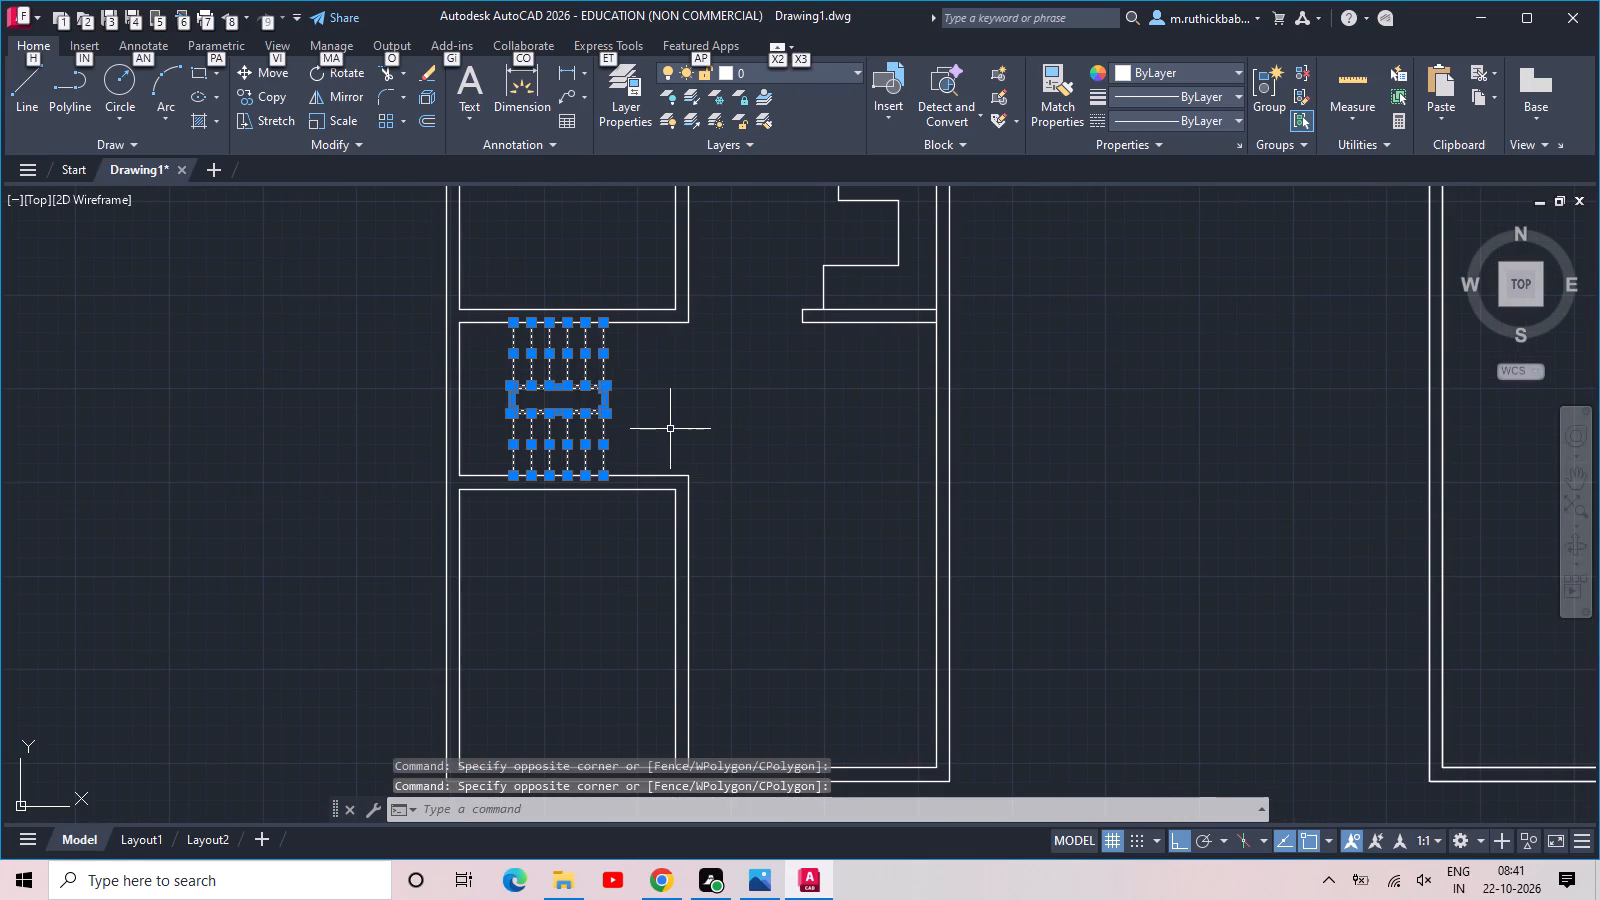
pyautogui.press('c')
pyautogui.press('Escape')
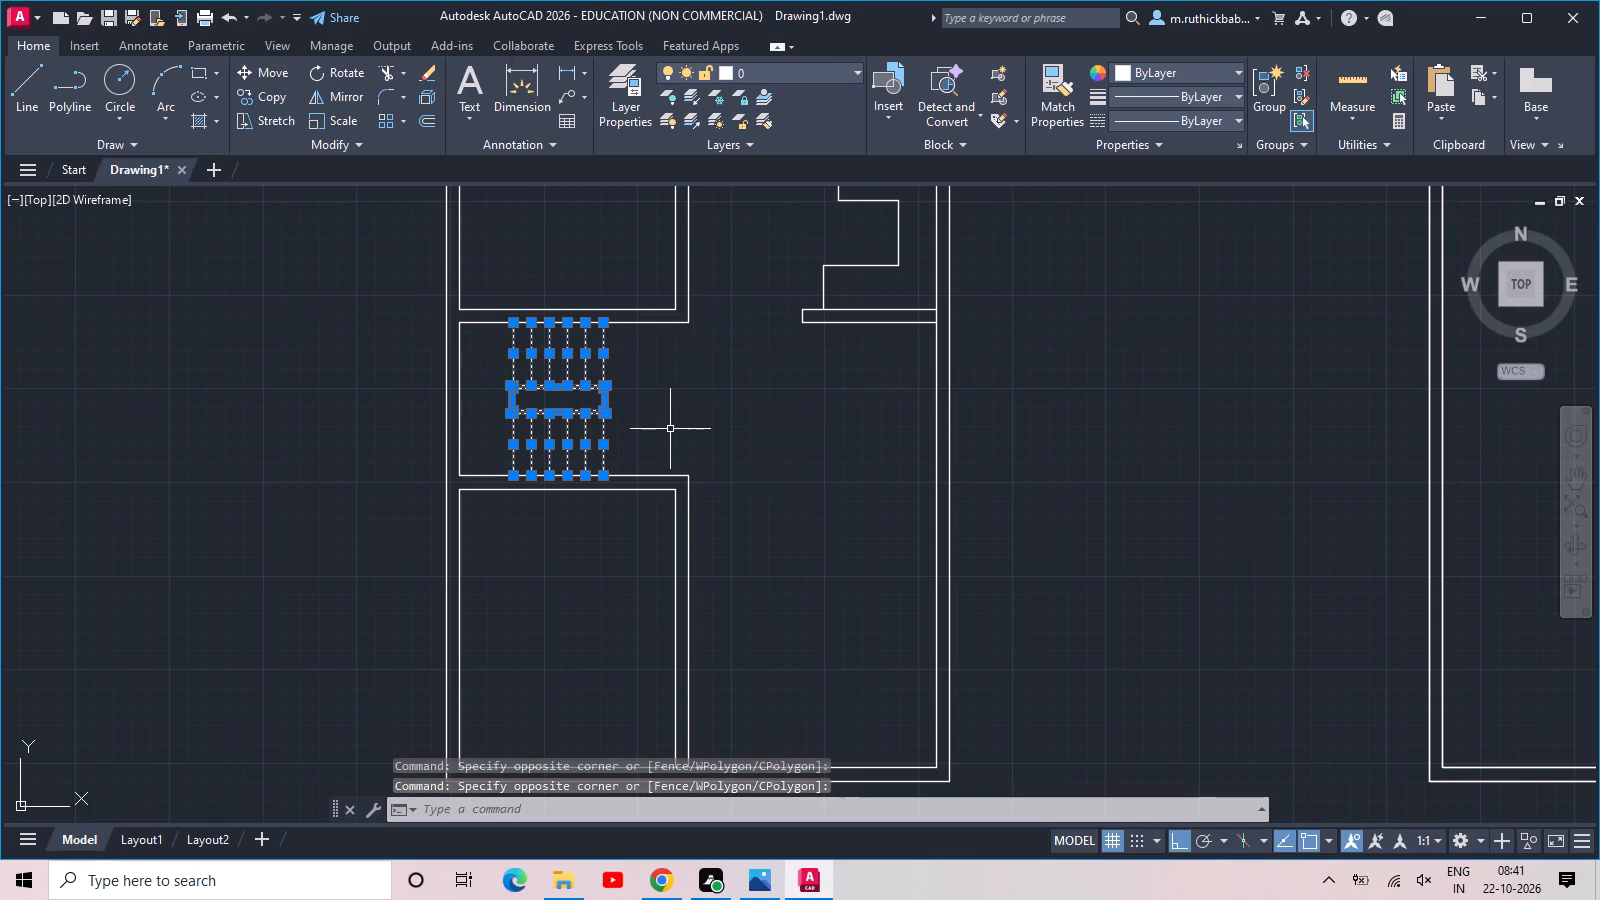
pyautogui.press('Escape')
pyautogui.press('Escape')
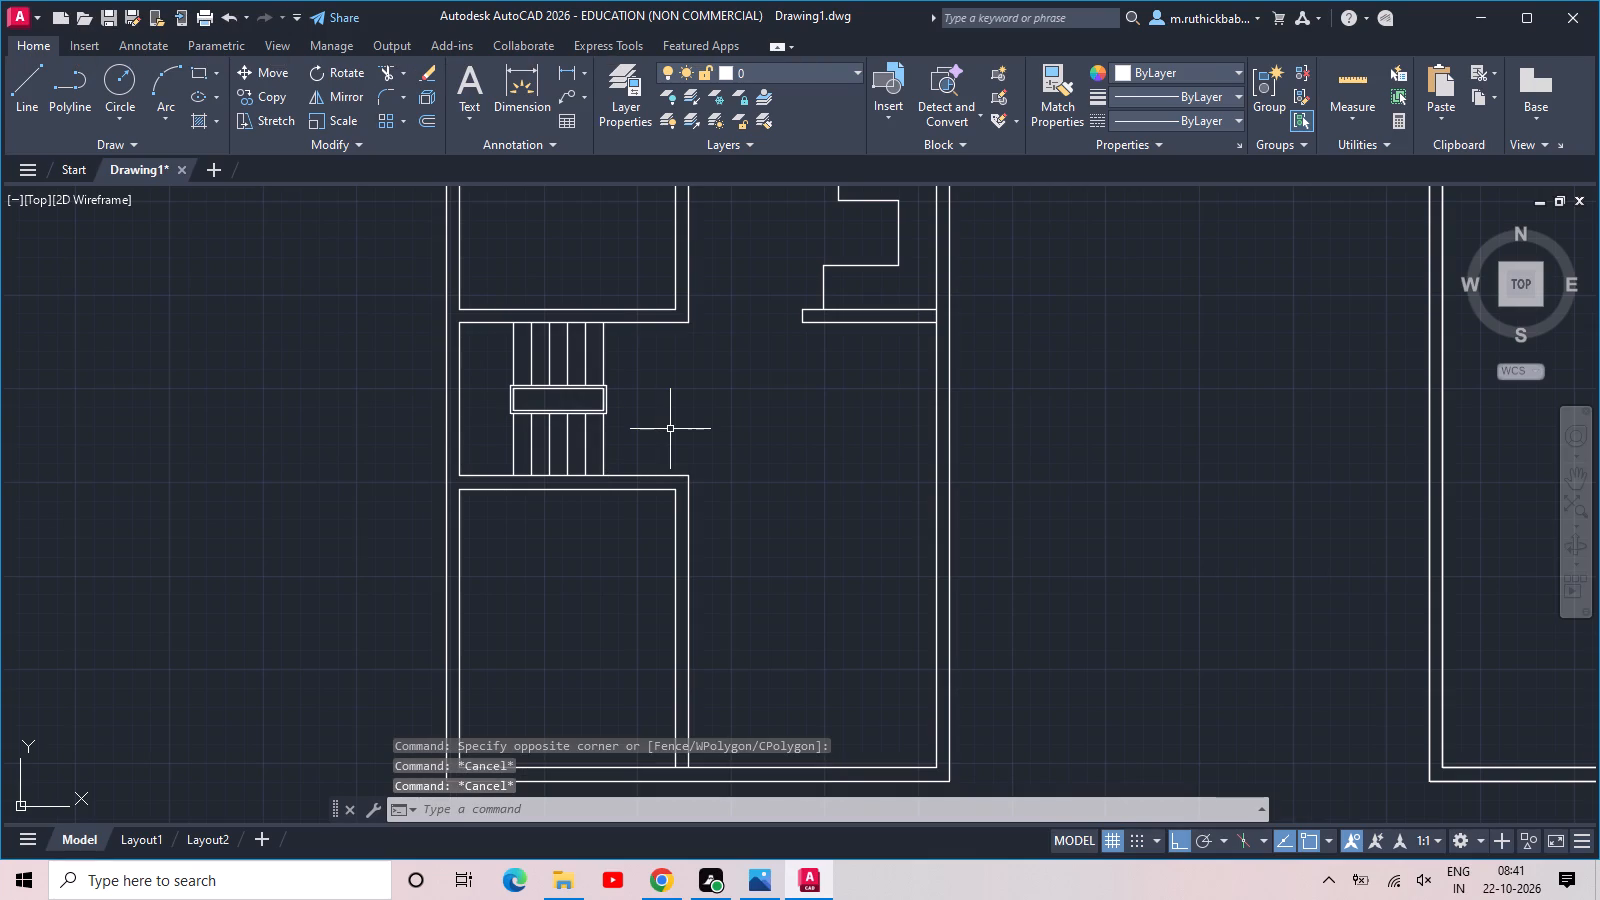
# Copy the first plan's staircase to the matching place in the second plan, aligning on the inner bottom-right wall corners.
pyautogui.click(649, 446)
pyautogui.click(483, 341)
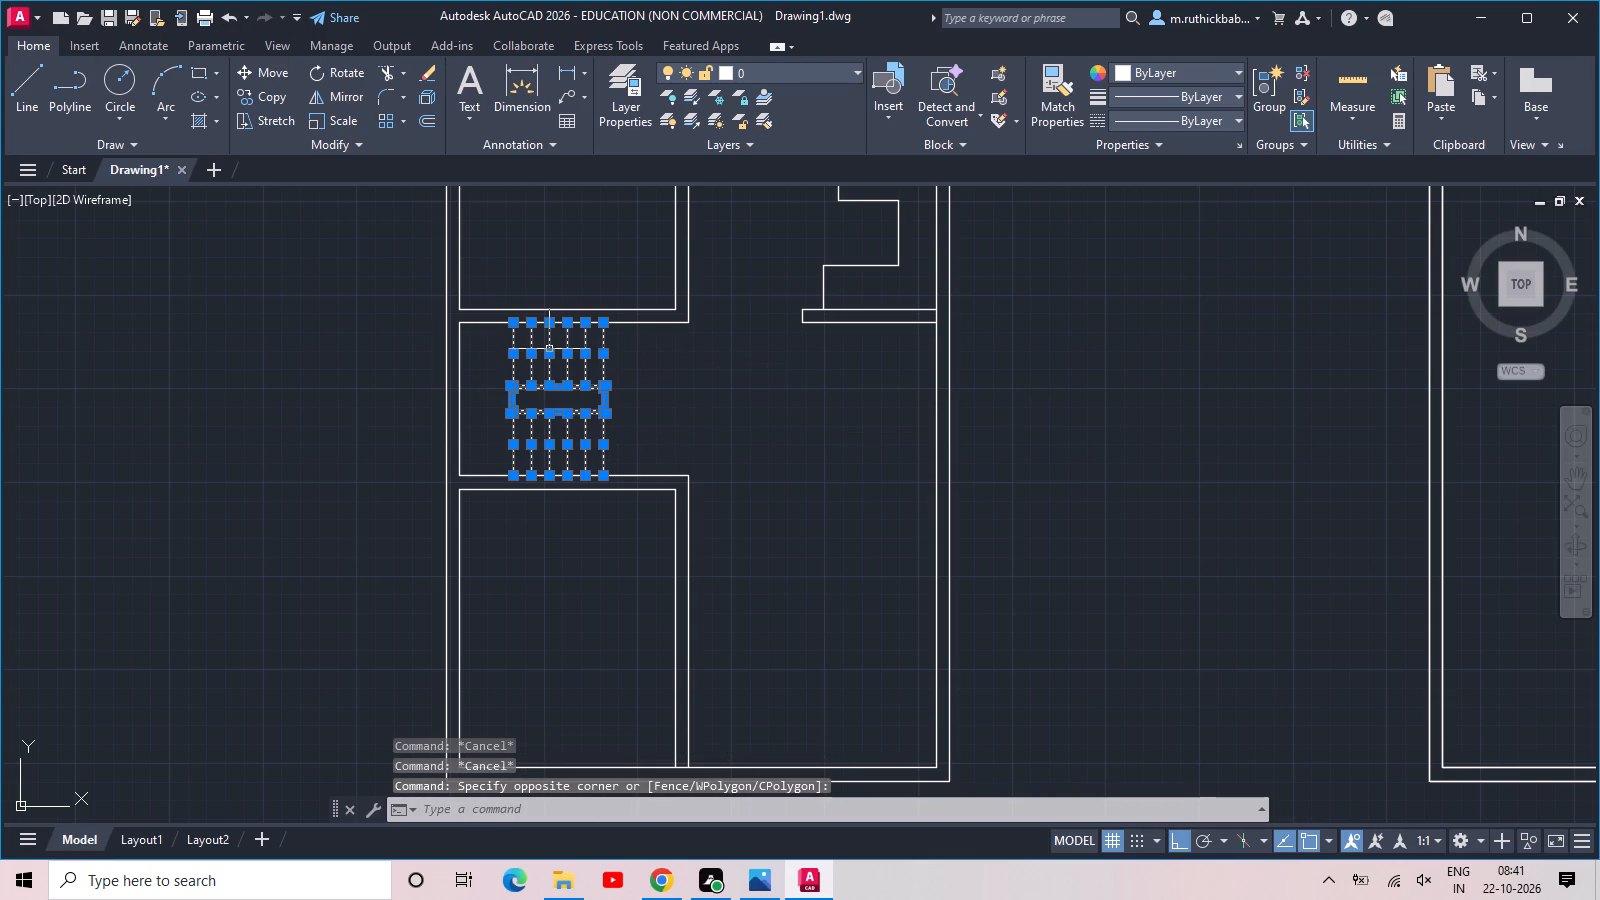
pyautogui.write('co')
pyautogui.press('space')
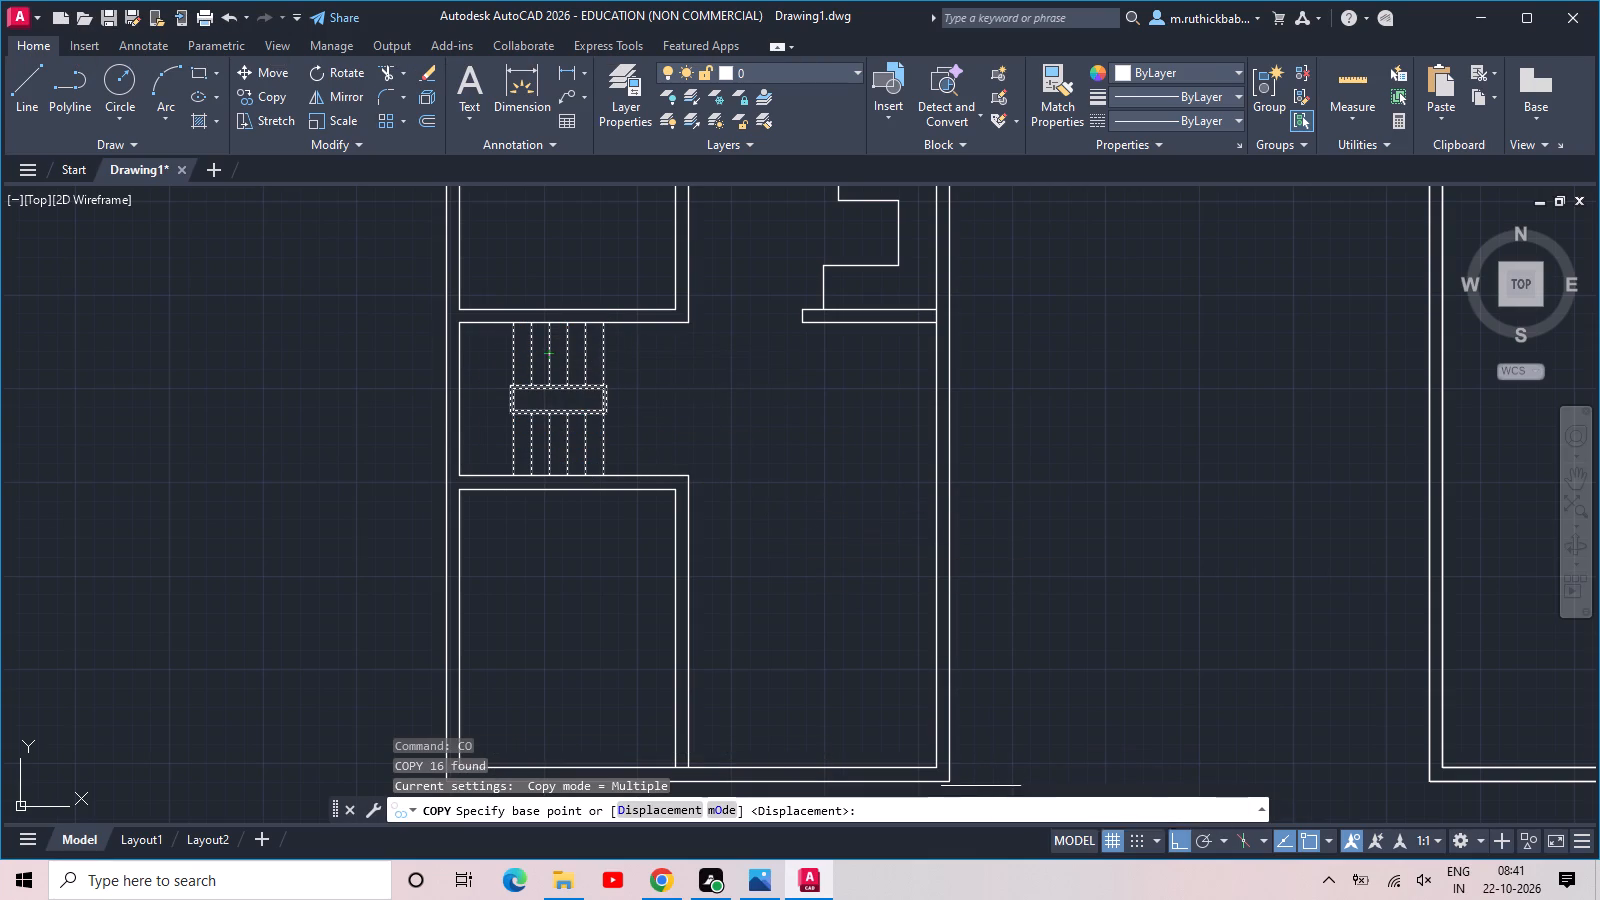
pyautogui.click(931, 766)
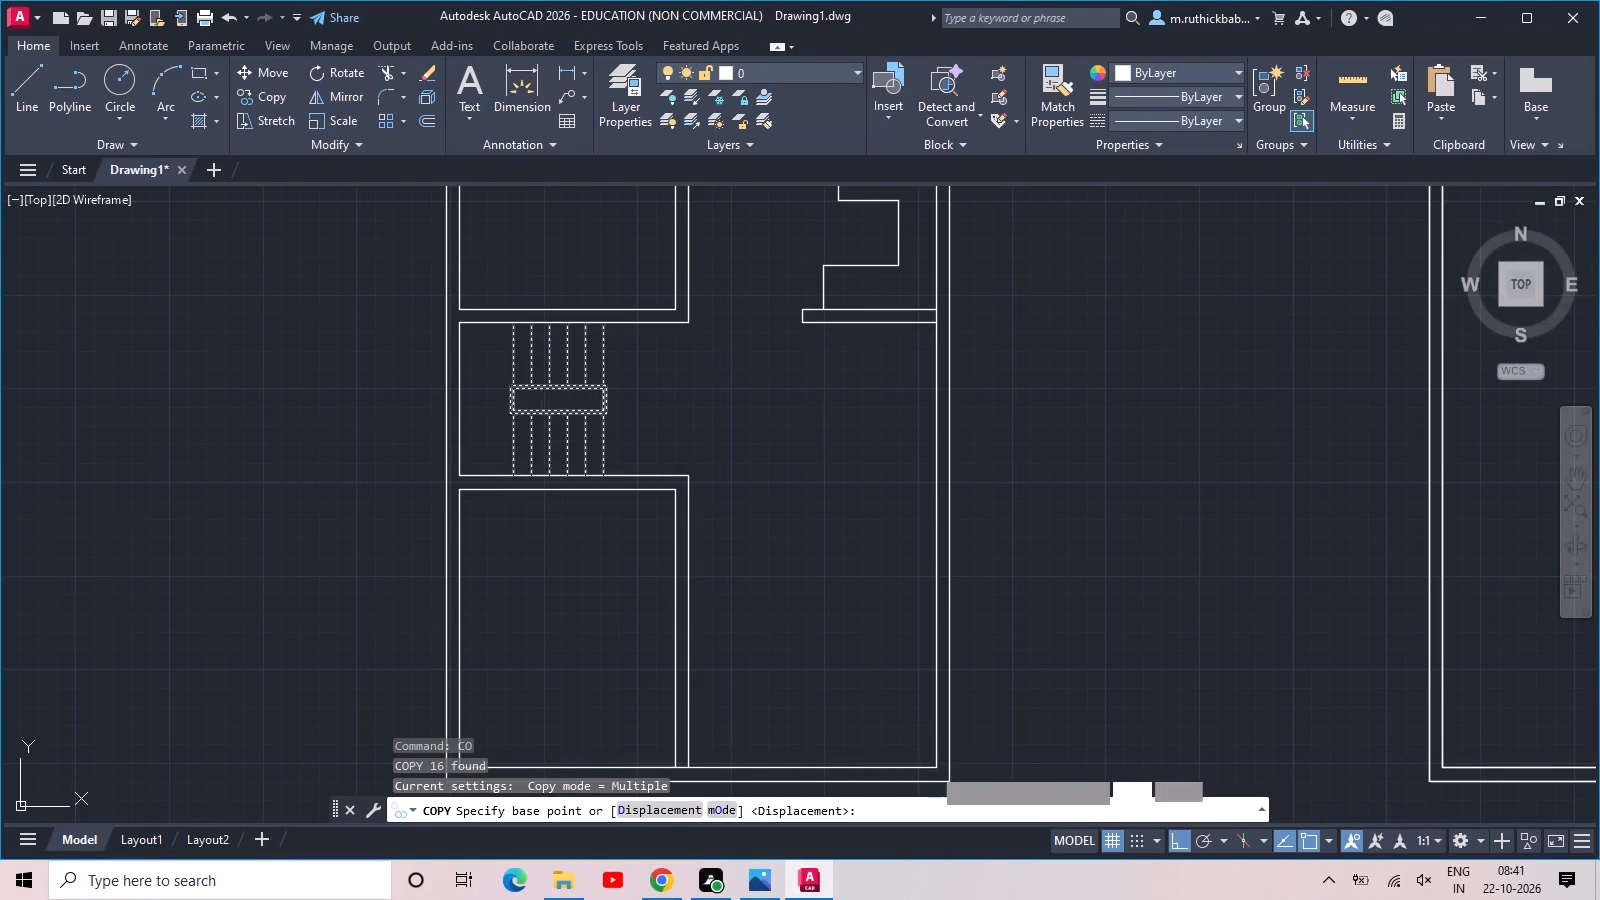
pyautogui.moveTo(1007, 747); pyautogui.dragTo(474, 645, button='middle')
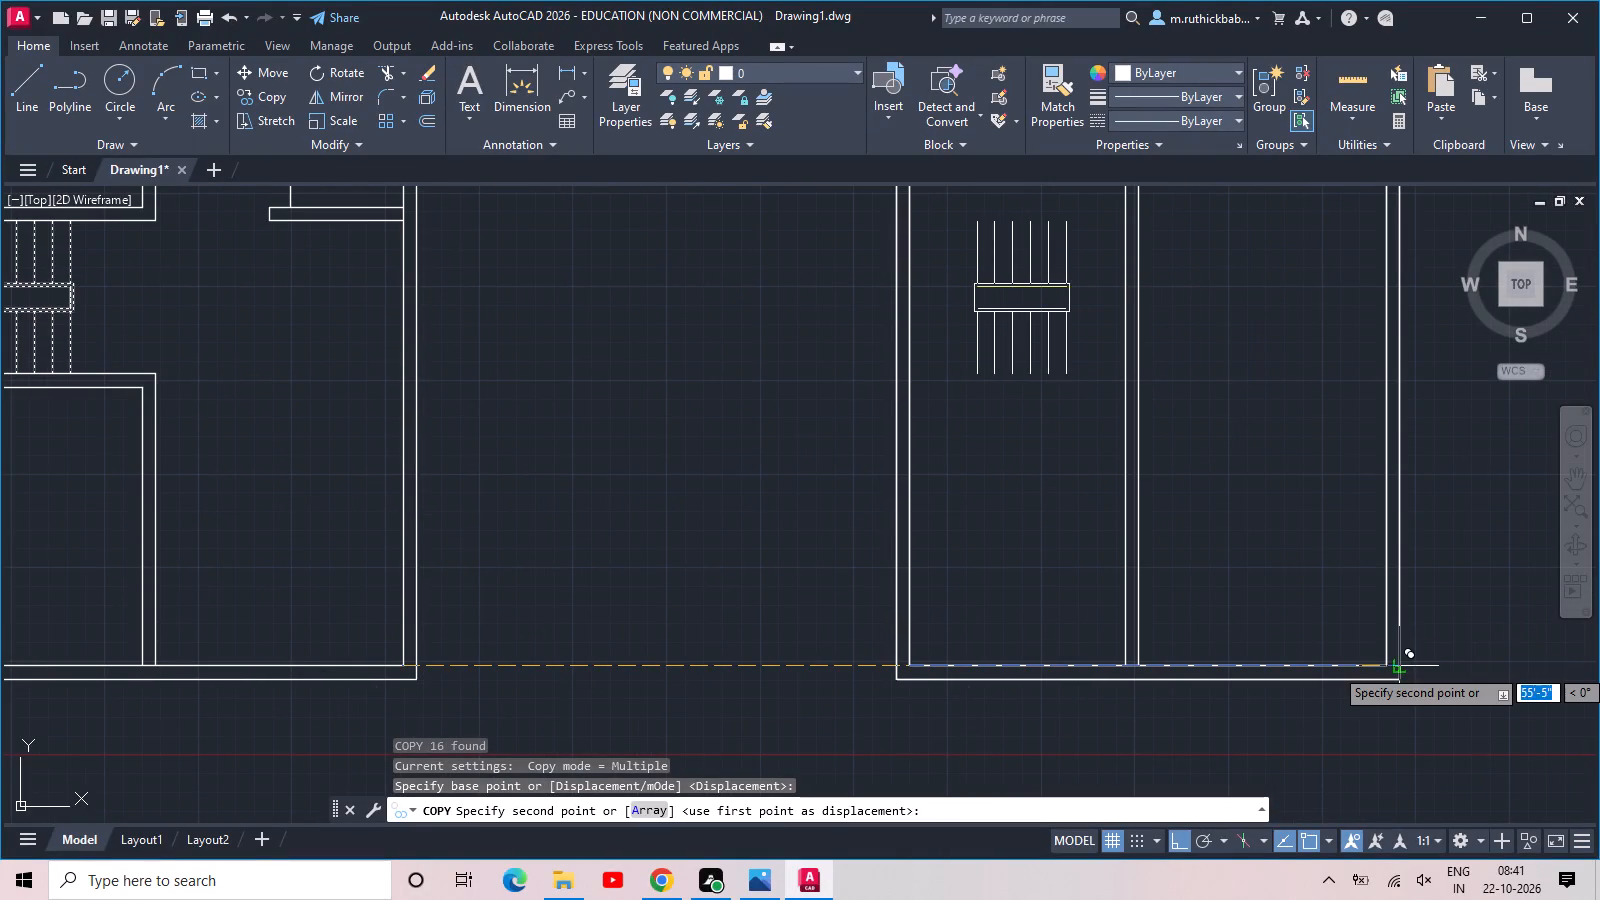
pyautogui.click(1385, 664)
pyautogui.press('Escape')
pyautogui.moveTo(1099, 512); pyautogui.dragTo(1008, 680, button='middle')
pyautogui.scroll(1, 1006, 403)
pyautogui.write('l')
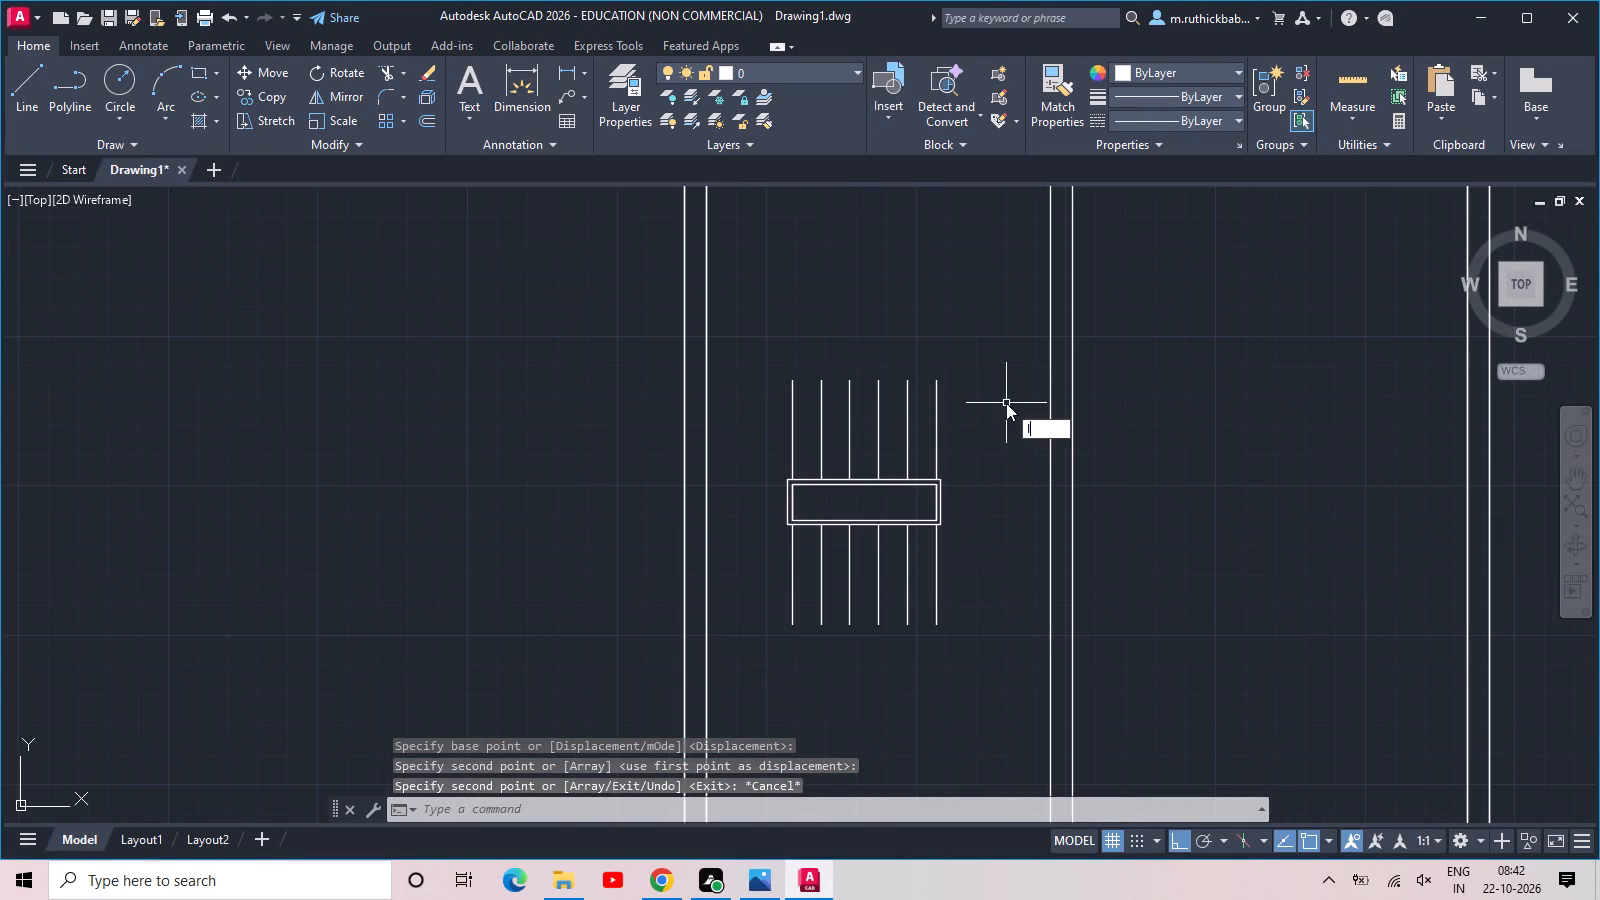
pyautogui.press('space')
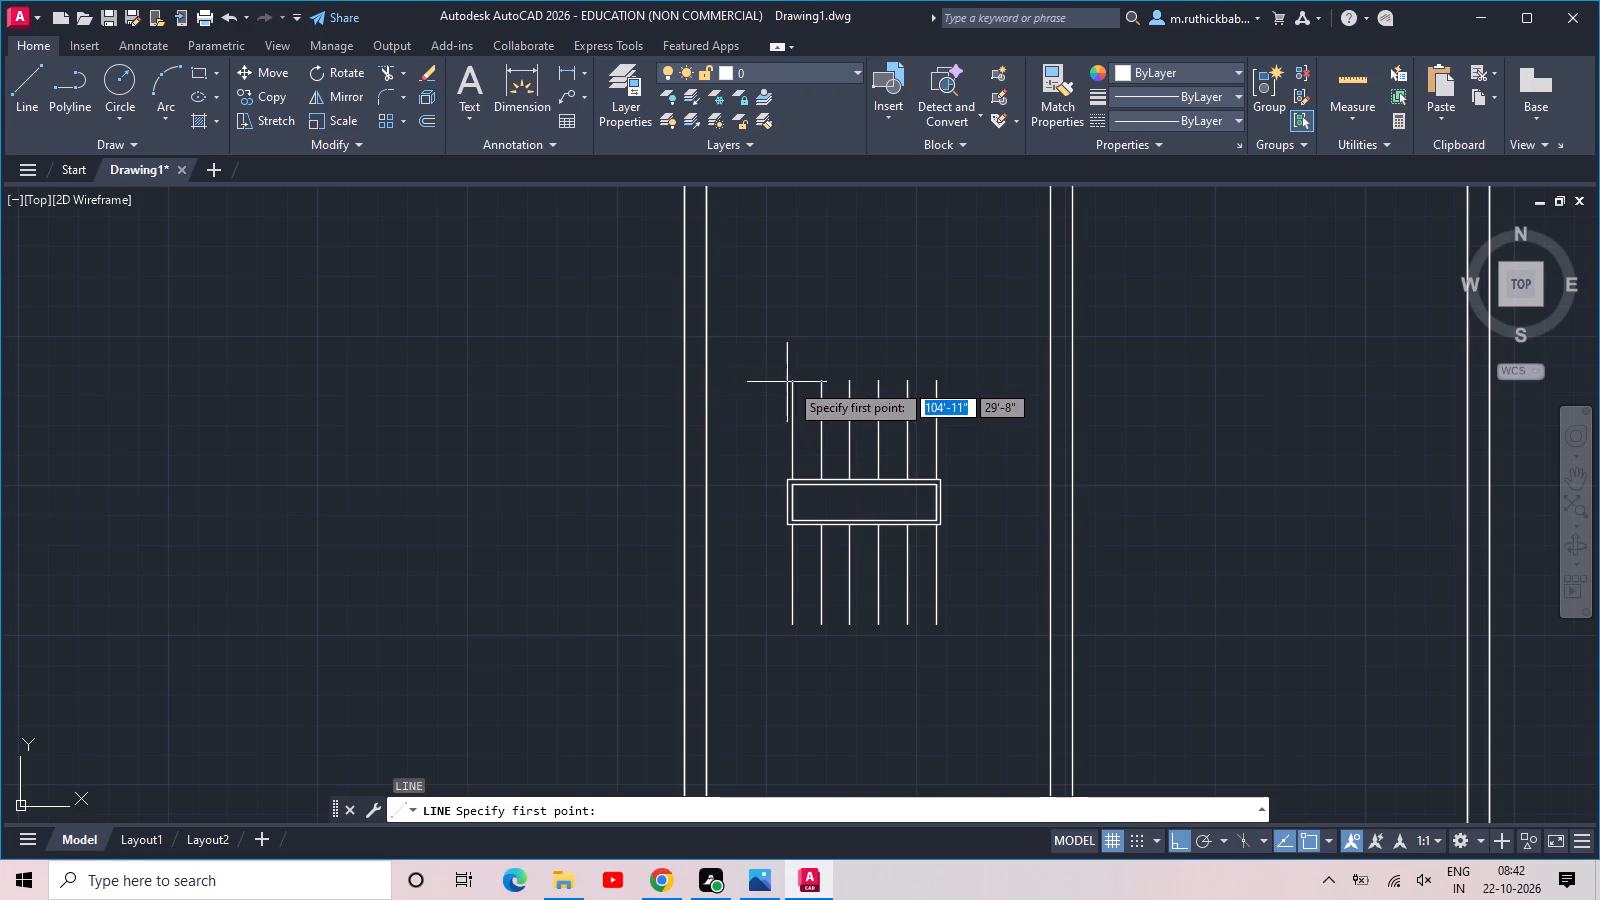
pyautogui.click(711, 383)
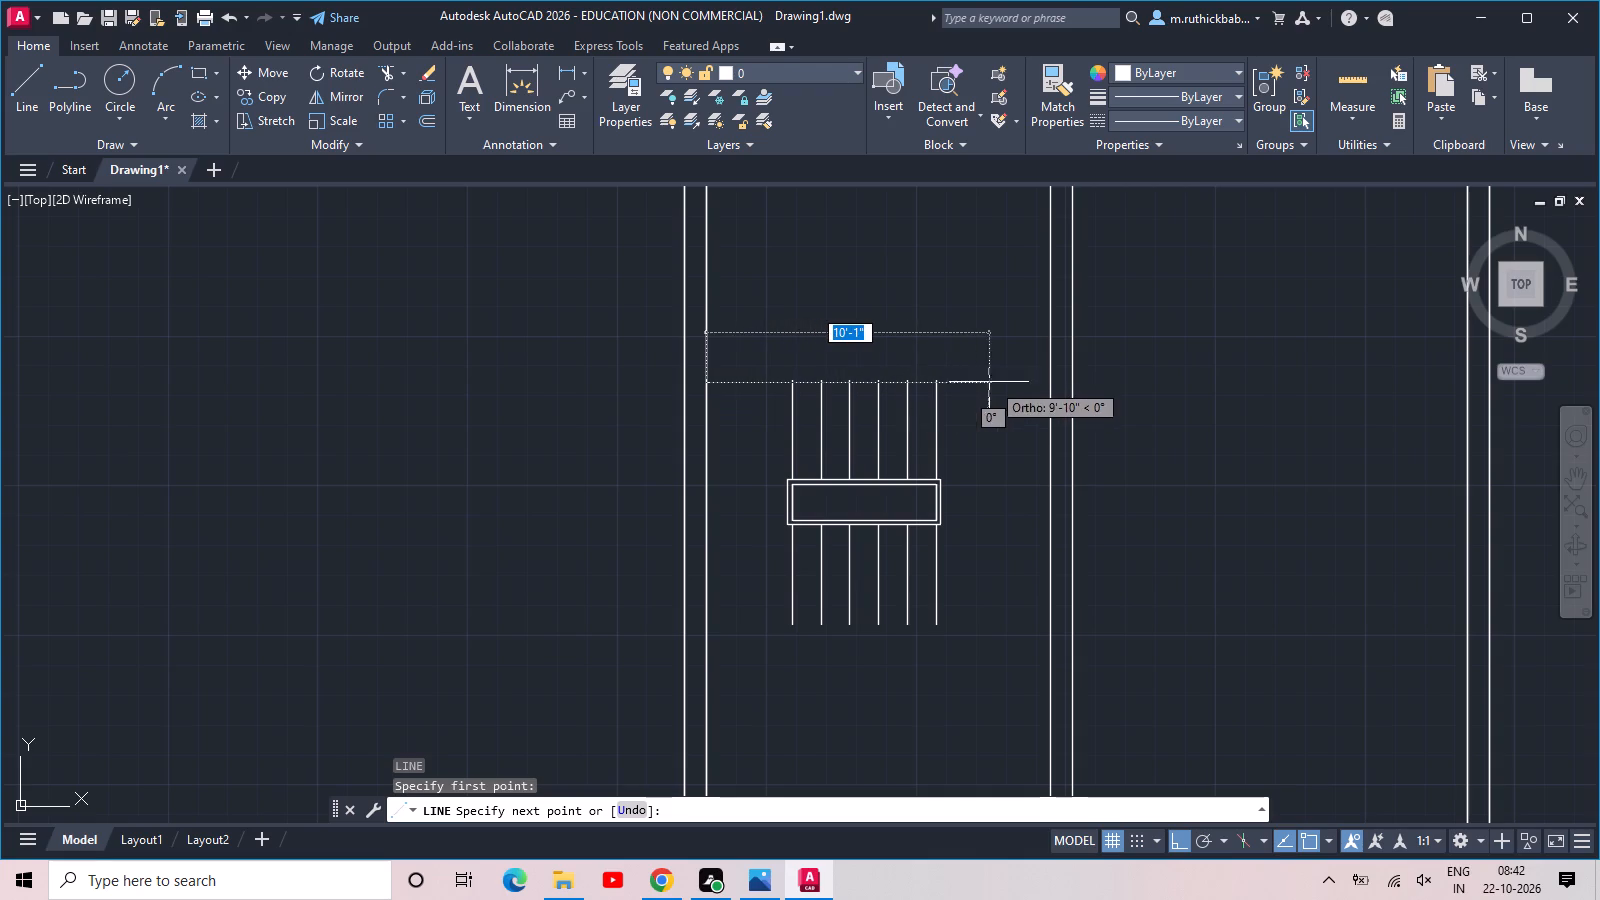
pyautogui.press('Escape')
# Draw a horizontal line from the top end of the copied staircase's rightmost tread line rightward past the central vertical wall.
pyautogui.scroll(4, 949, 382)
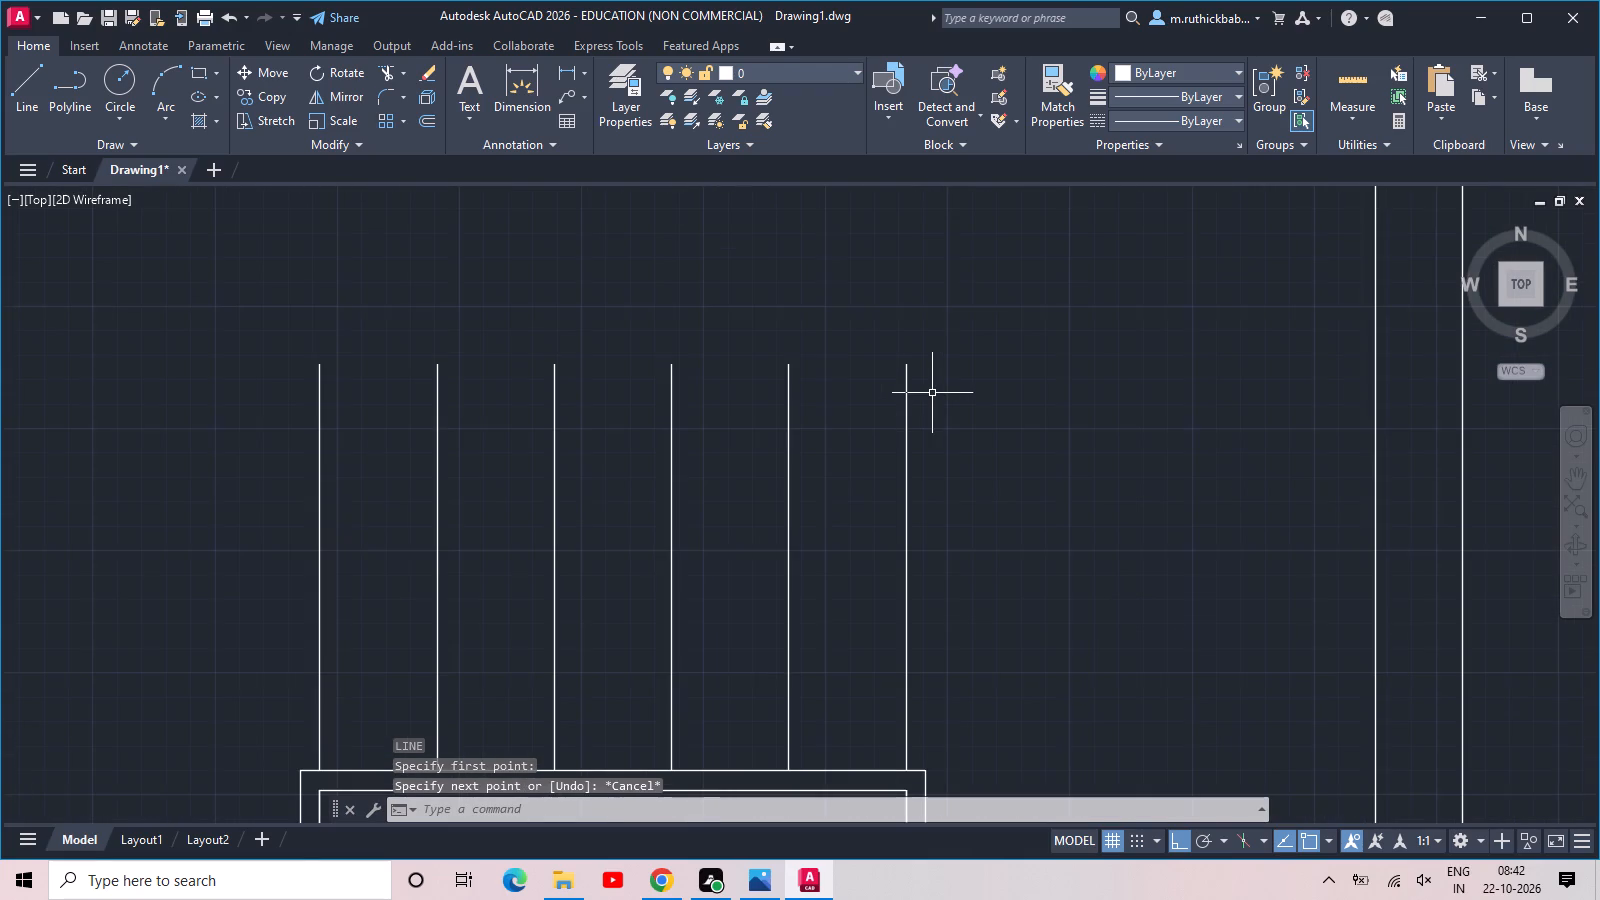
pyautogui.write('l')
pyautogui.press('space')
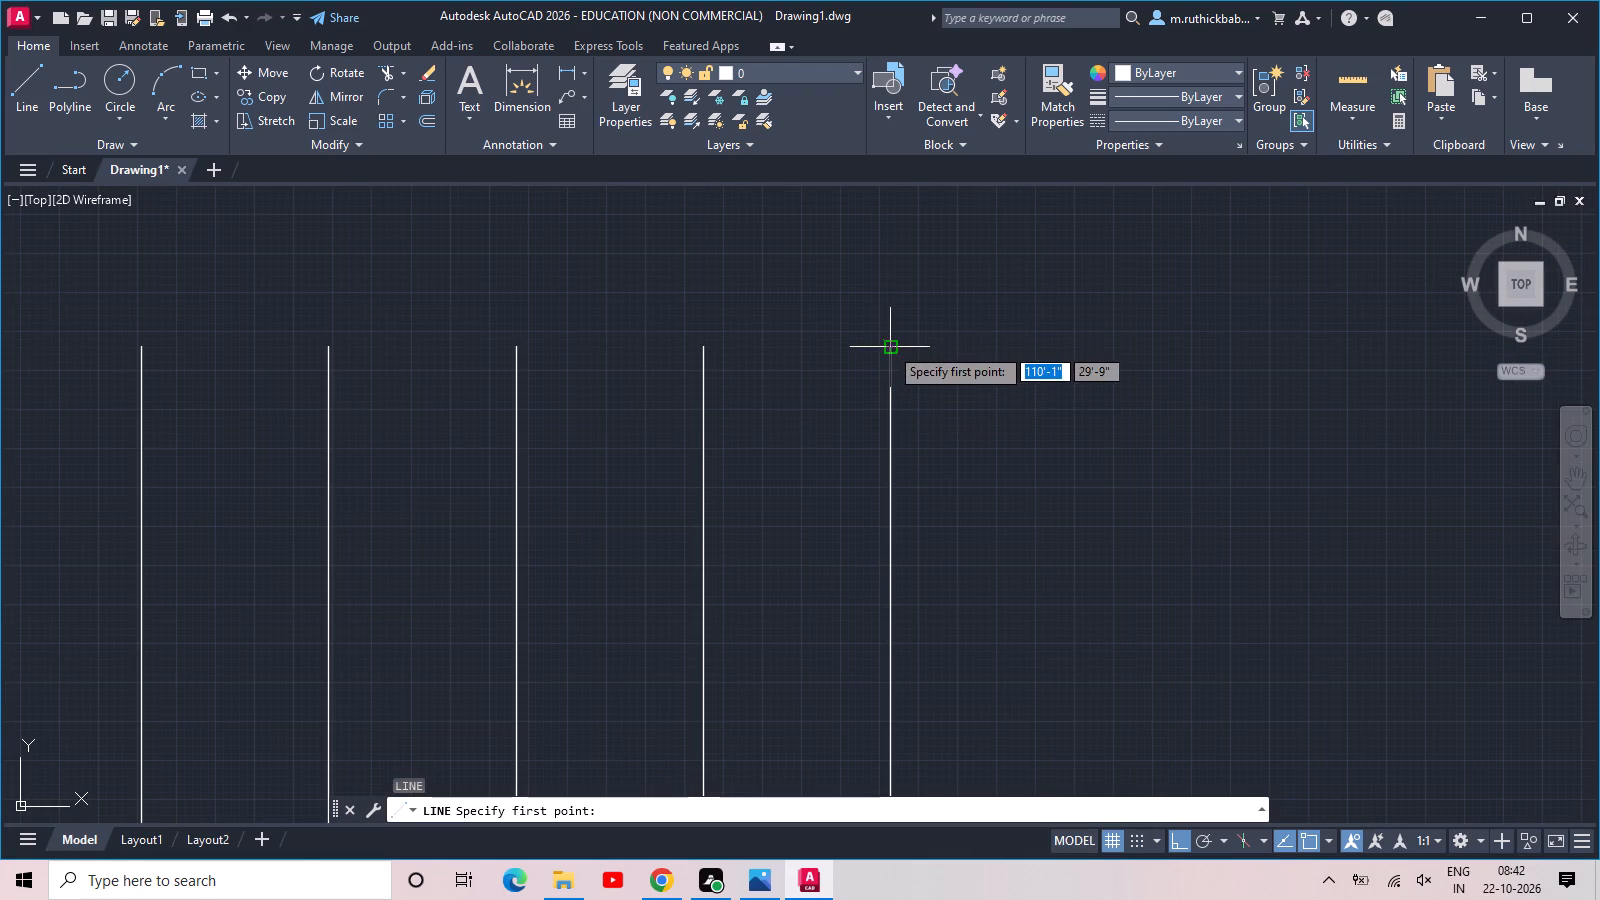
pyautogui.click(889, 346)
pyautogui.moveTo(1171, 330); pyautogui.dragTo(756, 365, button='middle')
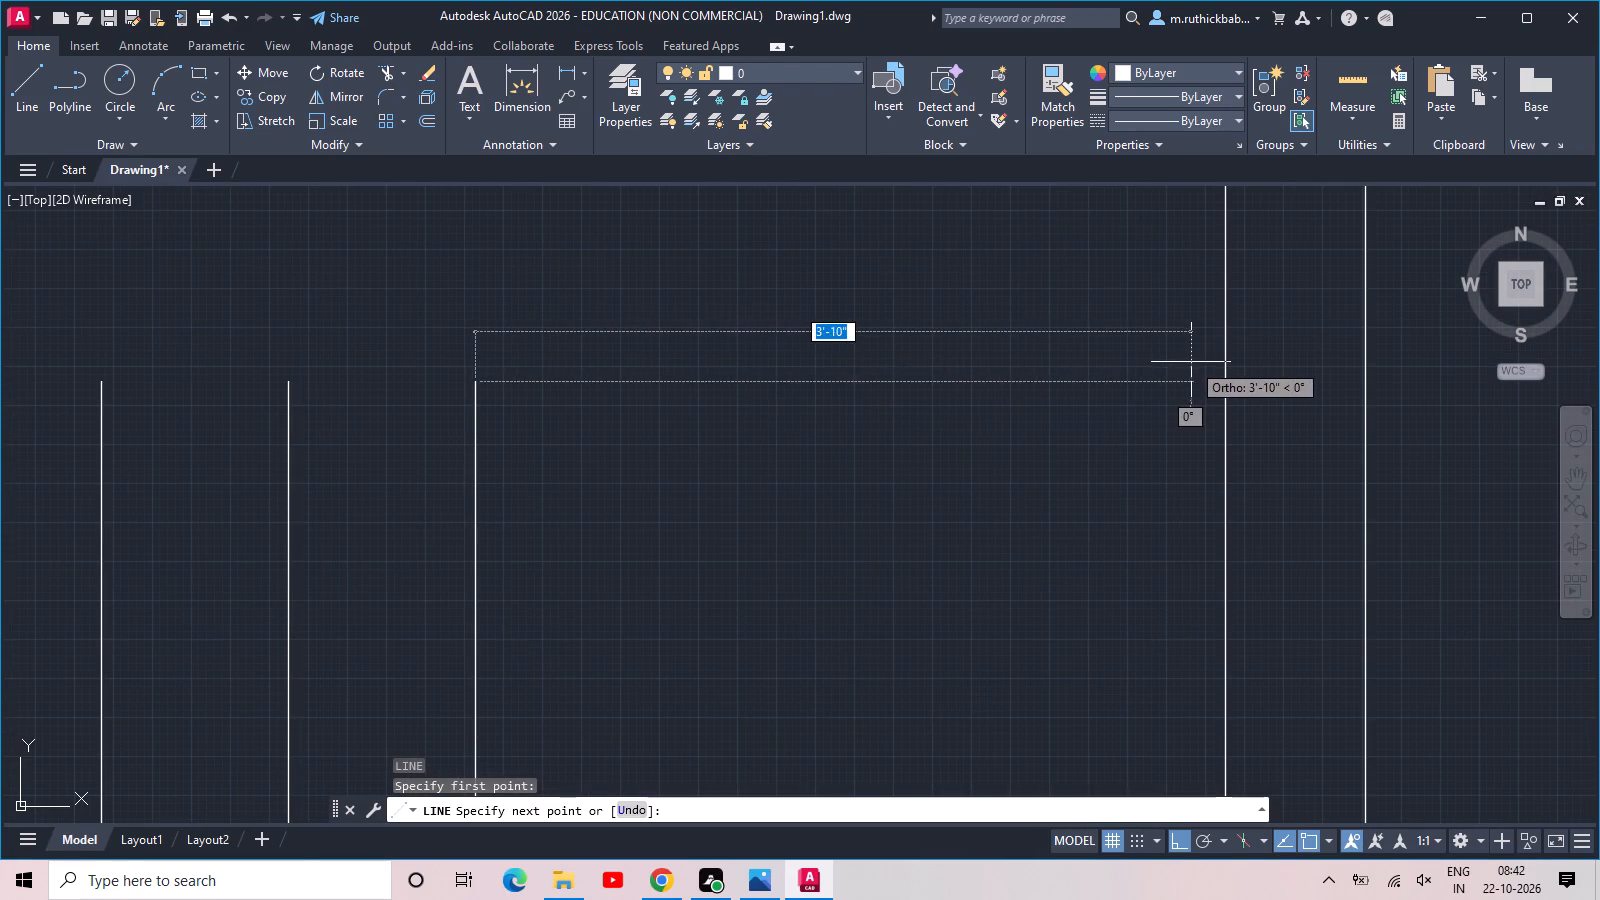
pyautogui.click(1436, 374)
pyautogui.press('Escape')
# Extend the horizontal line leftward across the upper tread ends to the second plan's inner left wall line.
pyautogui.moveTo(1045, 409); pyautogui.dragTo(1070, 407, button='middle')
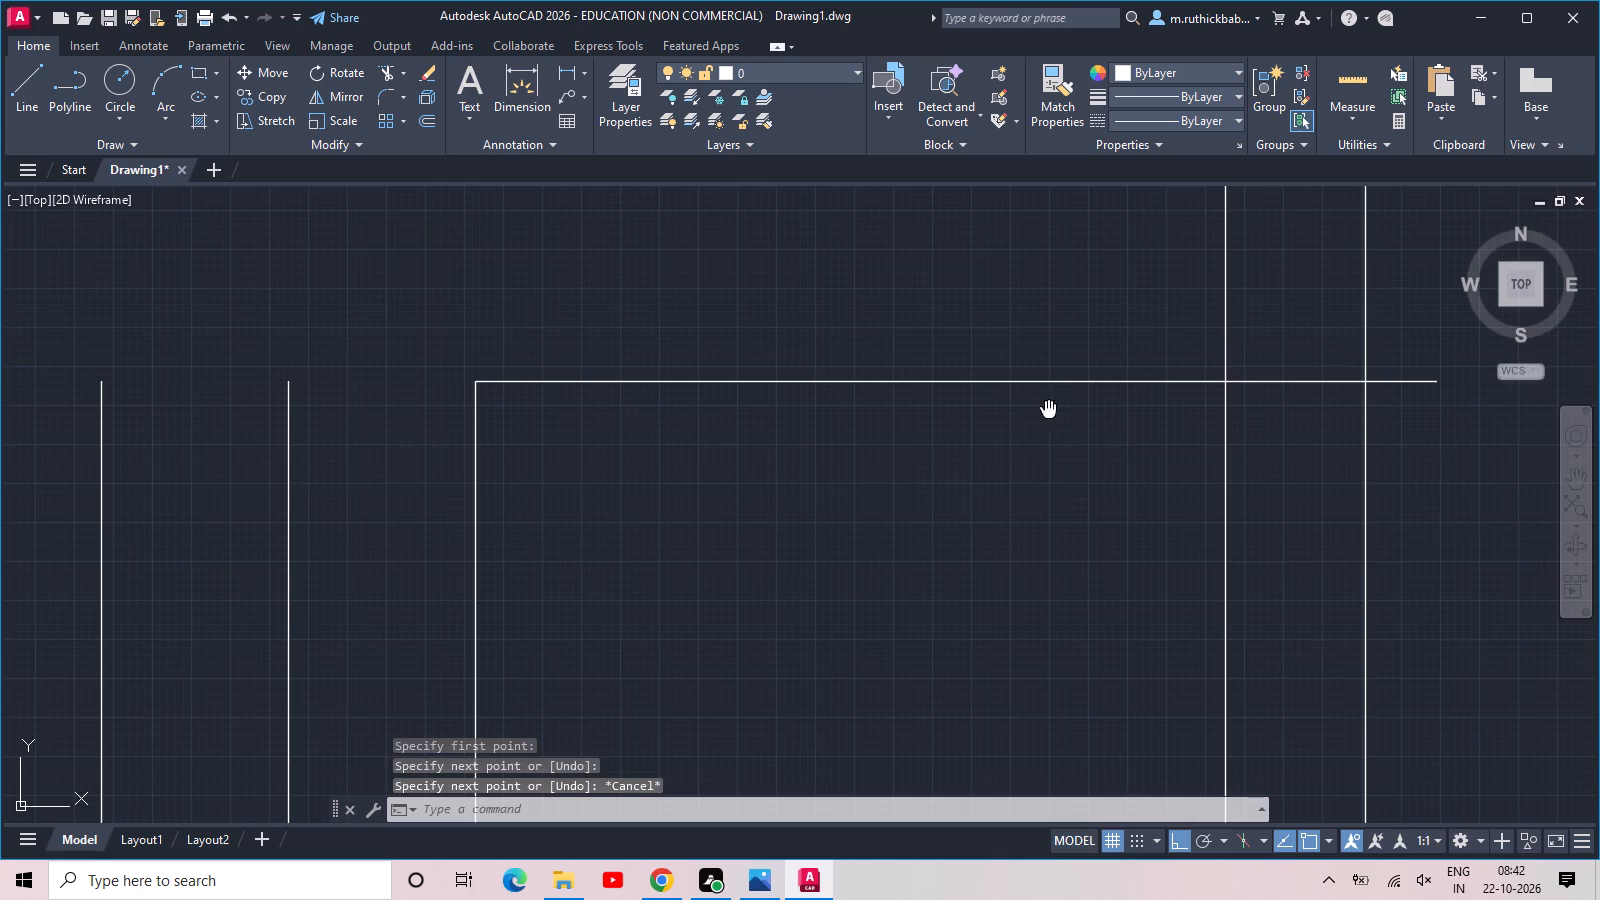
pyautogui.moveTo(1070, 407); pyautogui.dragTo(1240, 371, button='middle')
pyautogui.scroll(-2, 1242, 371)
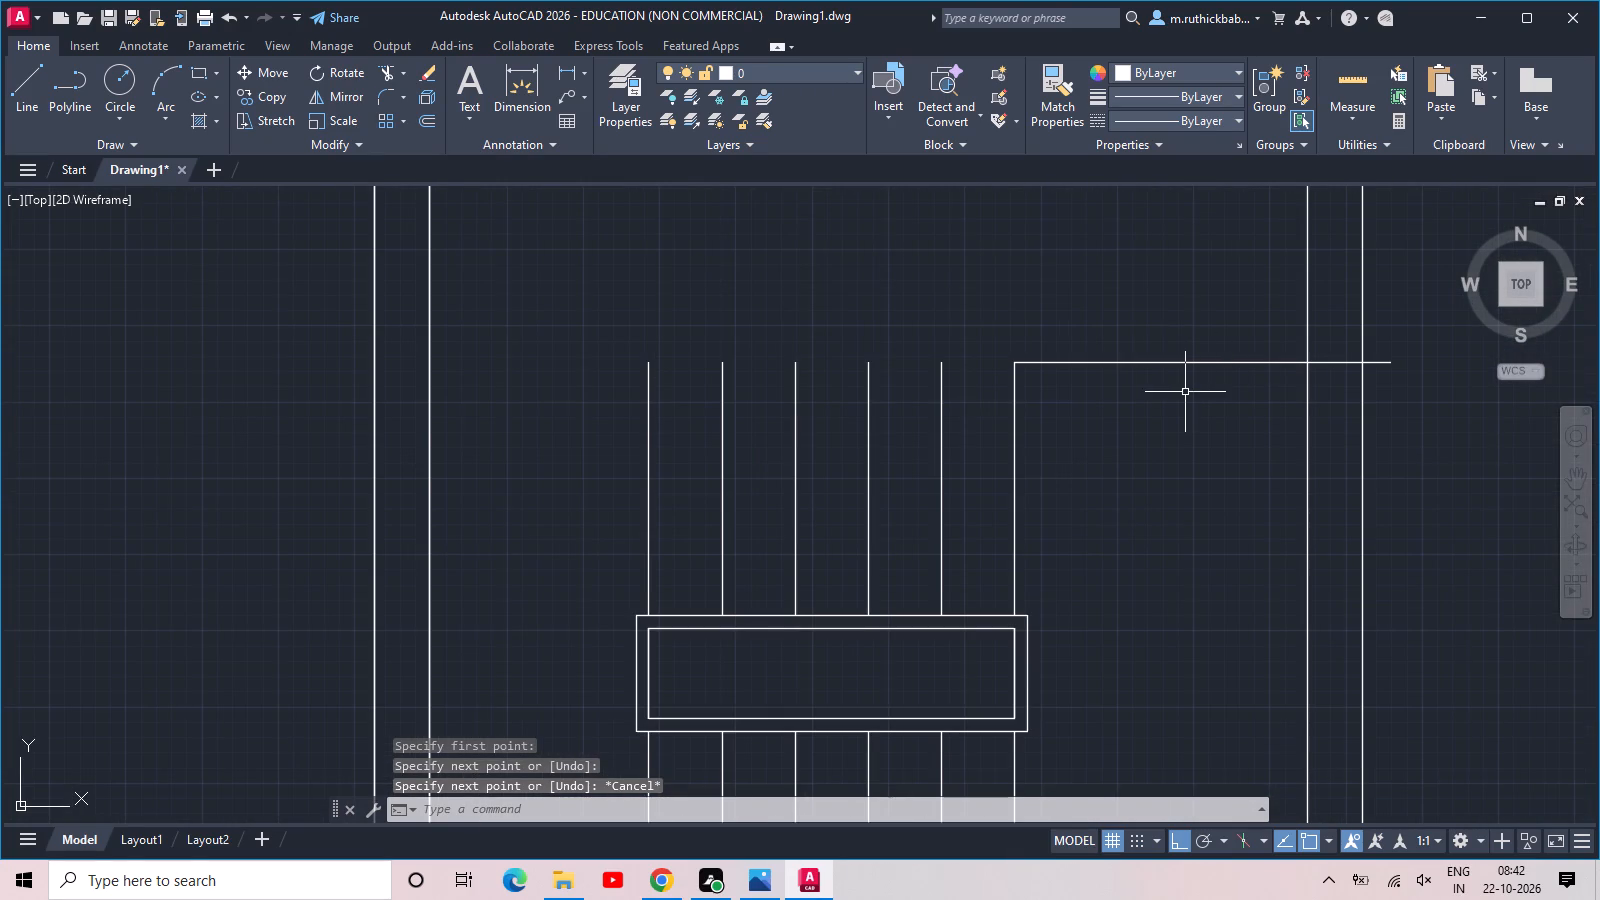
pyautogui.write('ex')
pyautogui.press('space')
pyautogui.press('space')
pyautogui.moveTo(1191, 407); pyautogui.dragTo(1172, 366)
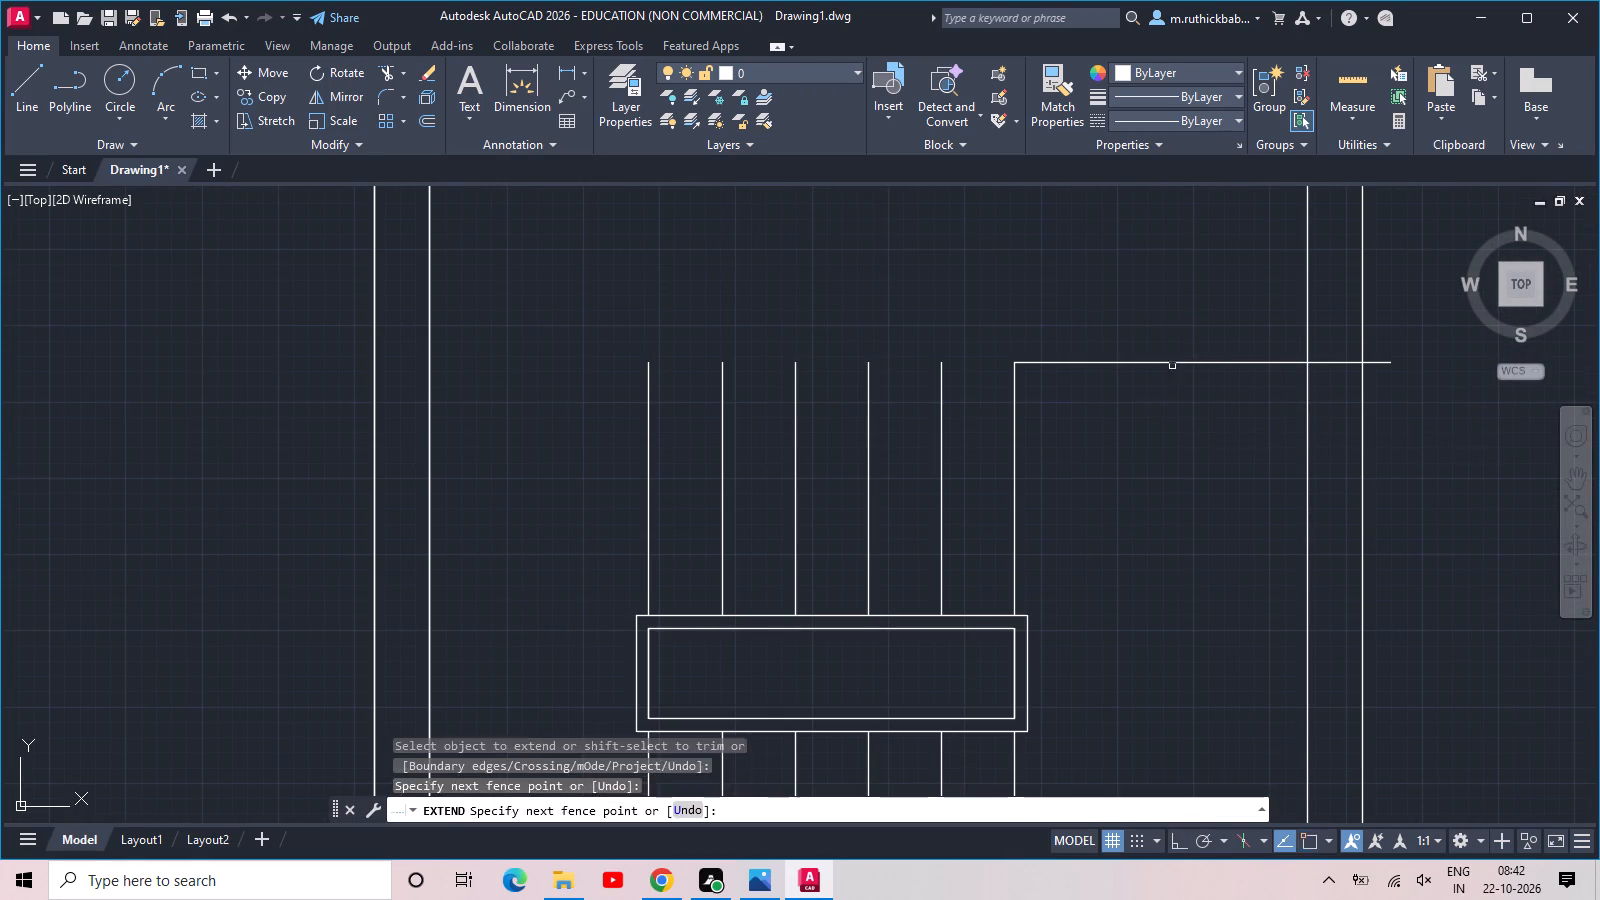
pyautogui.moveTo(1076, 305); pyautogui.dragTo(1080, 317)
pyautogui.click(1075, 365)
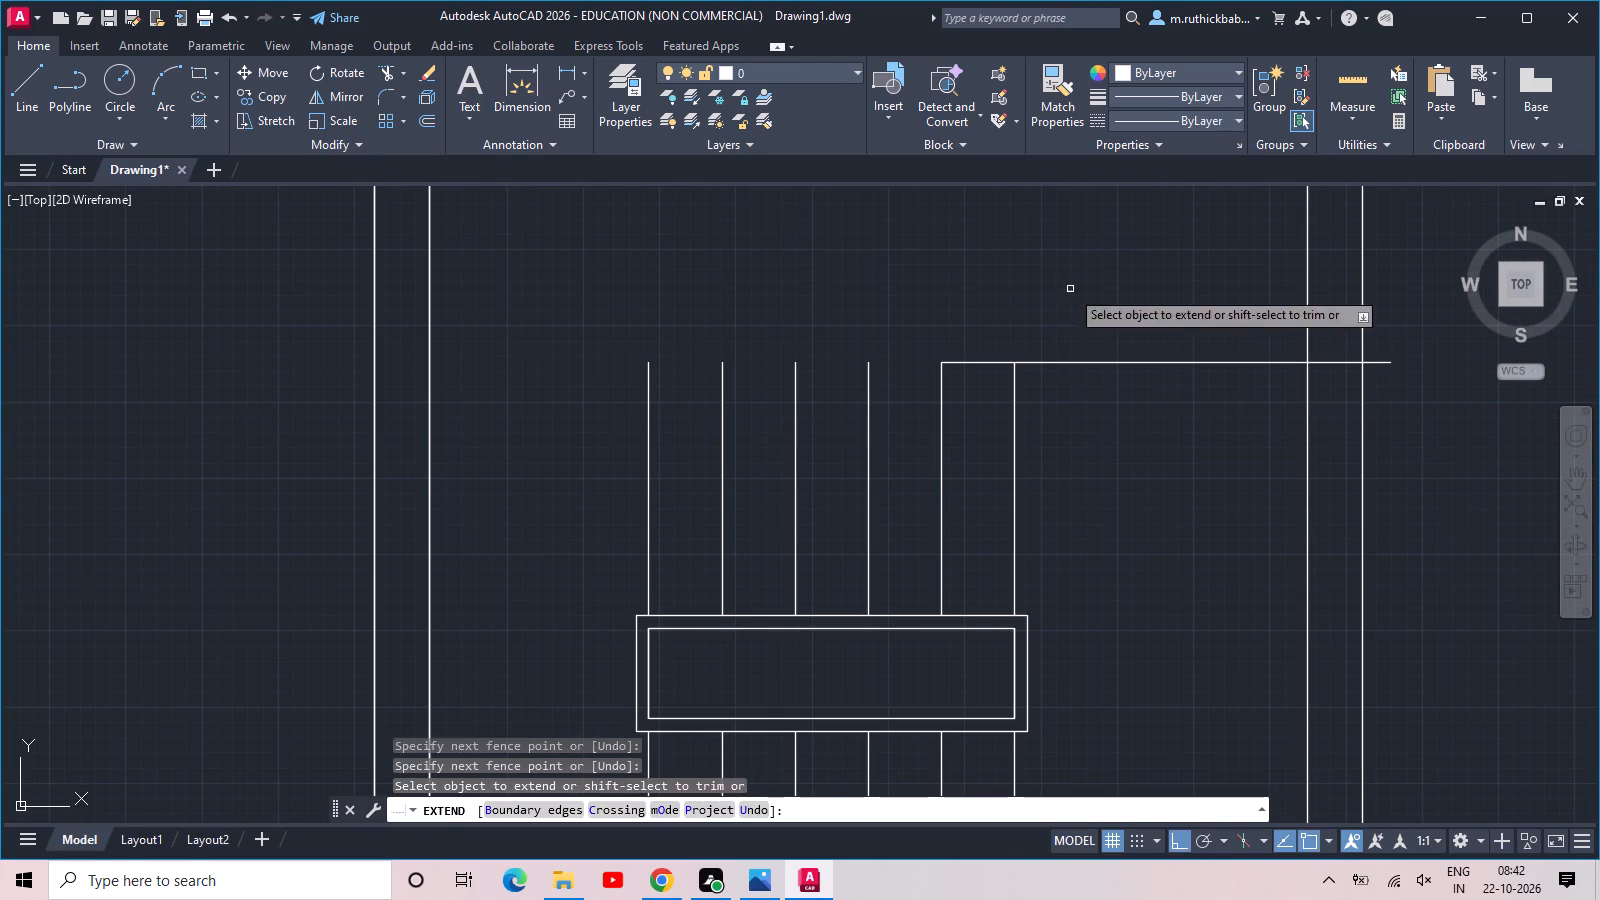
pyautogui.moveTo(1070, 289); pyautogui.dragTo(1085, 384)
pyautogui.click(1082, 465)
pyautogui.moveTo(1042, 299); pyautogui.dragTo(1050, 341)
pyautogui.click(1071, 416)
pyautogui.click(1047, 287)
pyautogui.click(1060, 378)
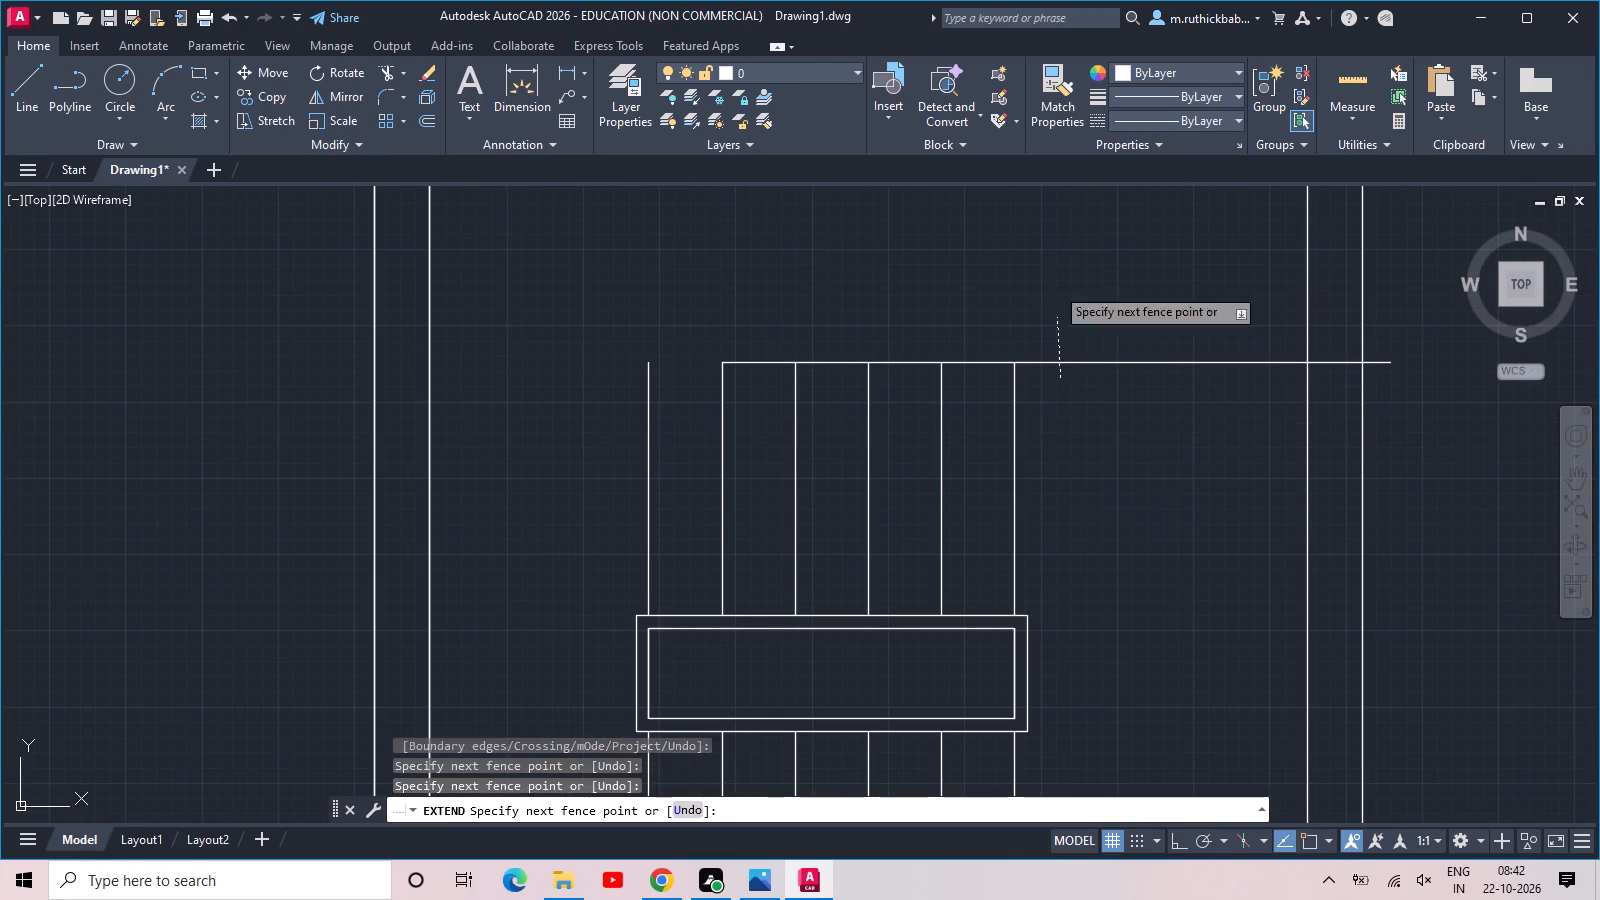
pyautogui.moveTo(1054, 255); pyautogui.dragTo(1083, 367)
pyautogui.click(1068, 265)
pyautogui.click(1098, 402)
pyautogui.click(1096, 306)
pyautogui.click(1094, 388)
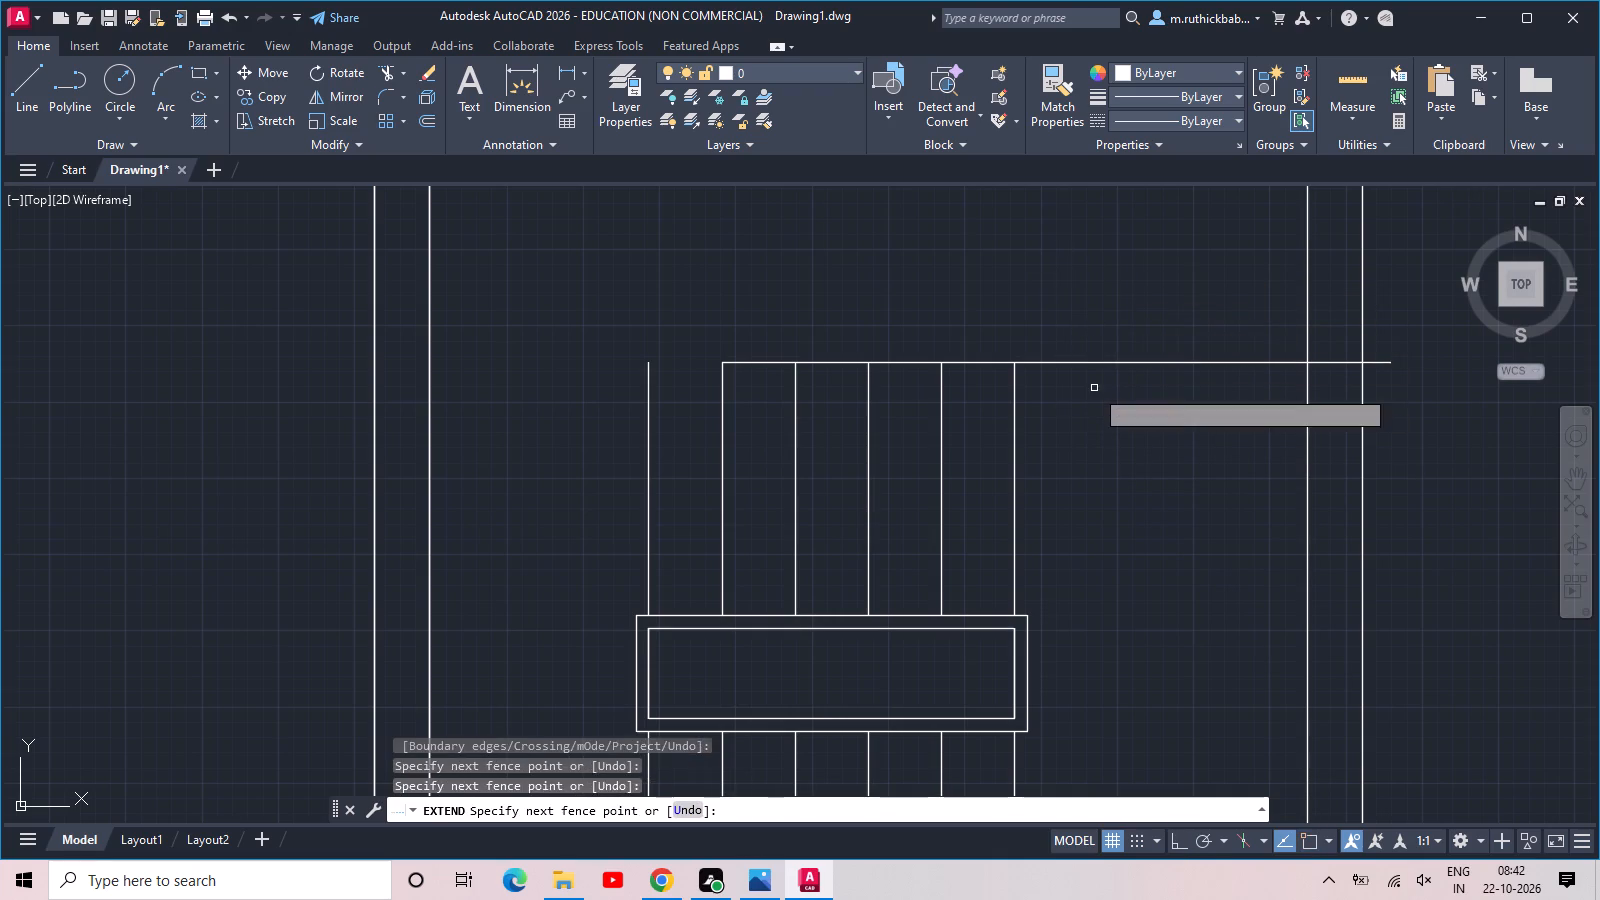
pyautogui.click(769, 397)
pyautogui.click(773, 295)
pyautogui.click(757, 414)
pyautogui.click(747, 254)
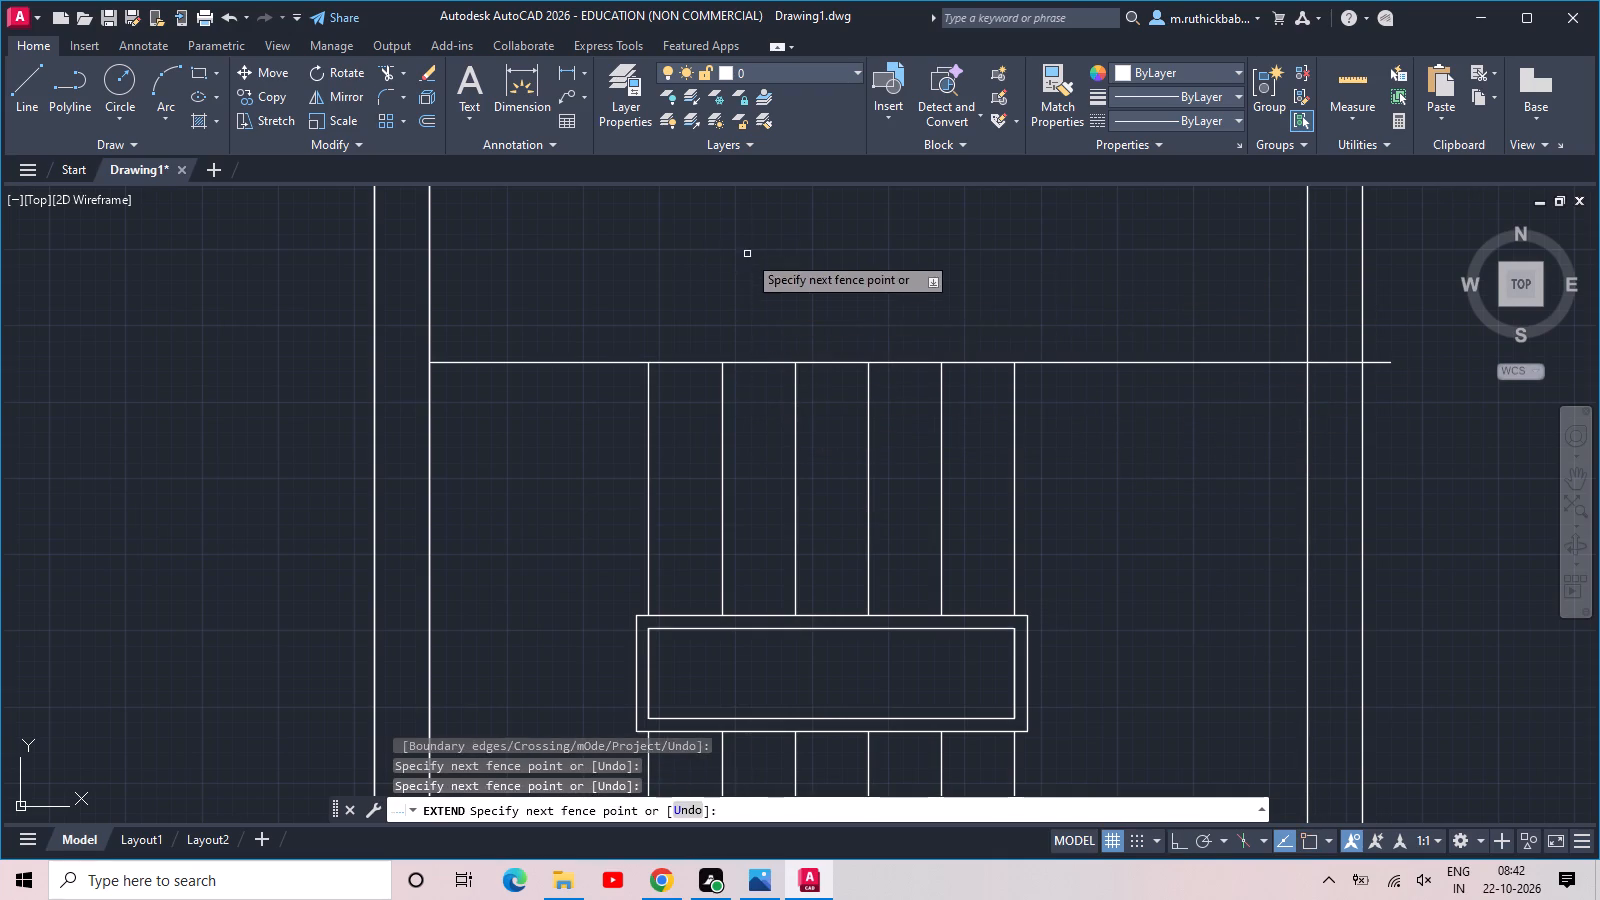
pyautogui.press('Escape')
# Copy the horizontal line down from the upper tread ends to the lower tread ends of the copied staircase.
pyautogui.moveTo(1006, 297); pyautogui.dragTo(889, 290, button='middle')
pyautogui.scroll(-2, 889, 290)
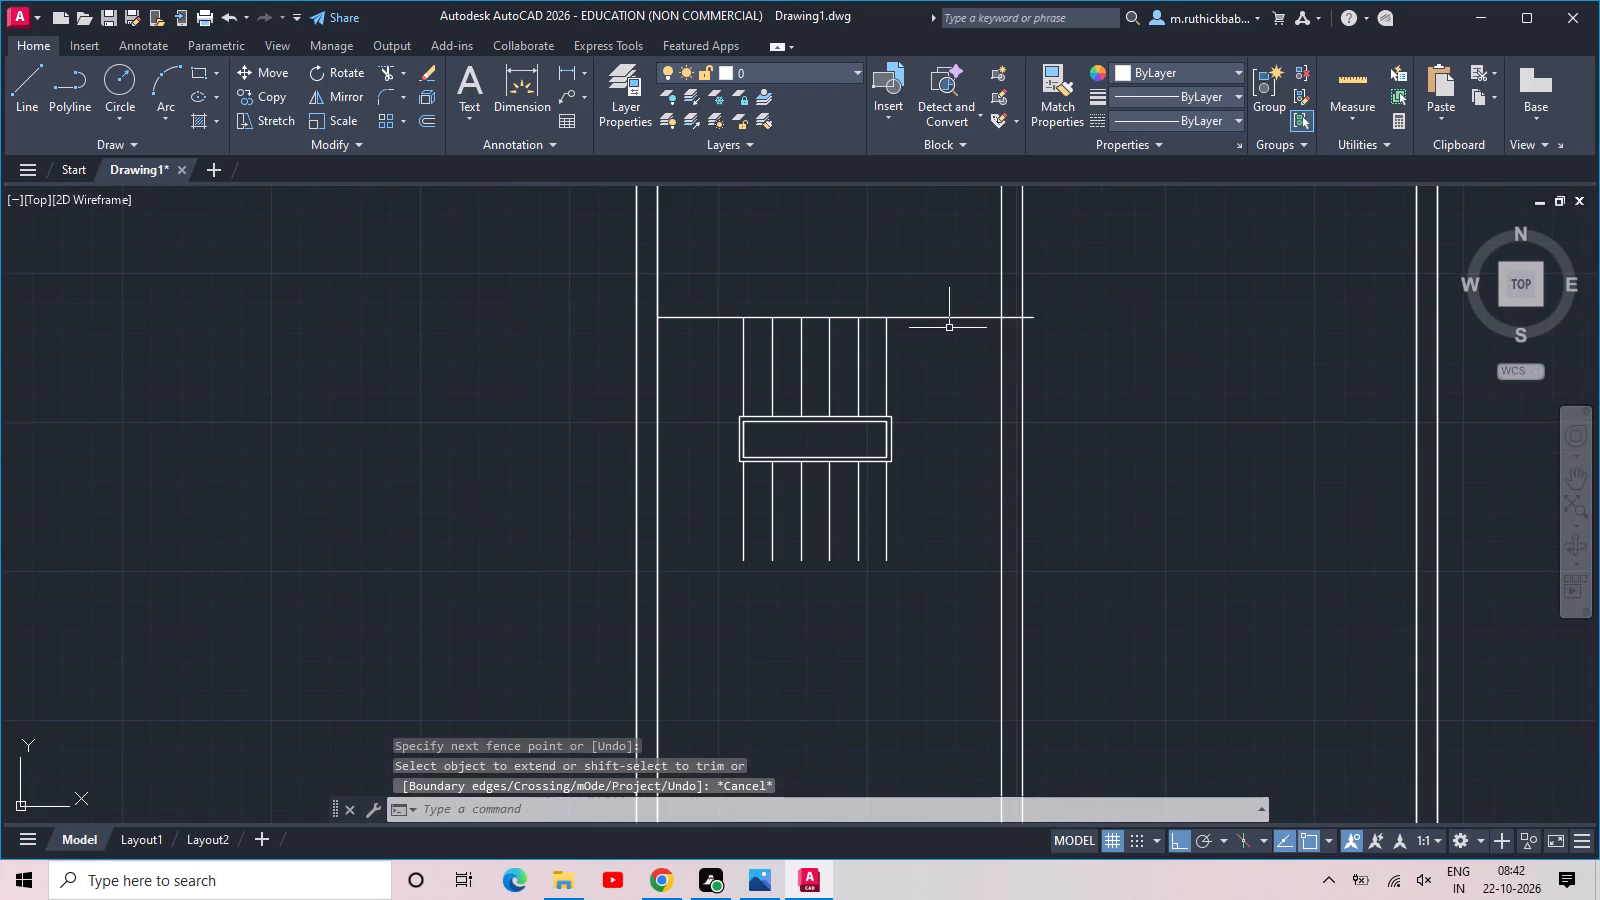
pyautogui.scroll(1, 975, 332)
pyautogui.click(975, 332)
pyautogui.click(915, 249)
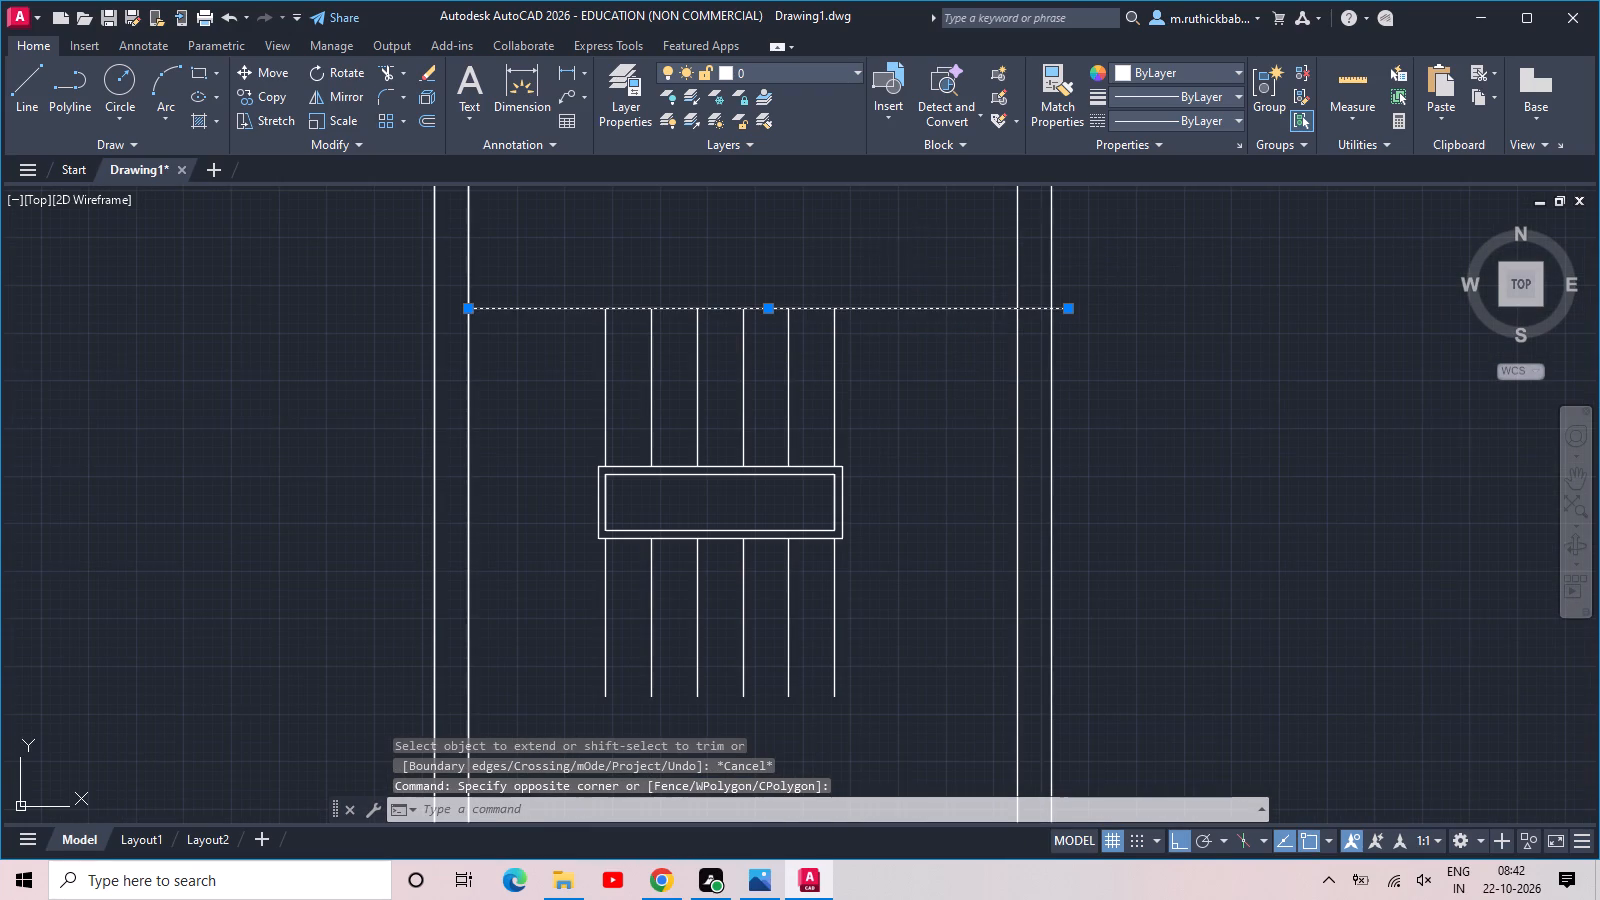
pyautogui.write('co')
pyautogui.press('space')
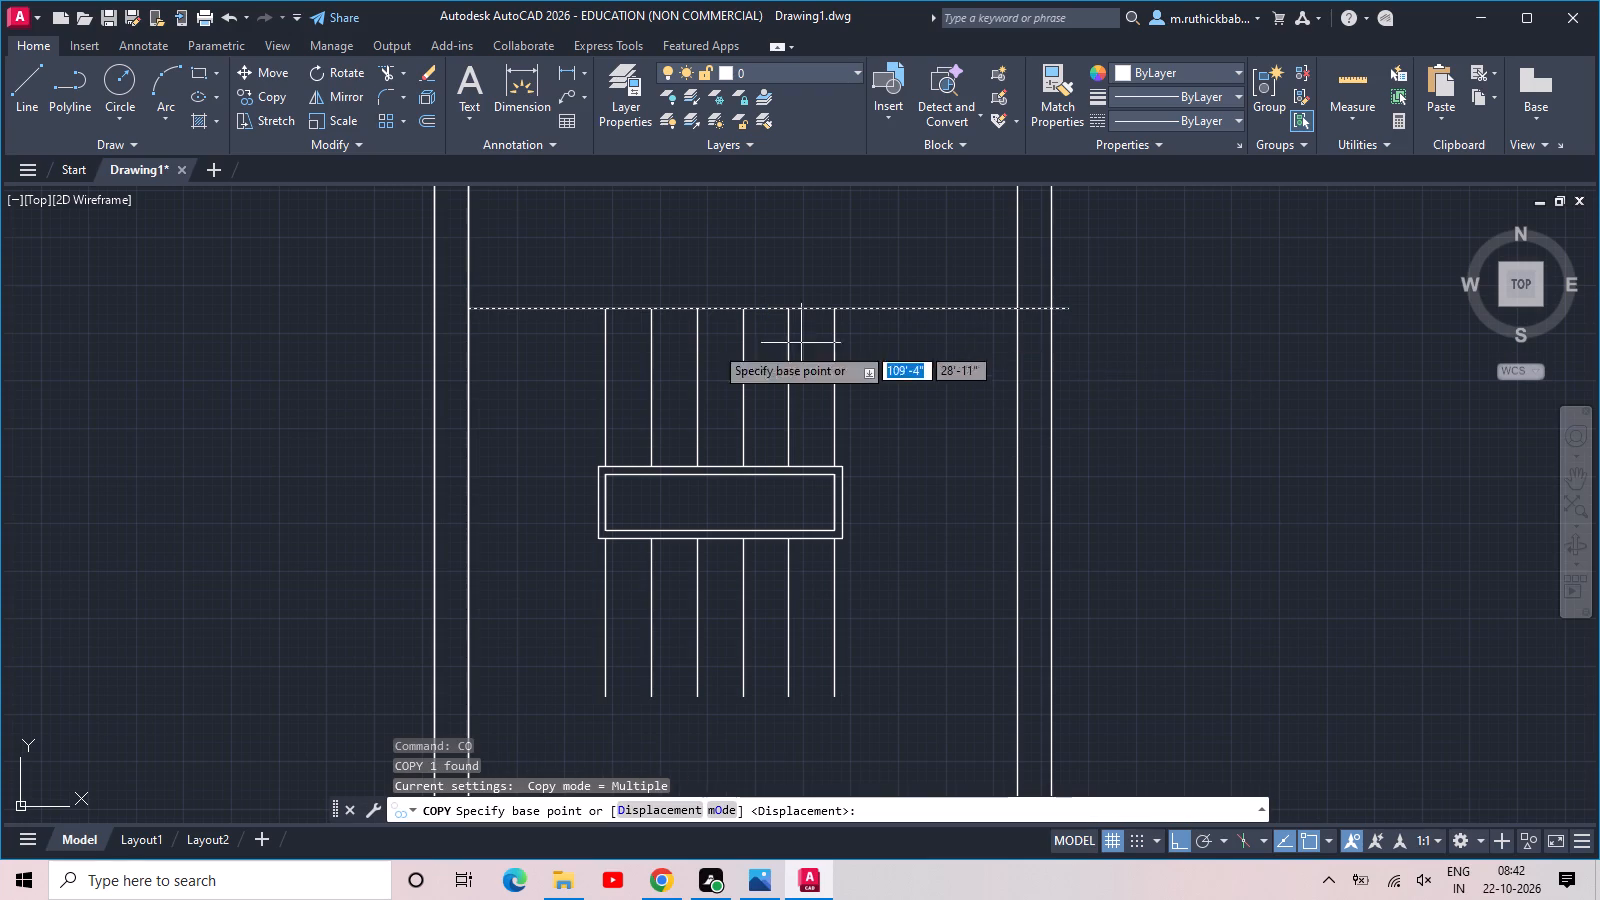
pyautogui.click(610, 311)
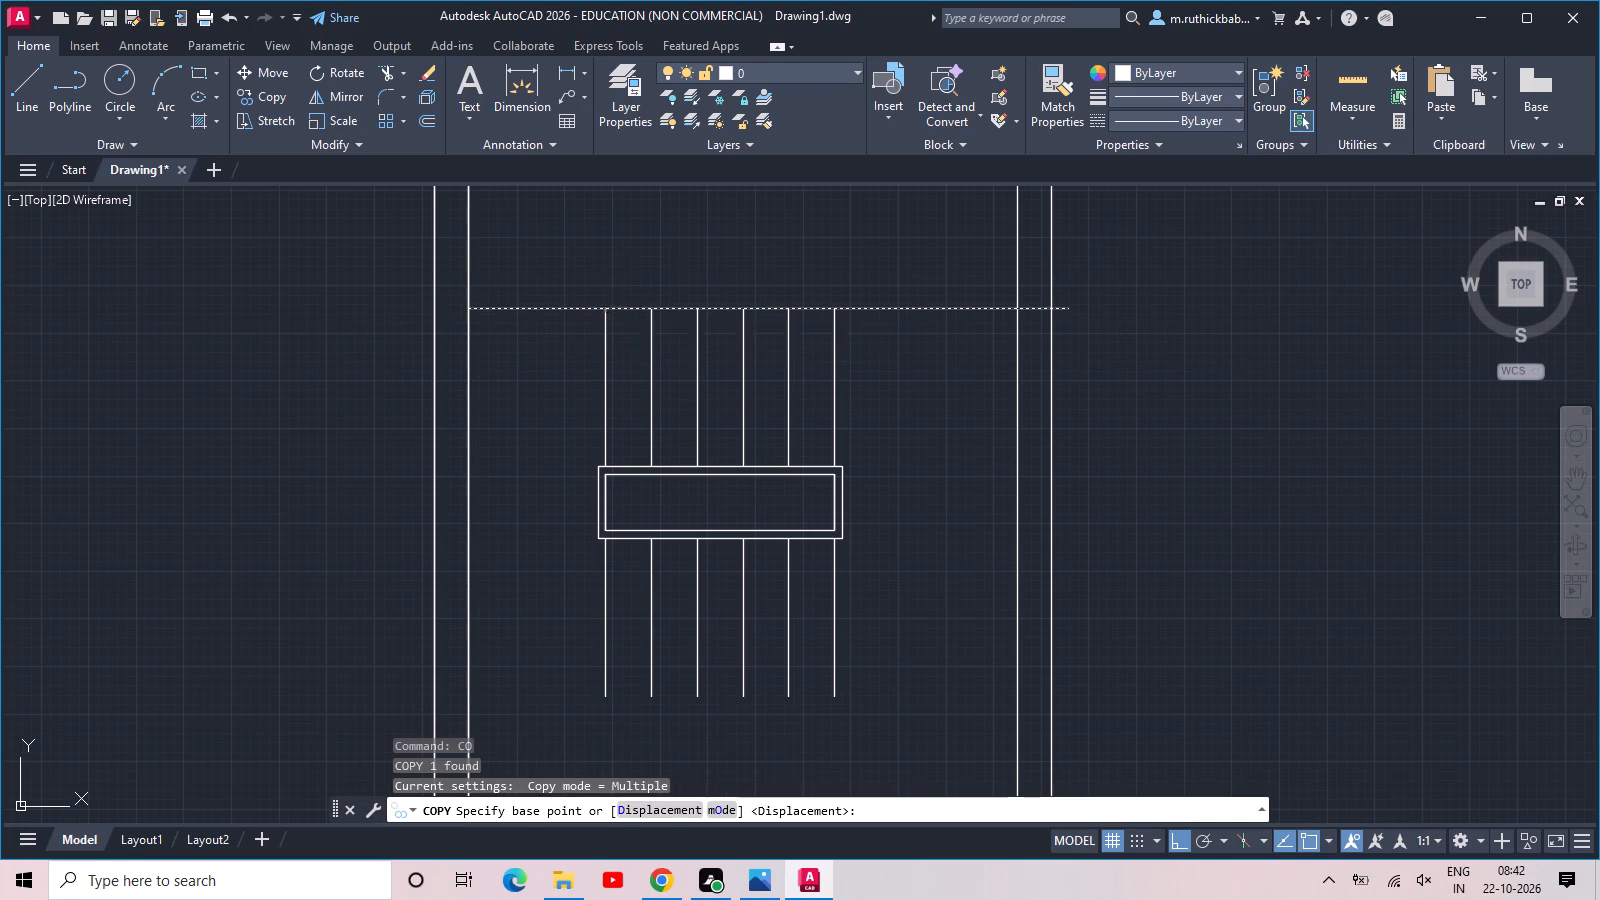
pyautogui.click(603, 699)
pyautogui.press('Escape')
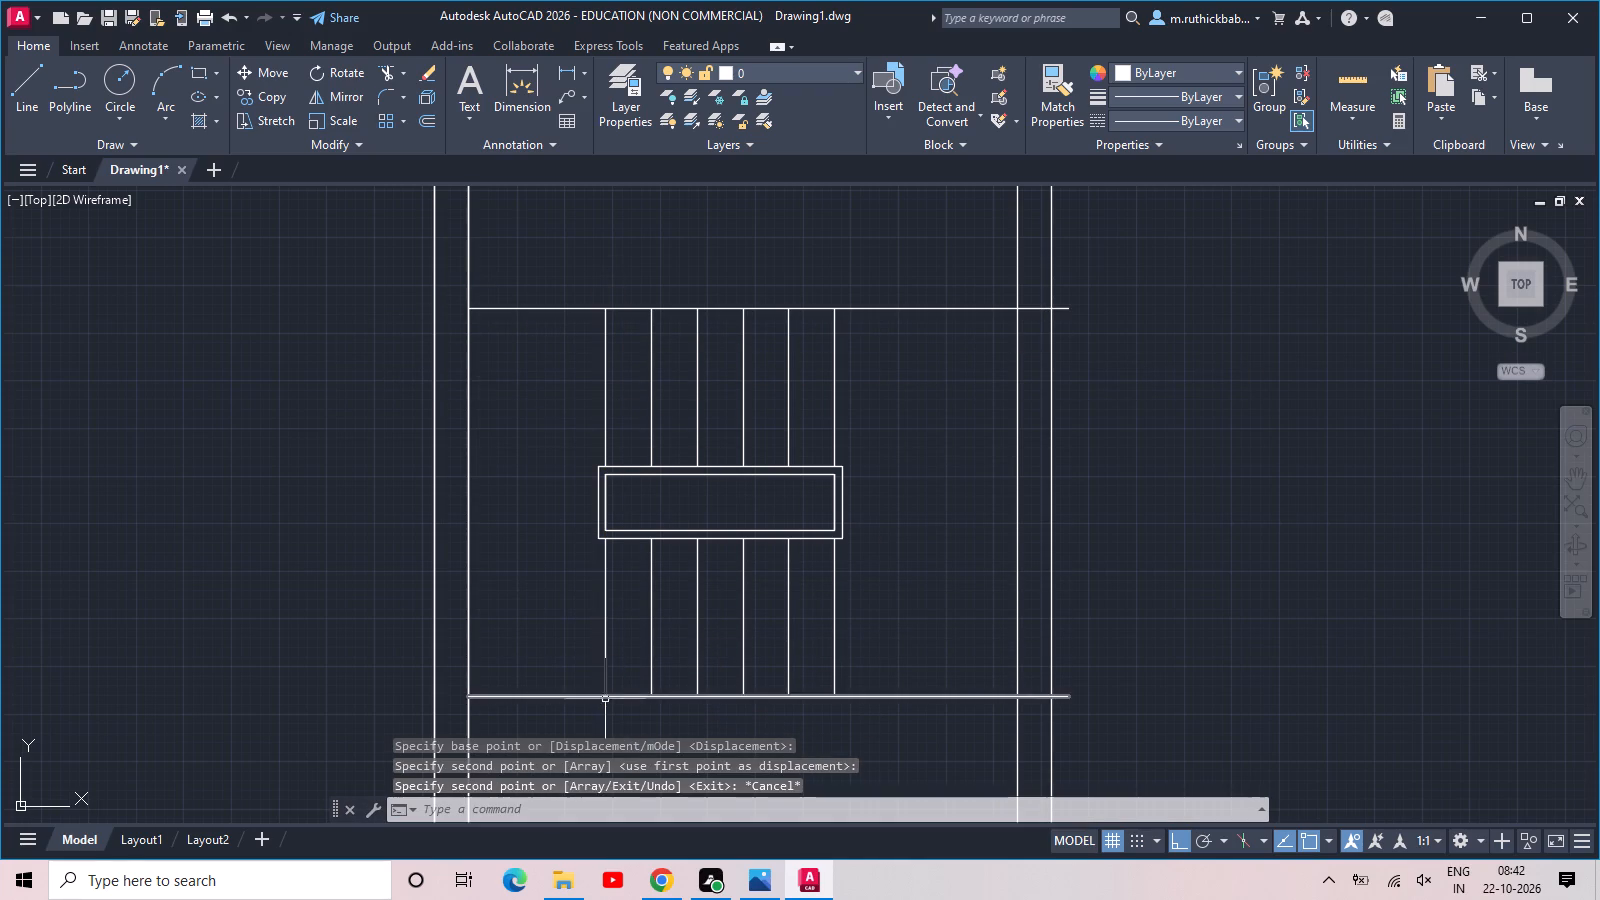
# Trim both horizontal staircase lines where they cross between the two lines of the central vertical wall.
pyautogui.moveTo(627, 576); pyautogui.dragTo(576, 590, button='middle')
pyautogui.write('tr')
pyautogui.press('space')
pyautogui.press('space')
pyautogui.click(976, 291)
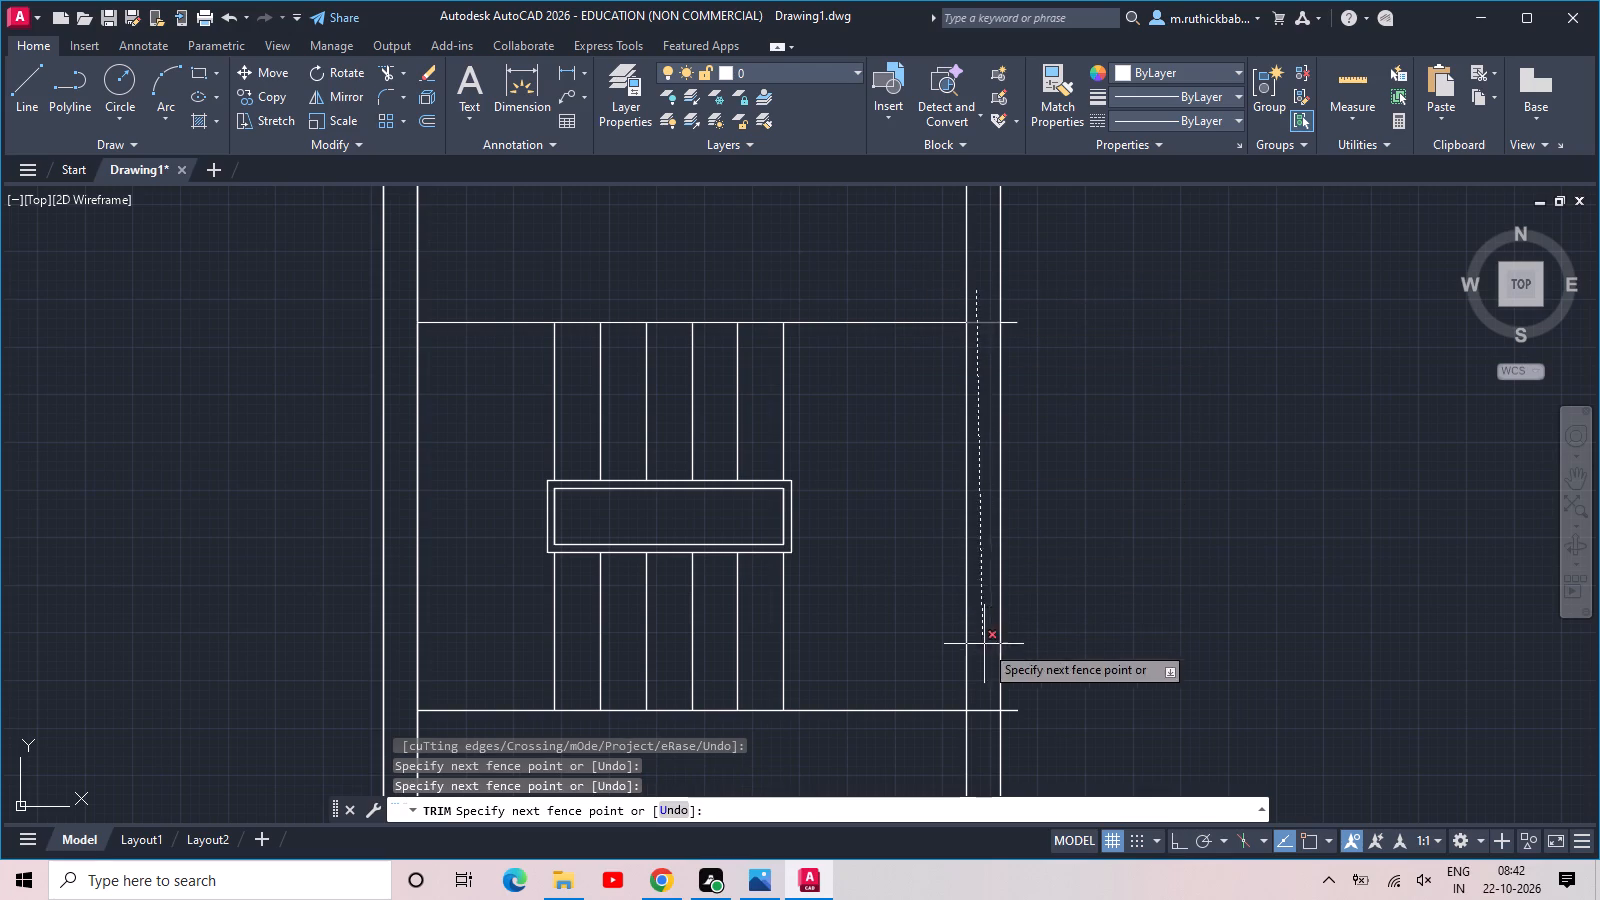
pyautogui.click(987, 737)
pyautogui.press('Escape')
pyautogui.press('Escape')
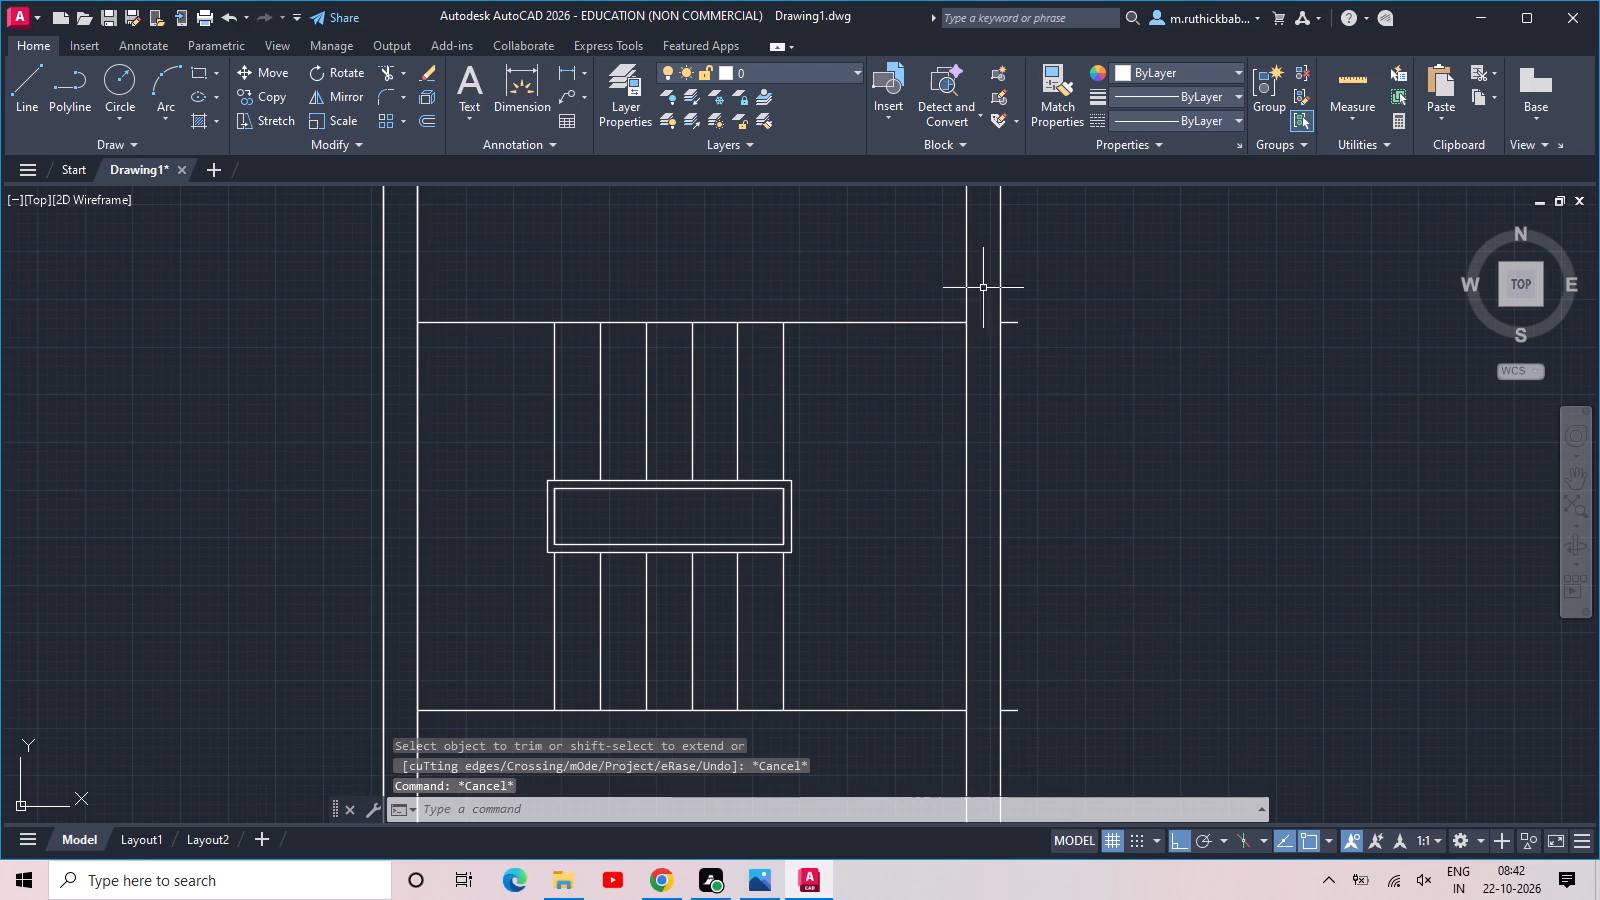
# Delete the two leftover horizontal line stubs on the outer side of the second plan's central vertical wall.
pyautogui.click(988, 278)
pyautogui.click(1048, 733)
pyautogui.press('Delete')
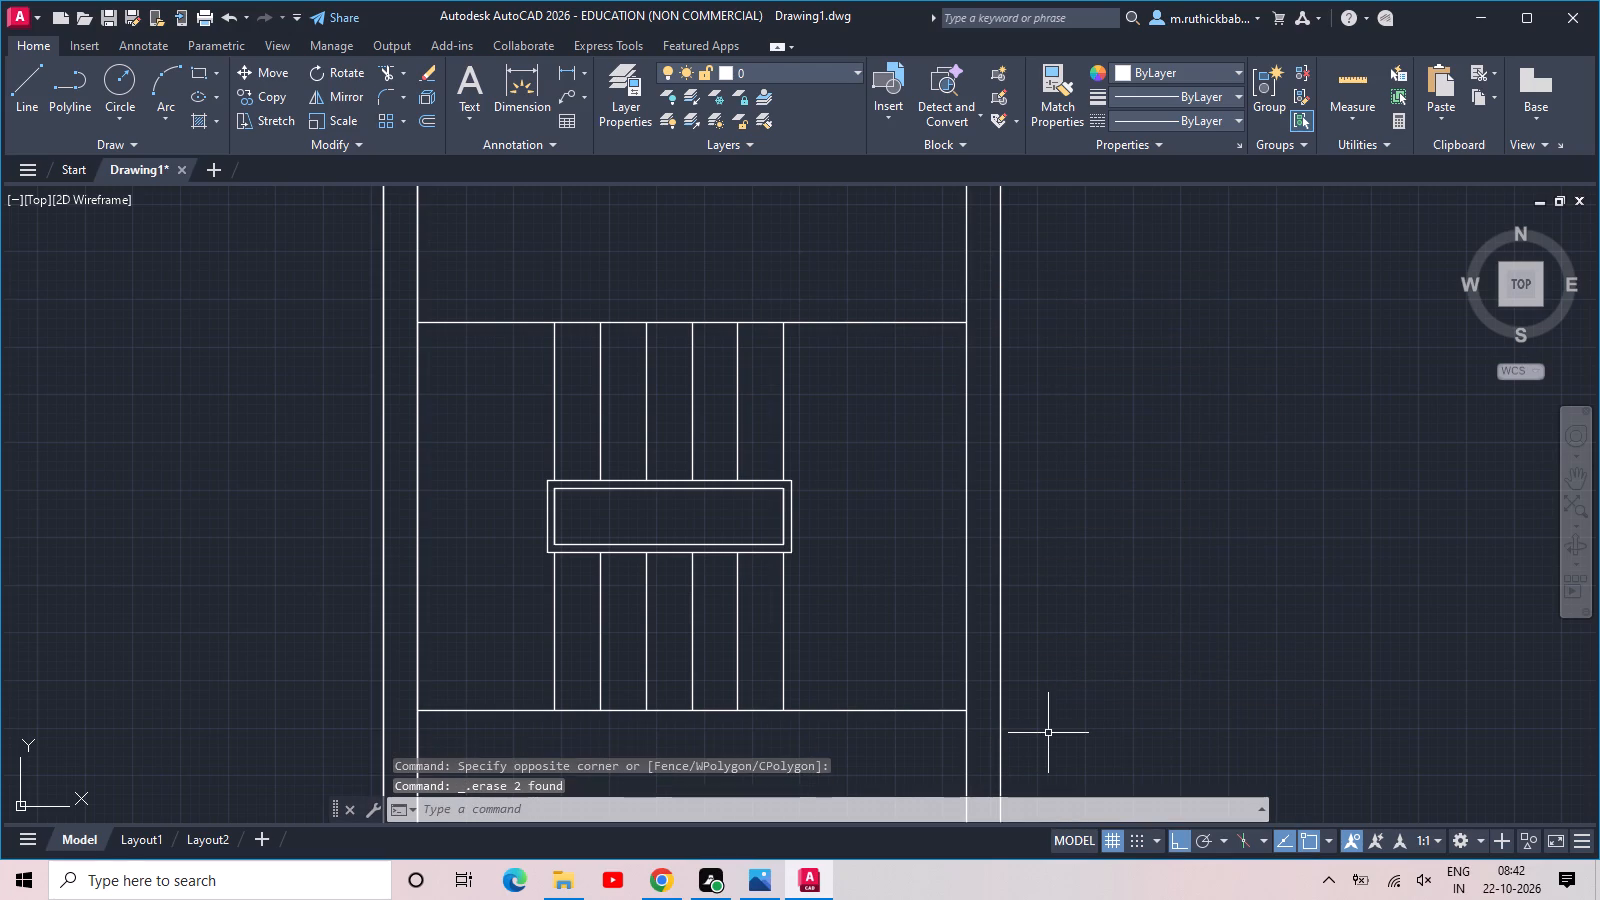
# Offset the horizontal lines above and below the copied staircase 9" outward to form two cross walls.
pyautogui.scroll(-1, 1047, 727)
pyautogui.moveTo(965, 652); pyautogui.dragTo(859, 610, button='middle')
pyautogui.write('off 9')
pyautogui.press('space')
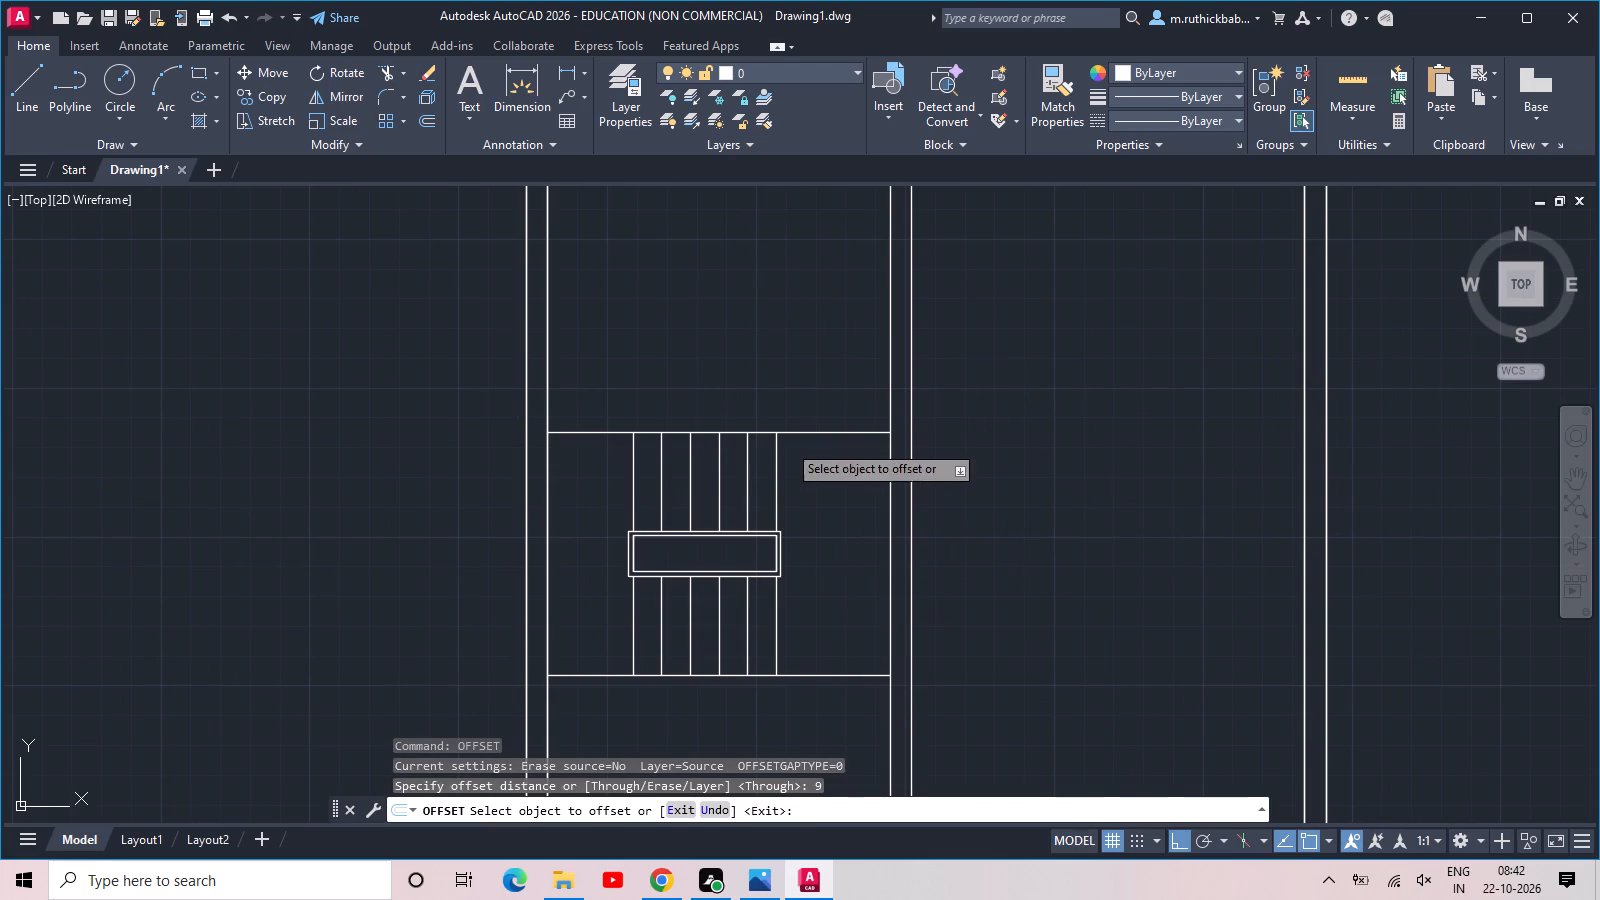
pyautogui.click(796, 435)
pyautogui.click(794, 407)
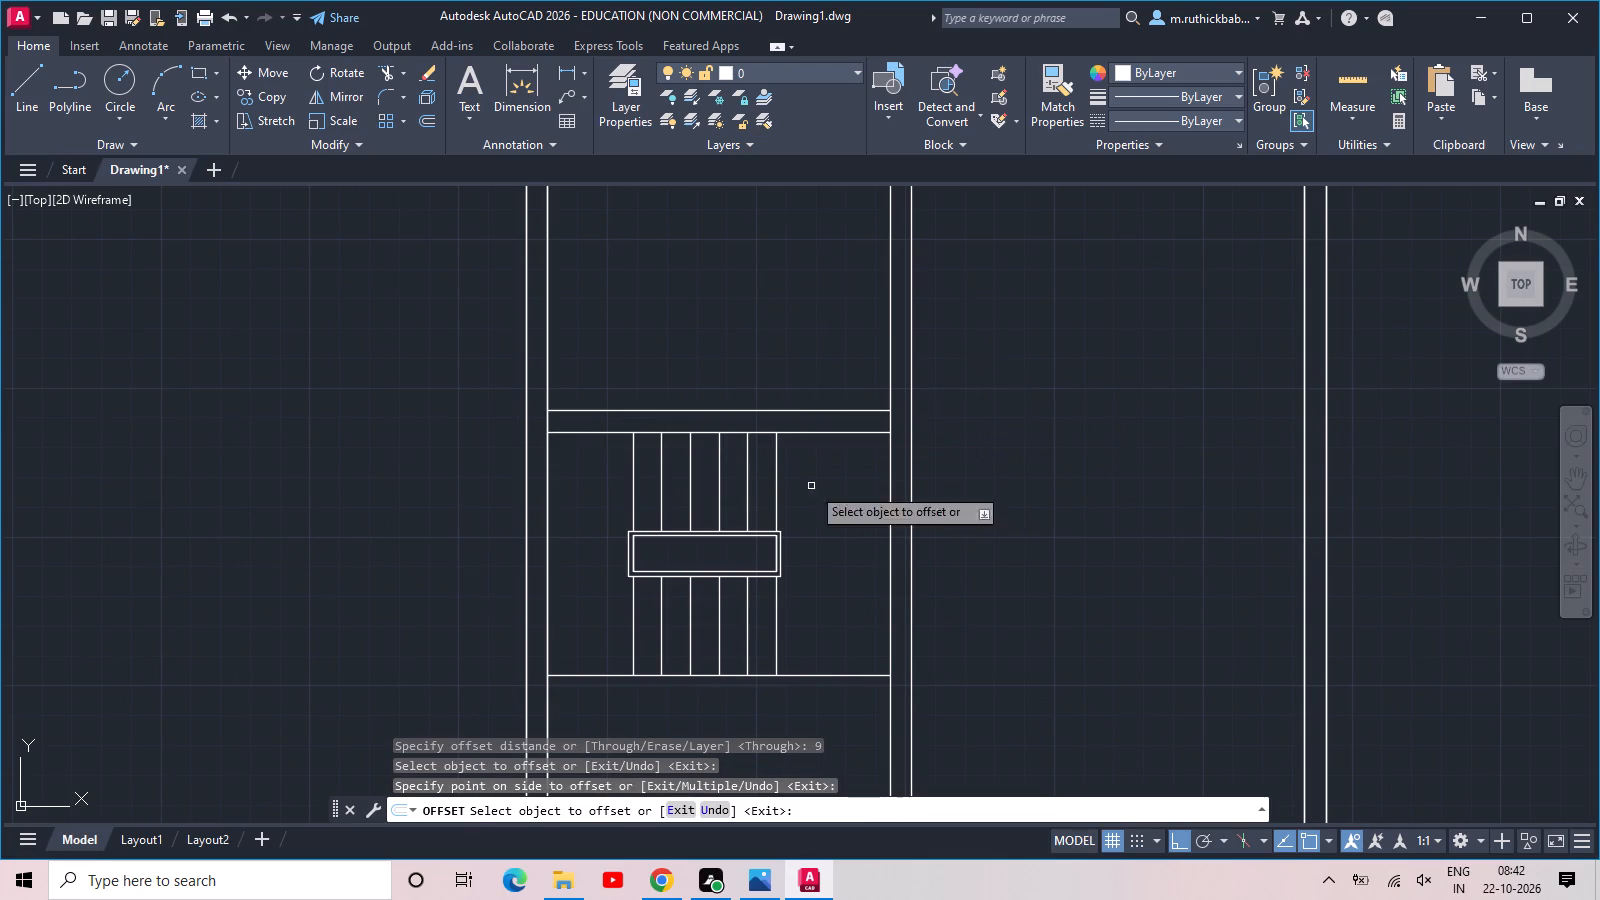
pyautogui.click(808, 674)
pyautogui.click(806, 705)
pyautogui.press('Escape')
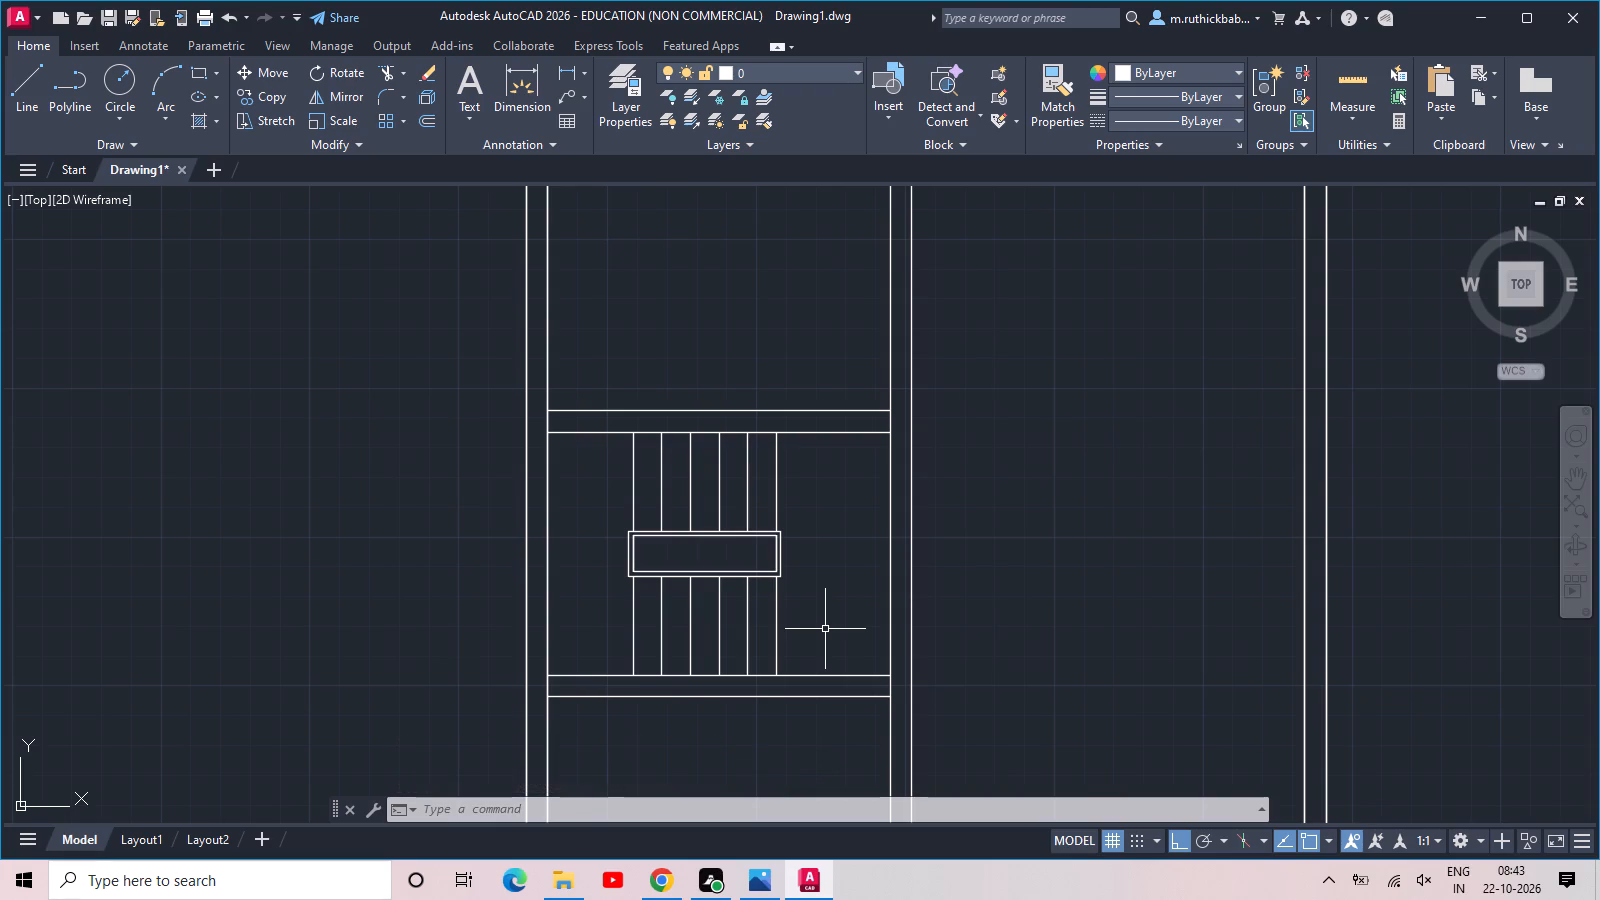
# Extend all four cross-wall lines at the staircase through the central vertical wall to its far line.
pyautogui.scroll(-1, 826, 626)
pyautogui.moveTo(883, 533); pyautogui.dragTo(760, 480, button='middle')
pyautogui.scroll(-1, 806, 461)
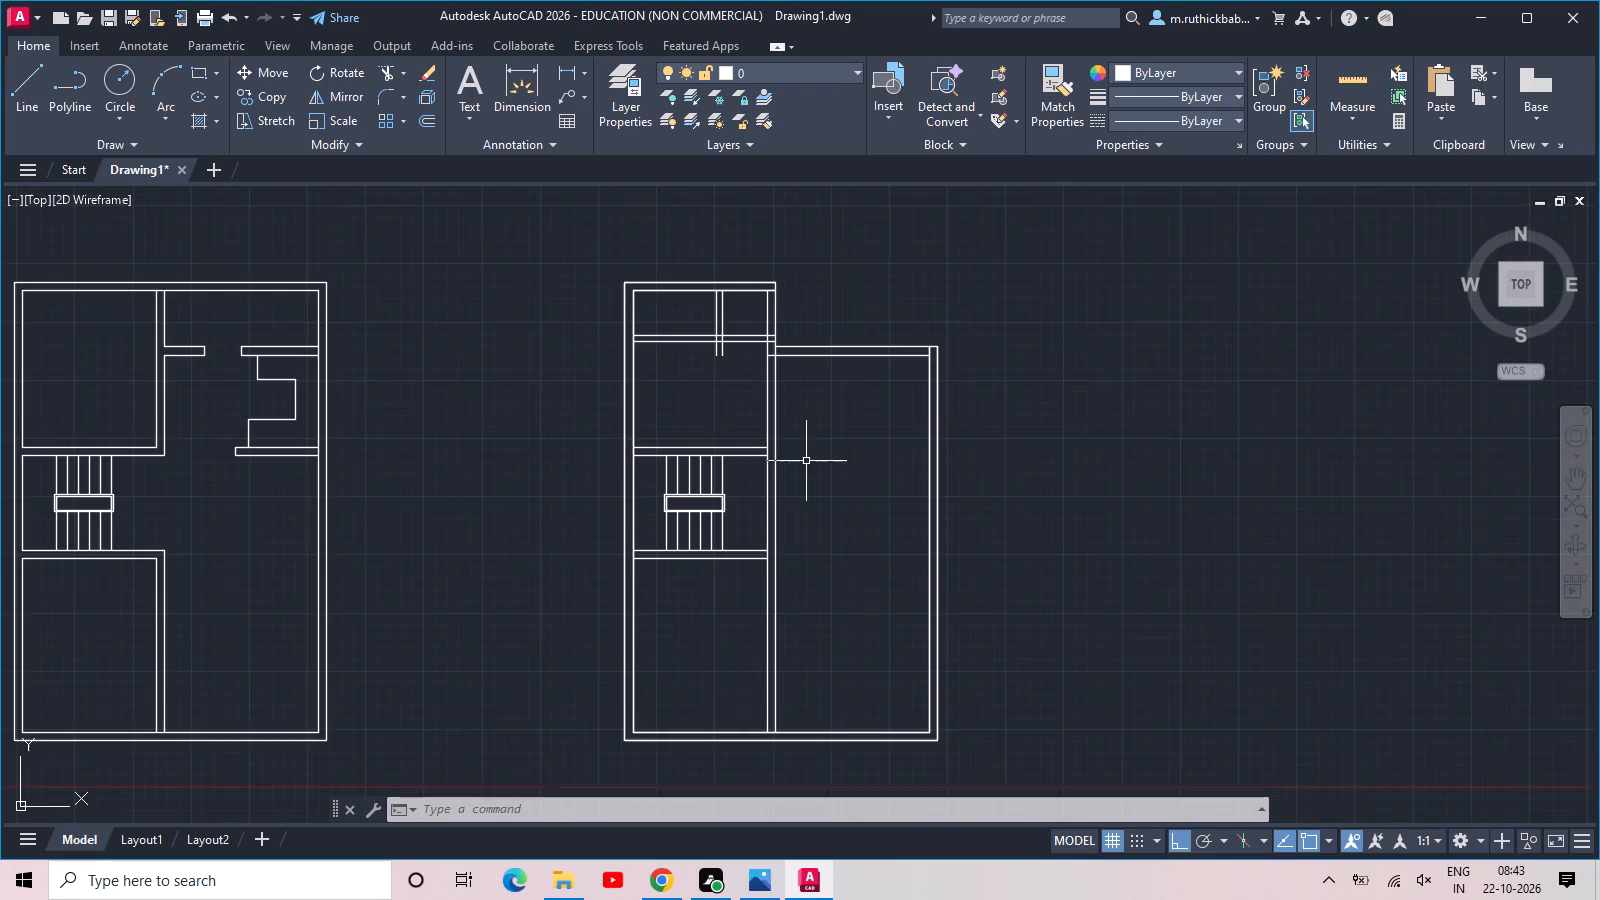
pyautogui.scroll(2, 757, 494)
pyautogui.write('ex')
pyautogui.press('space')
pyautogui.press('space')
pyautogui.click(743, 360)
pyautogui.click(756, 436)
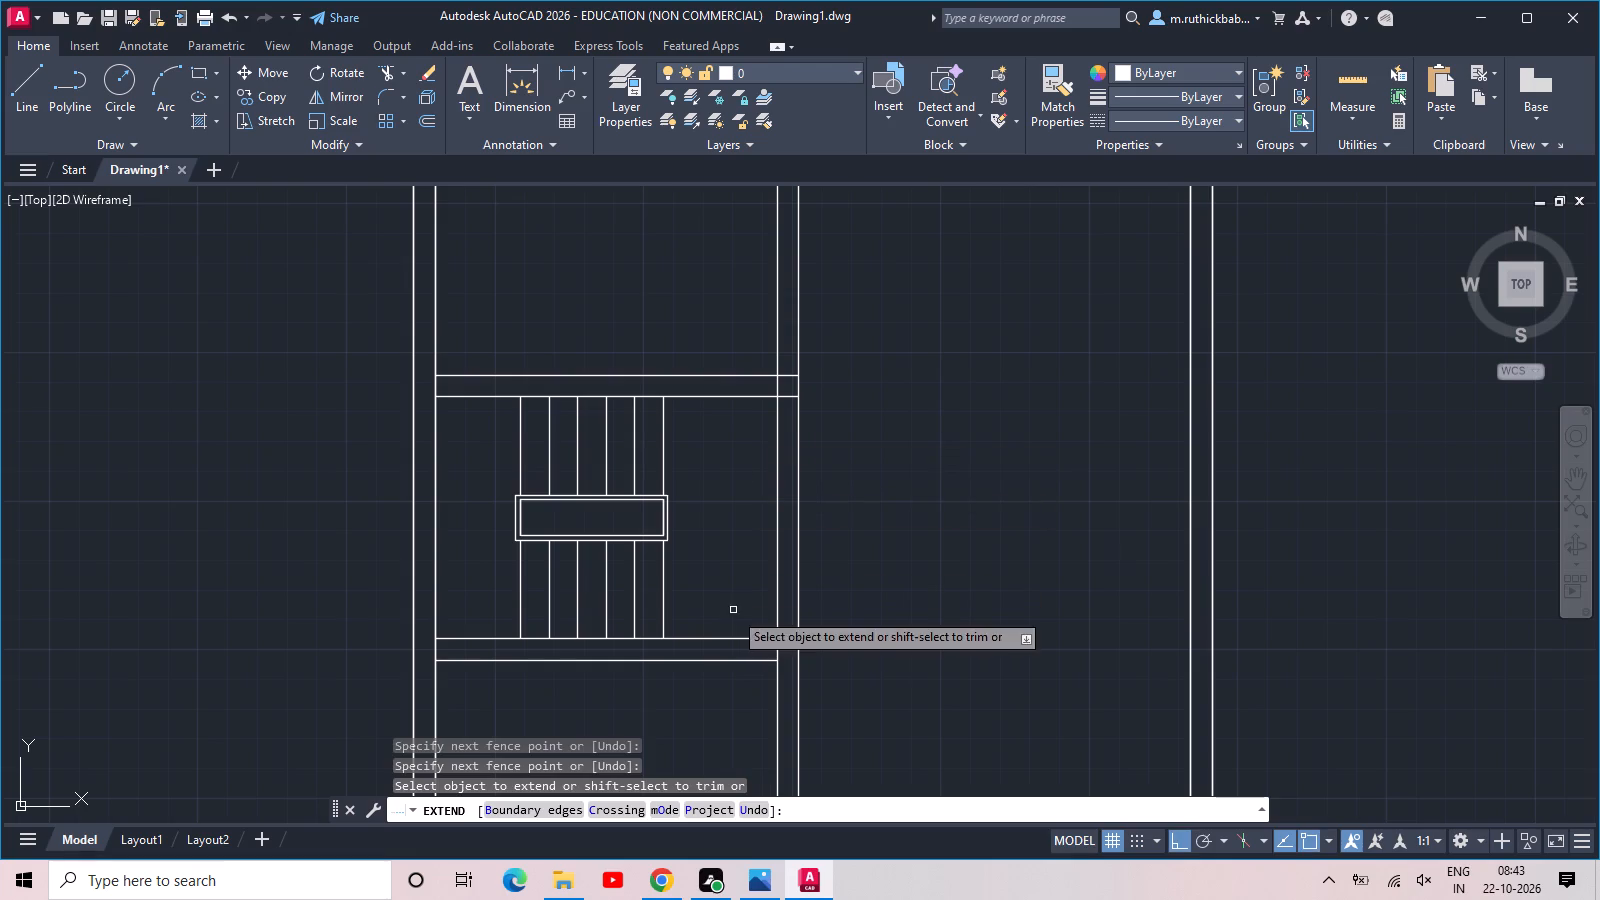
pyautogui.moveTo(720, 594); pyautogui.dragTo(730, 705)
pyautogui.click(733, 725)
pyautogui.press('Escape')
# Trim both central vertical wall lines between the two staircase cross walls to open the stair bay.
pyautogui.press('t')
pyautogui.press('r')
pyautogui.press('space')
pyautogui.press('space')
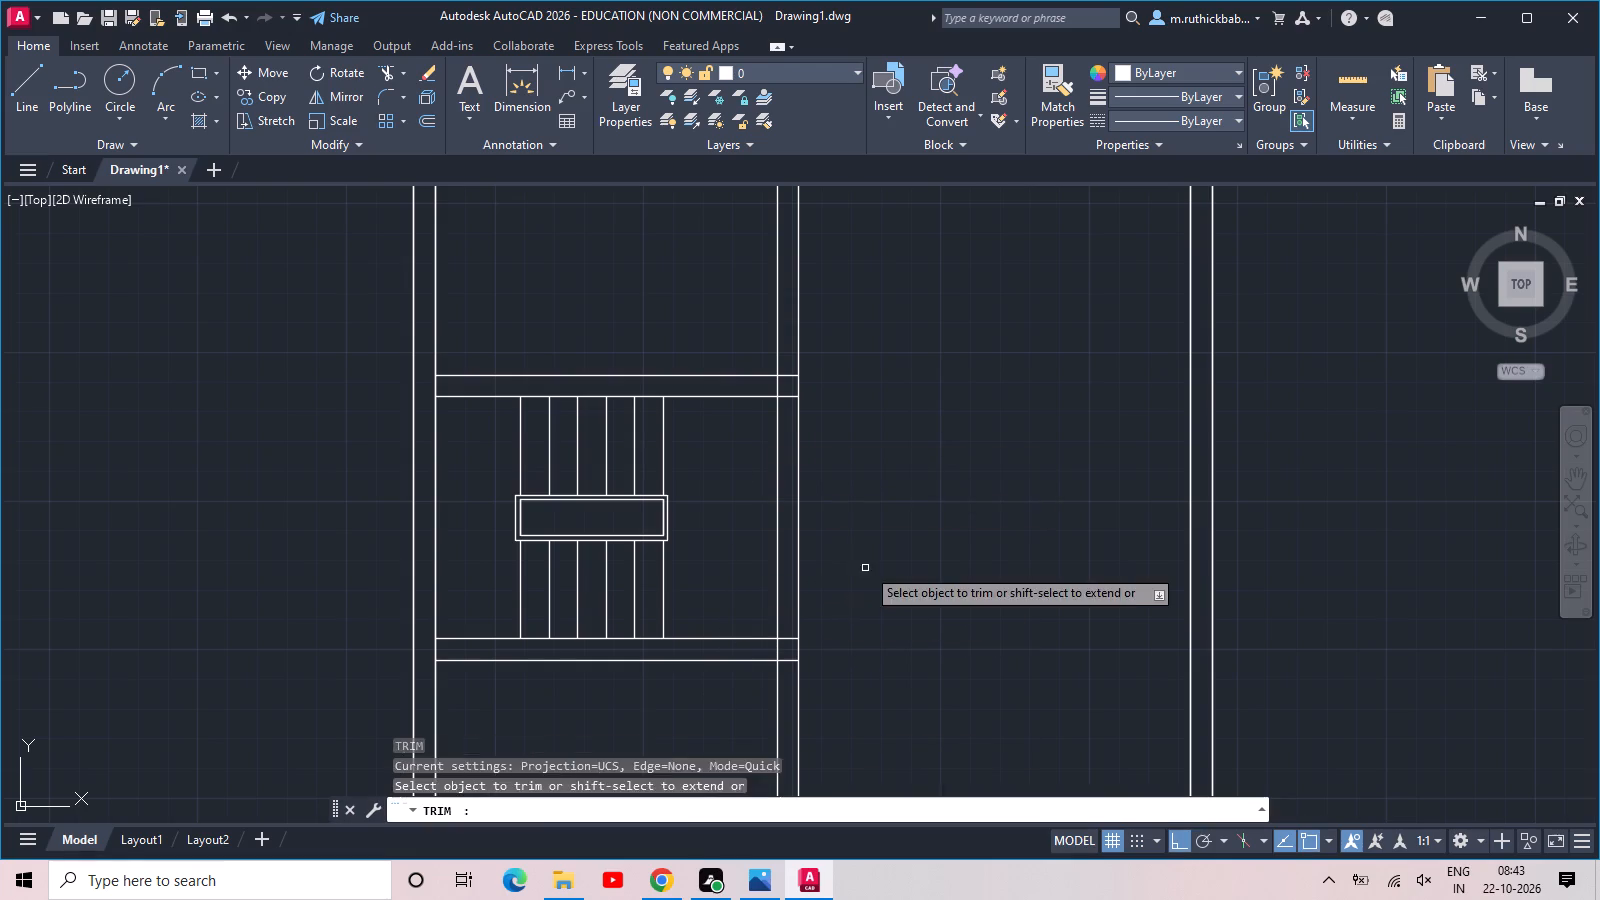
pyautogui.click(873, 528)
pyautogui.click(737, 536)
pyautogui.press('Escape')
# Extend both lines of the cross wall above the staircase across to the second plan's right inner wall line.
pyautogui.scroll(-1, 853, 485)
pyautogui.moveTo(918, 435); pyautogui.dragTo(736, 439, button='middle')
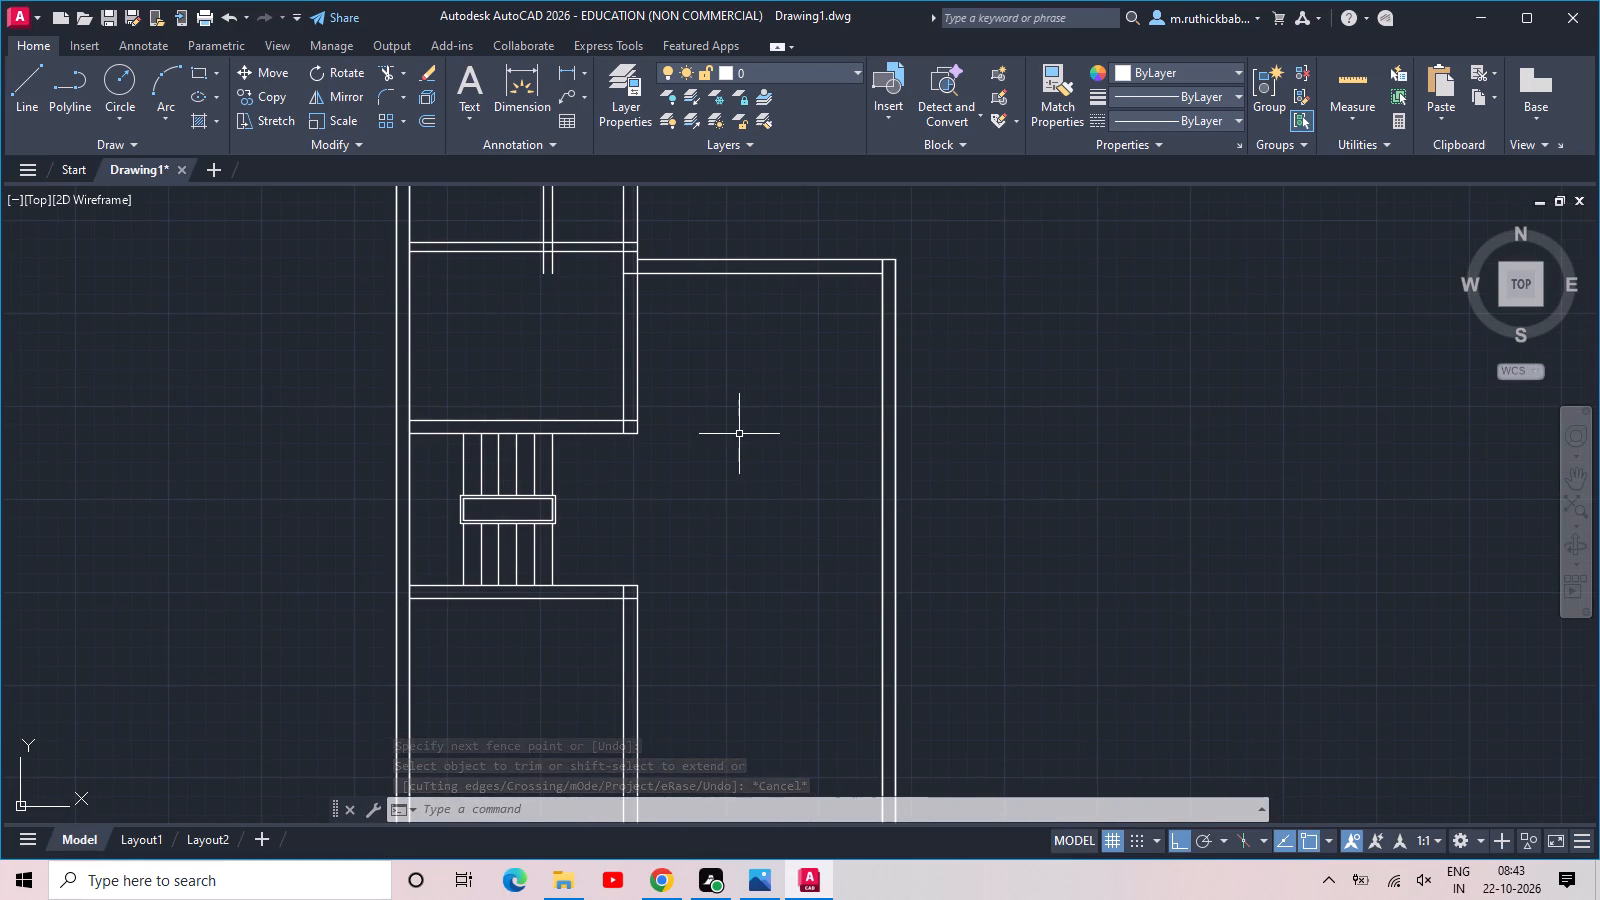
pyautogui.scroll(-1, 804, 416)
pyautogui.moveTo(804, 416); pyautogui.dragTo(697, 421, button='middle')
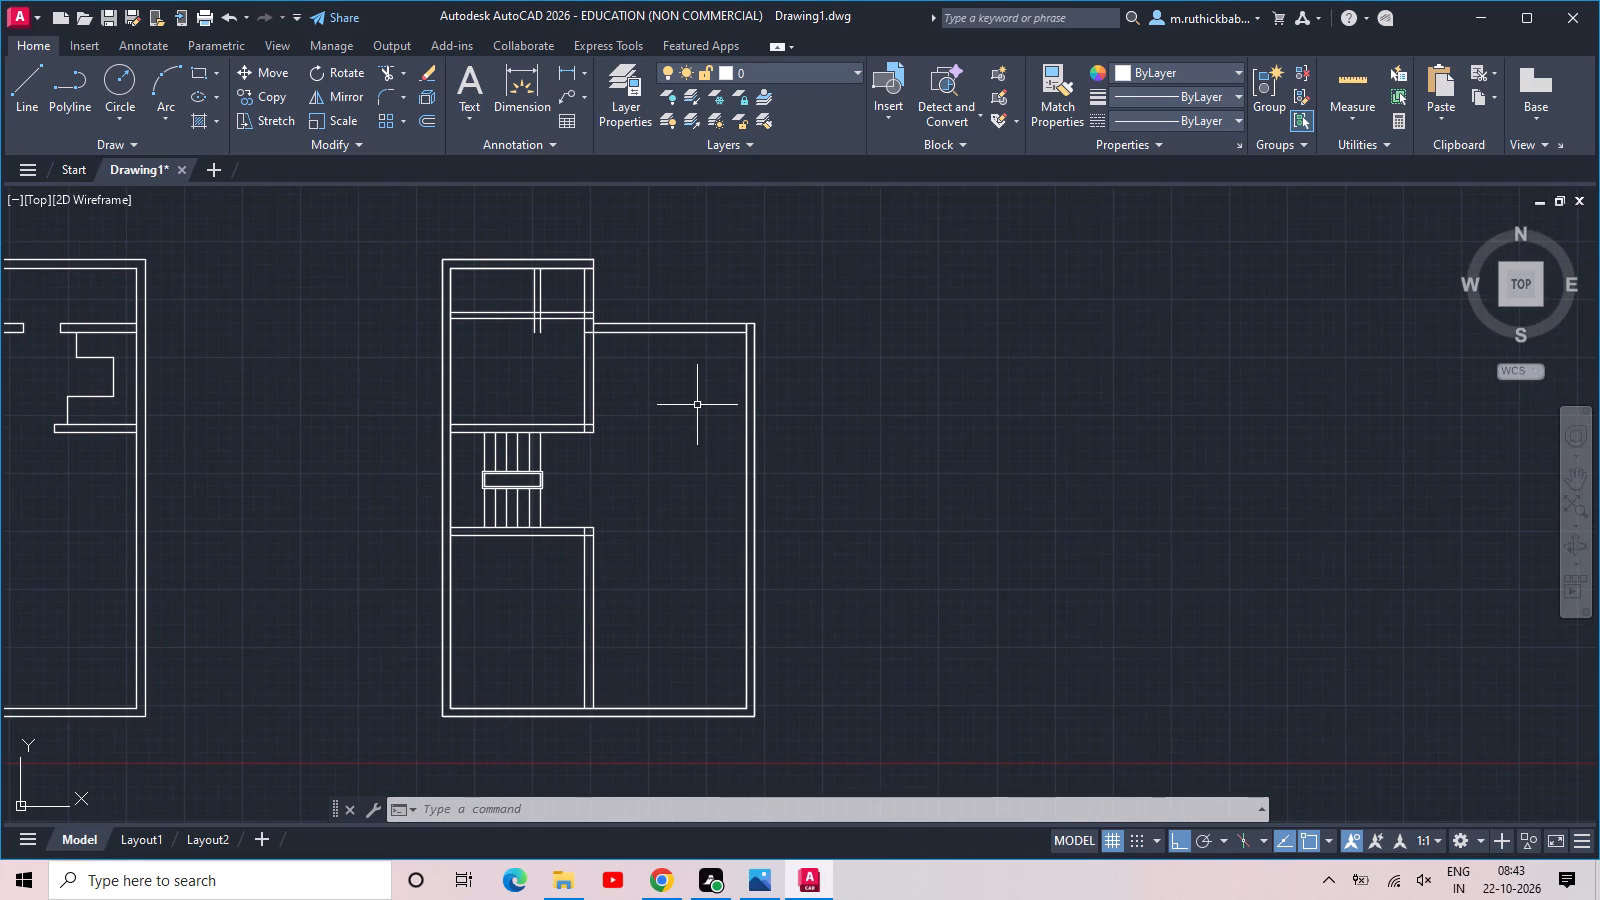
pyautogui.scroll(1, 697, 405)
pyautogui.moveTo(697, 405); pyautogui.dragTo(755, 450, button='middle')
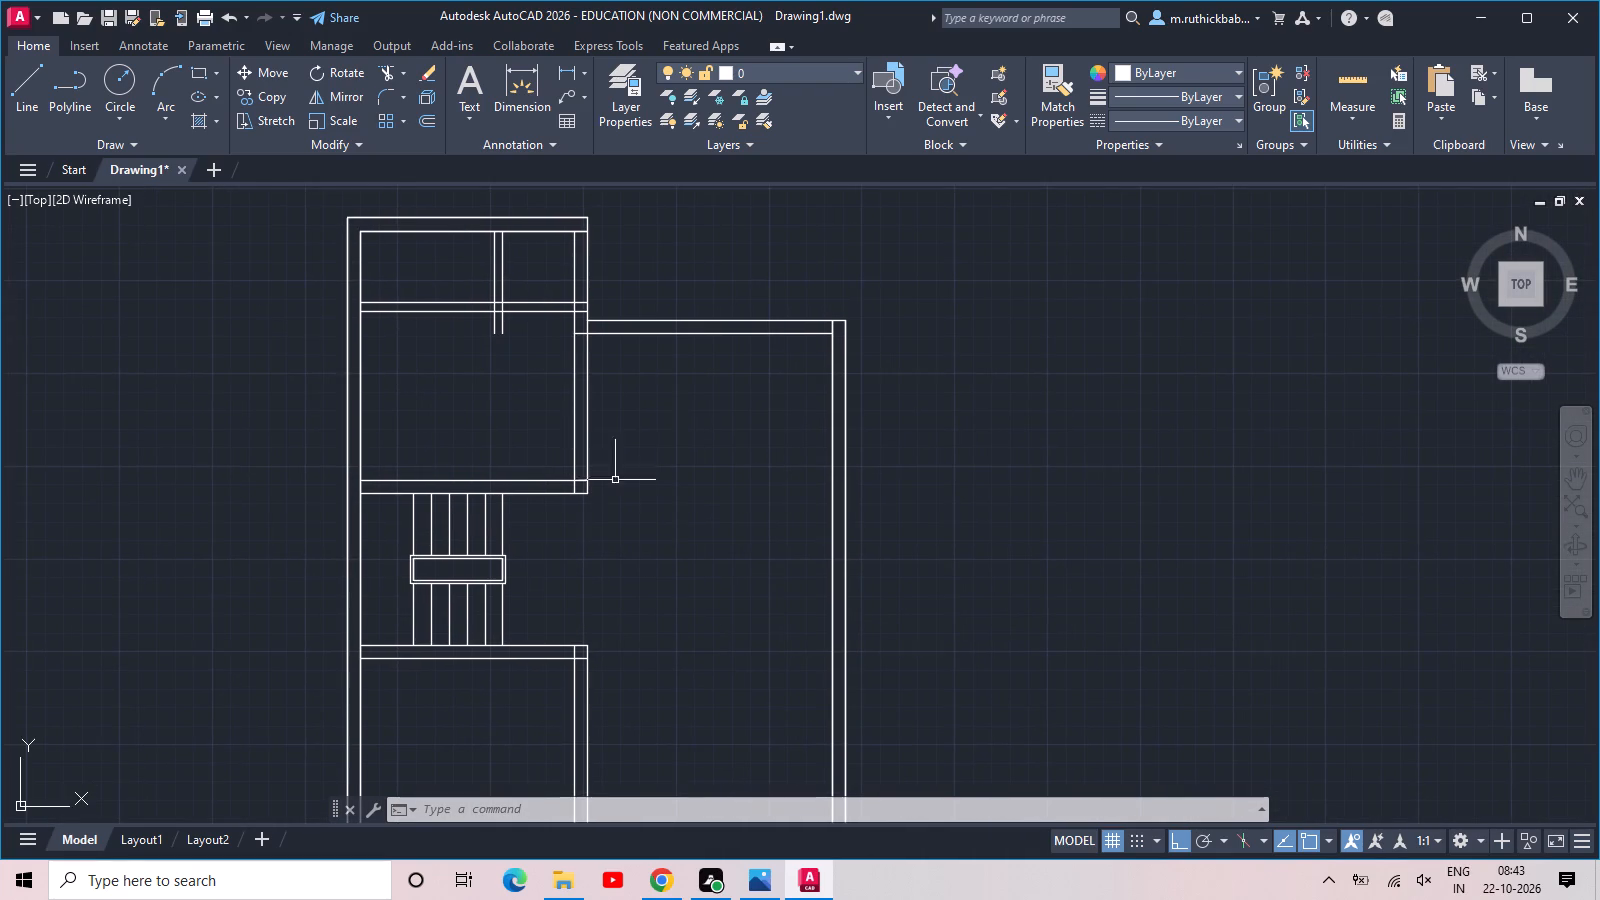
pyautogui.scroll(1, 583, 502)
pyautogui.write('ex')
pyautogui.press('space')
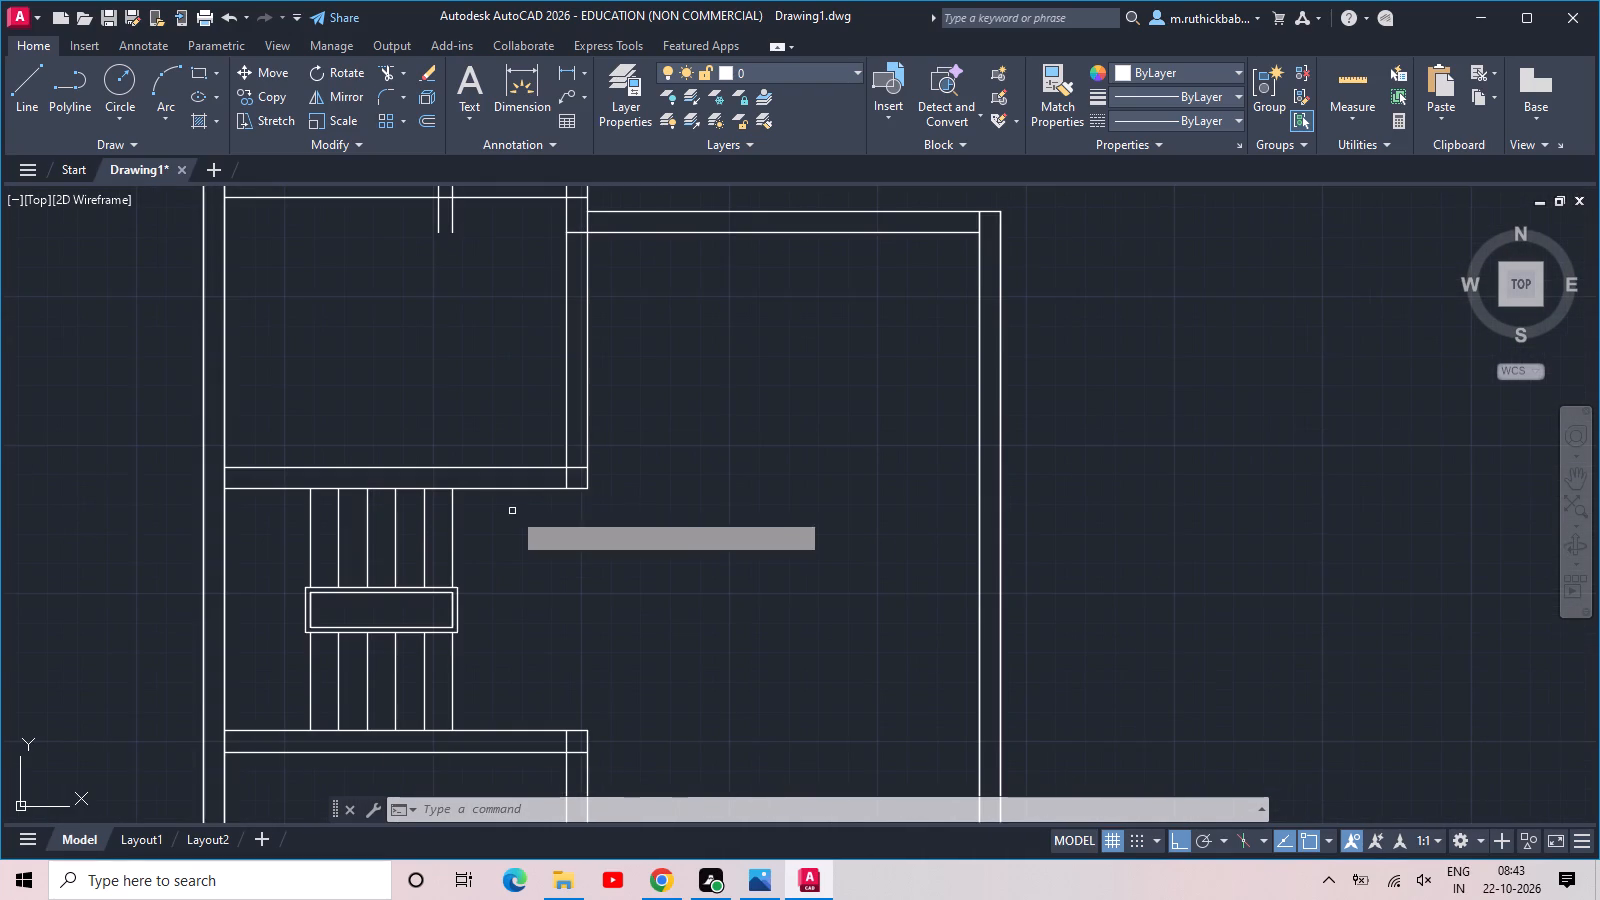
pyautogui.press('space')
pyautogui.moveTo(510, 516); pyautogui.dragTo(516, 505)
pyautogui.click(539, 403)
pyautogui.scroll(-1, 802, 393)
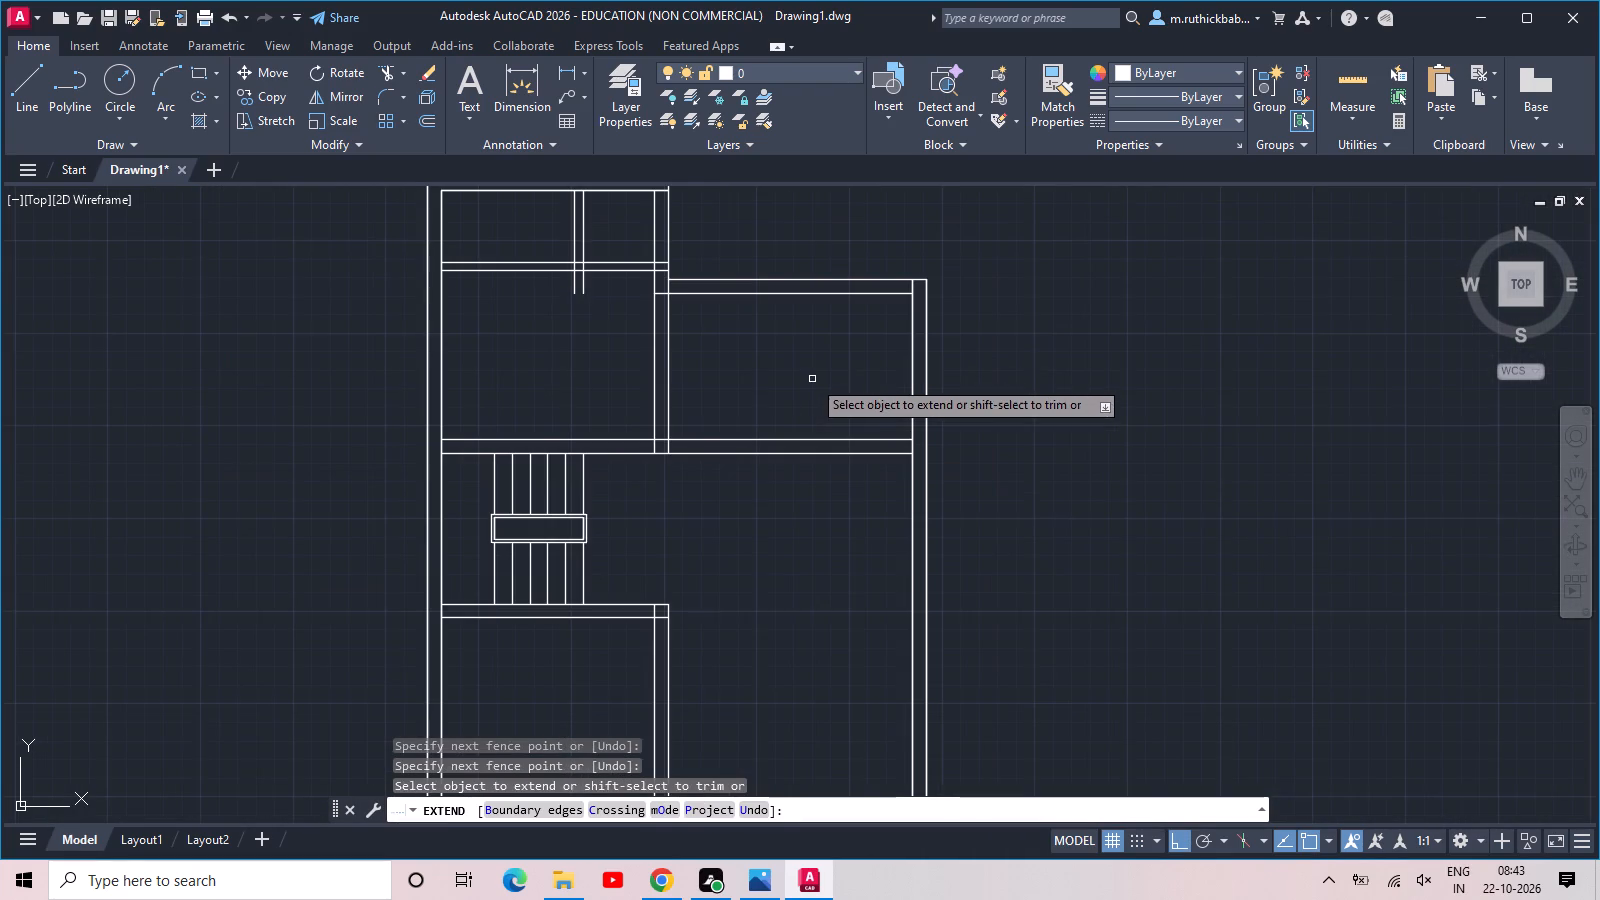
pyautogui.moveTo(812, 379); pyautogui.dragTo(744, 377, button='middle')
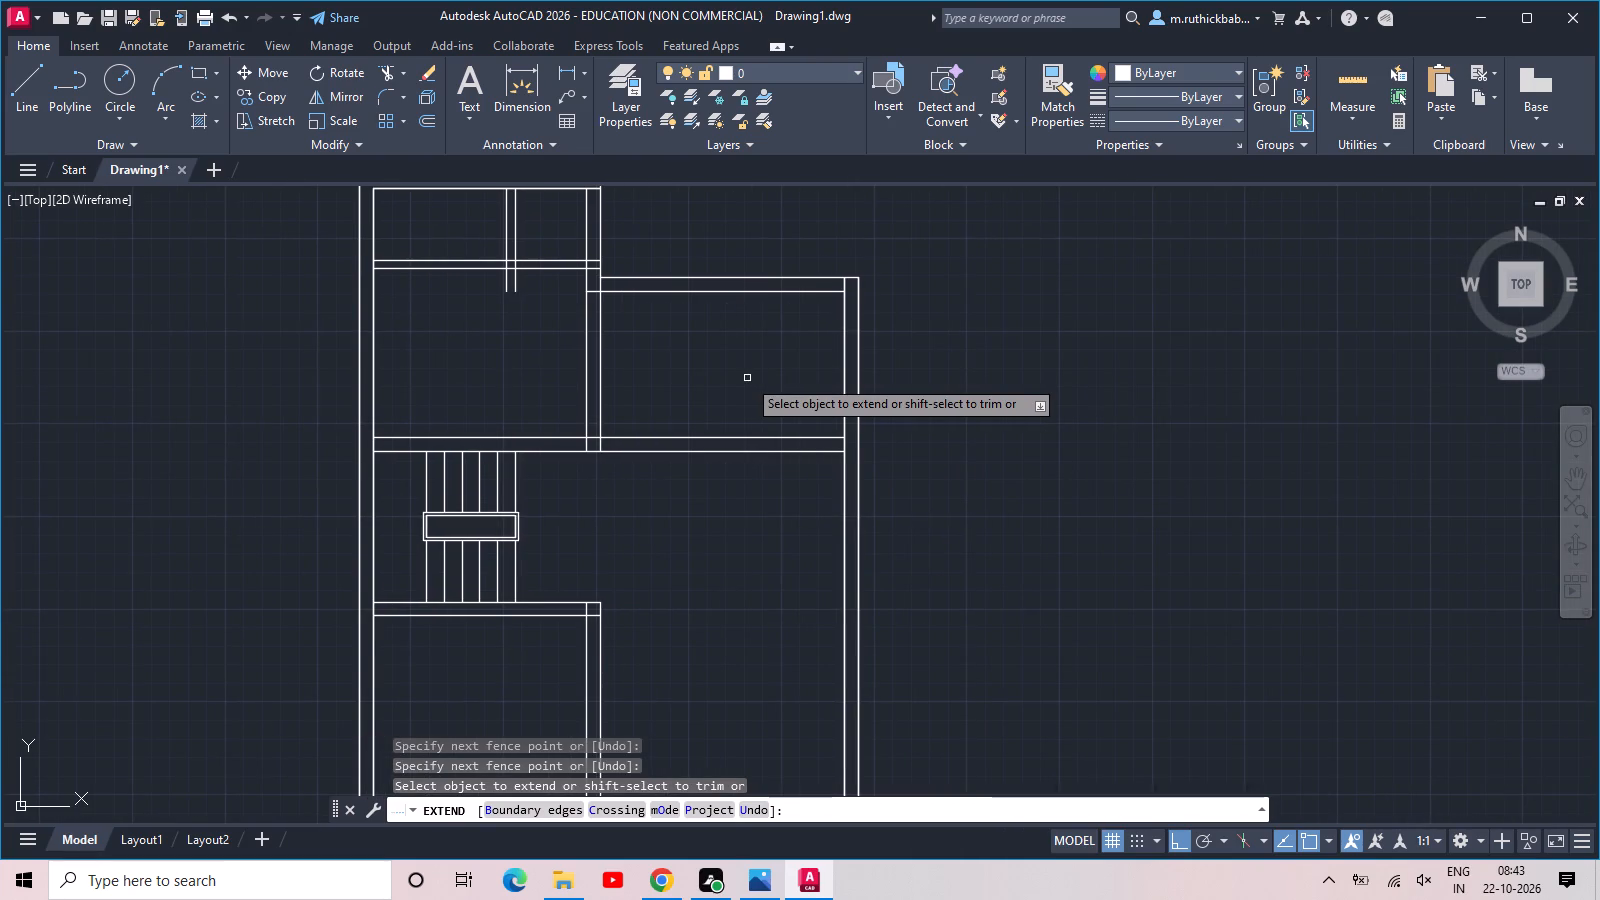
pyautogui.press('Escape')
# Measure the clear height between the right room's top inner wall line and the extended cross wall.
pyautogui.click(564, 67)
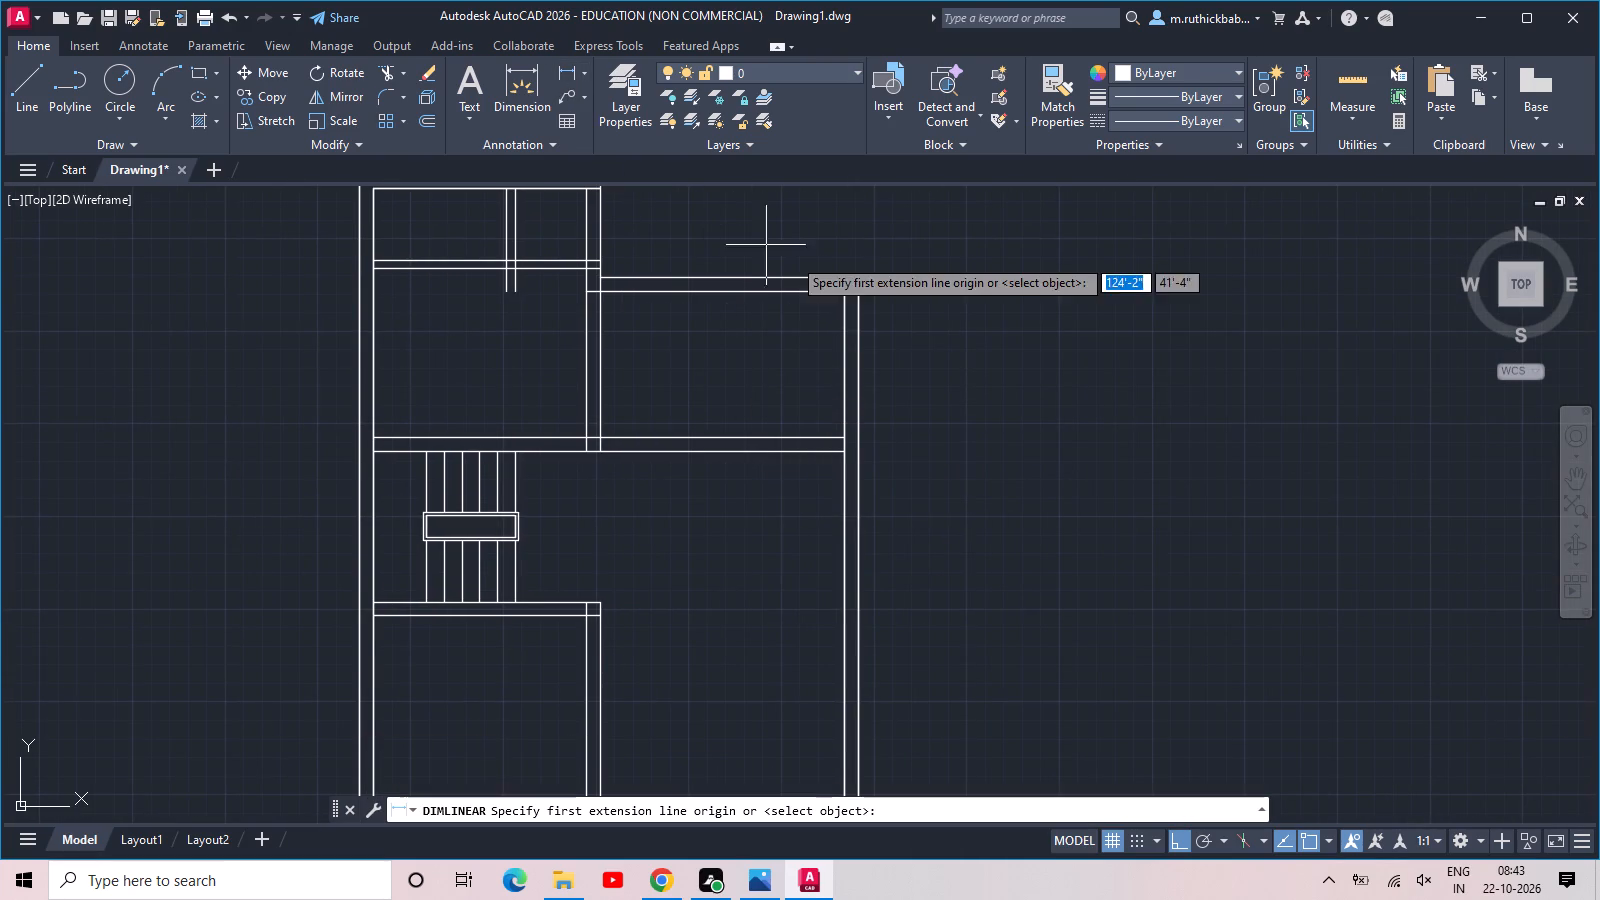
pyautogui.click(799, 291)
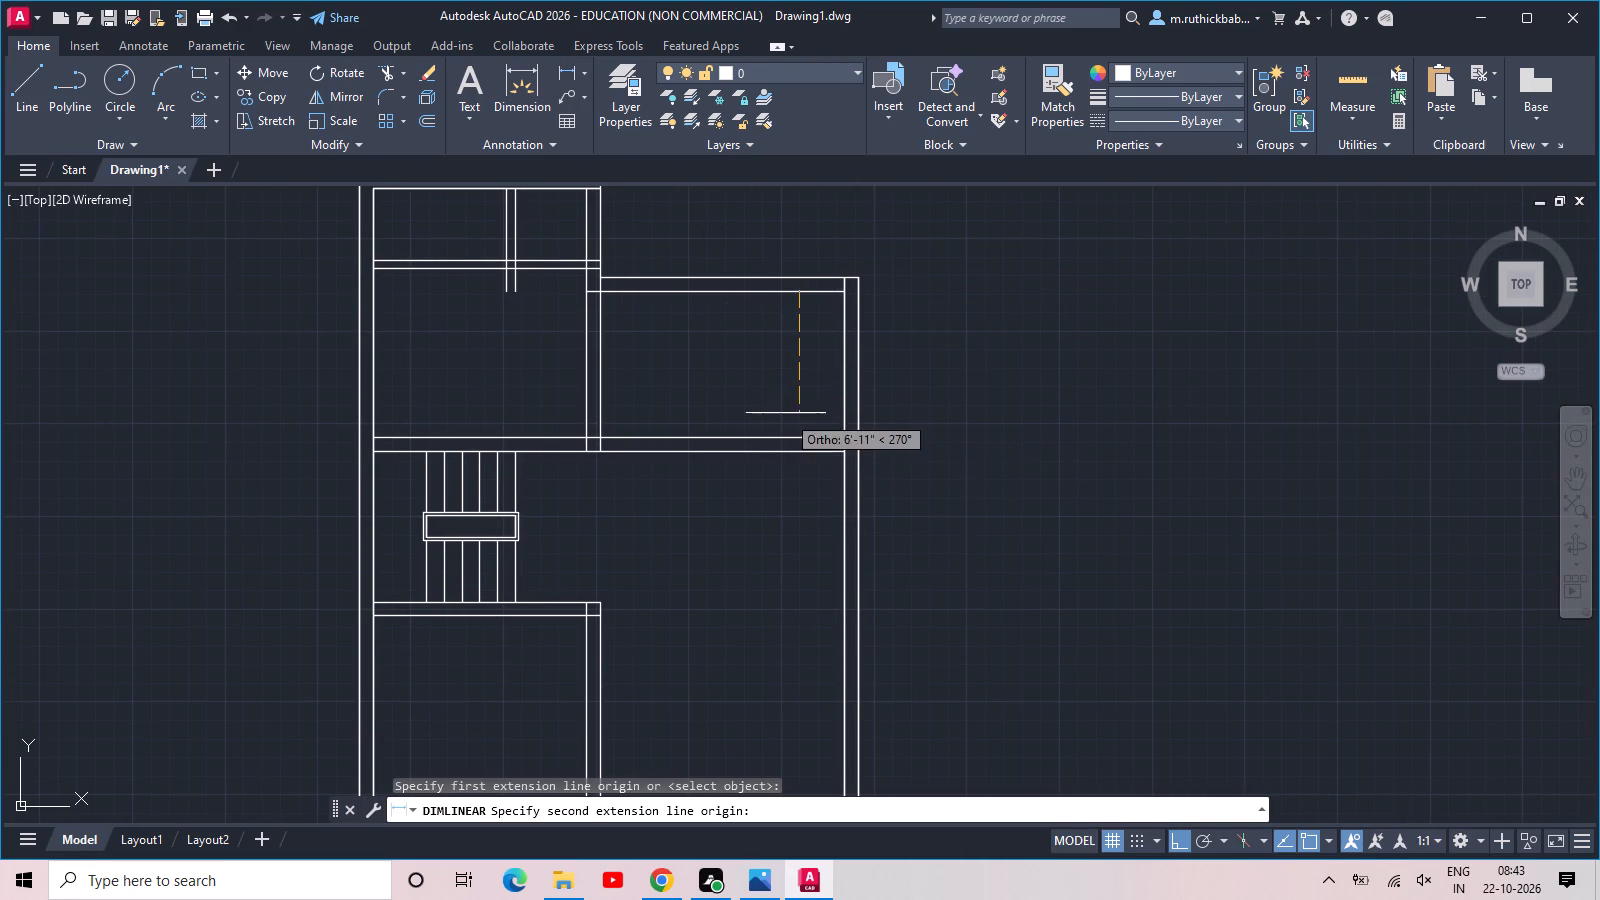
pyautogui.click(803, 437)
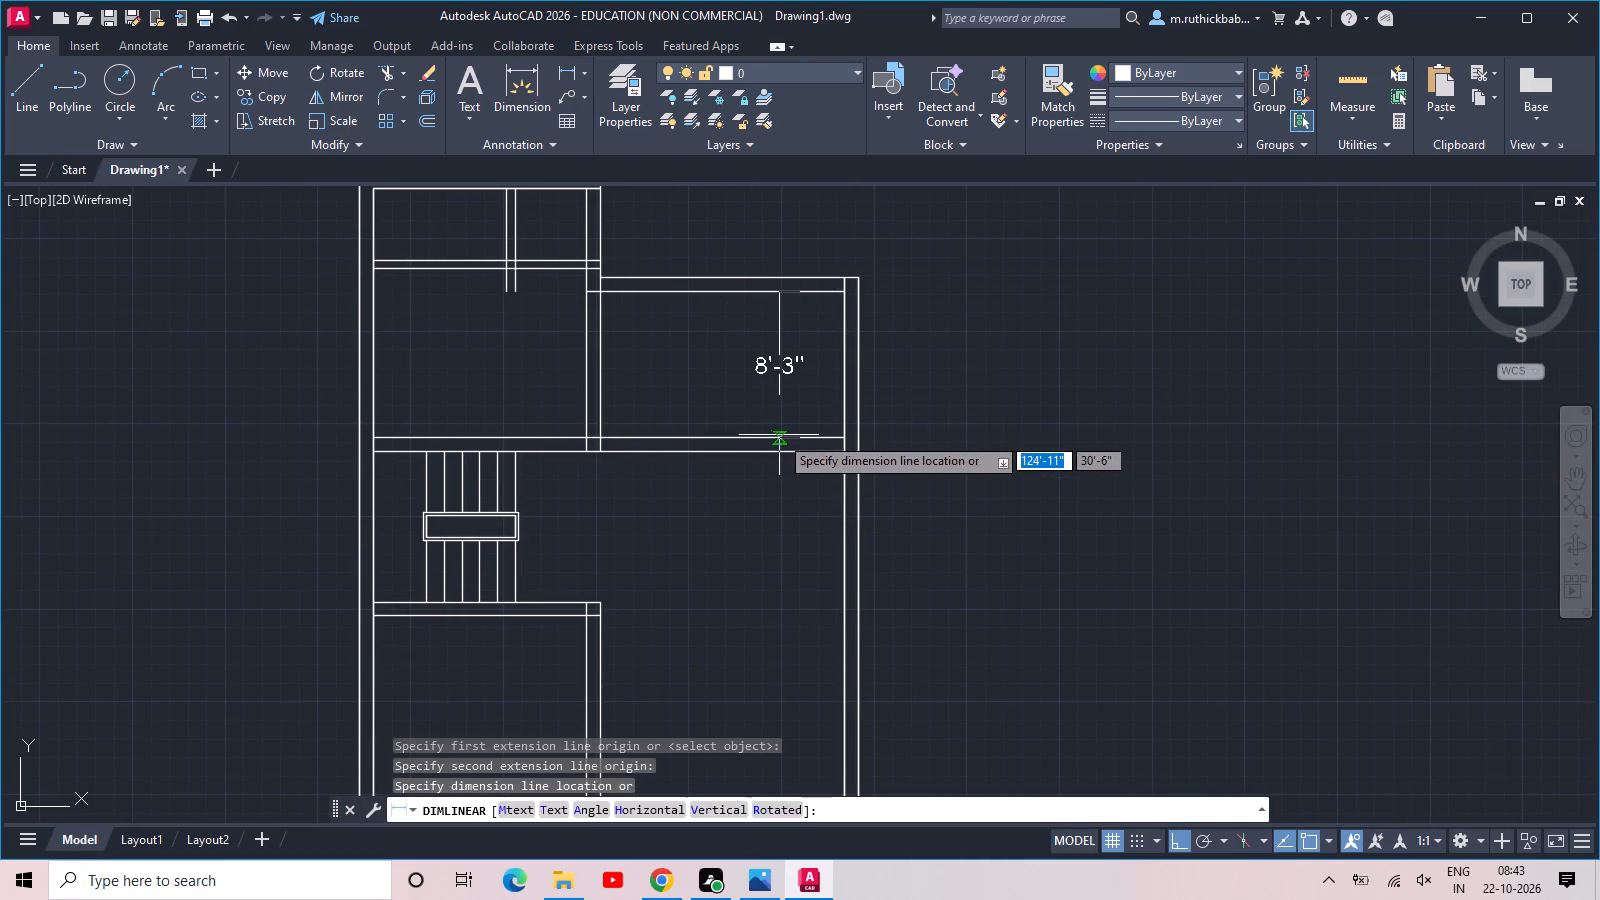
pyautogui.press('Escape')
pyautogui.scroll(1, 780, 430)
pyautogui.scroll(-1, 780, 430)
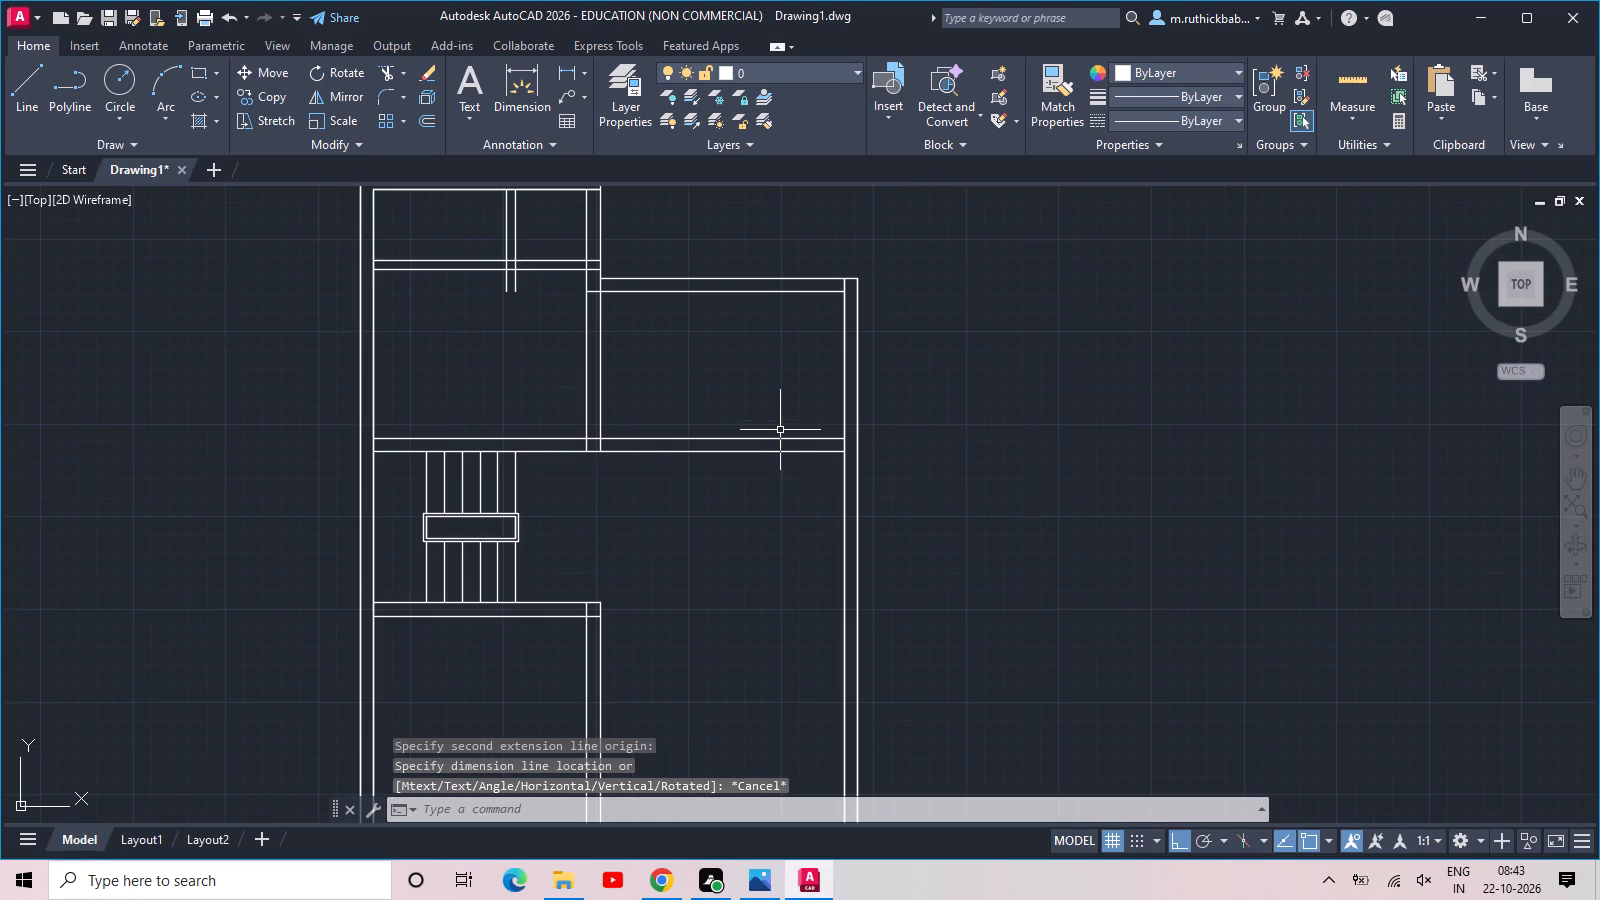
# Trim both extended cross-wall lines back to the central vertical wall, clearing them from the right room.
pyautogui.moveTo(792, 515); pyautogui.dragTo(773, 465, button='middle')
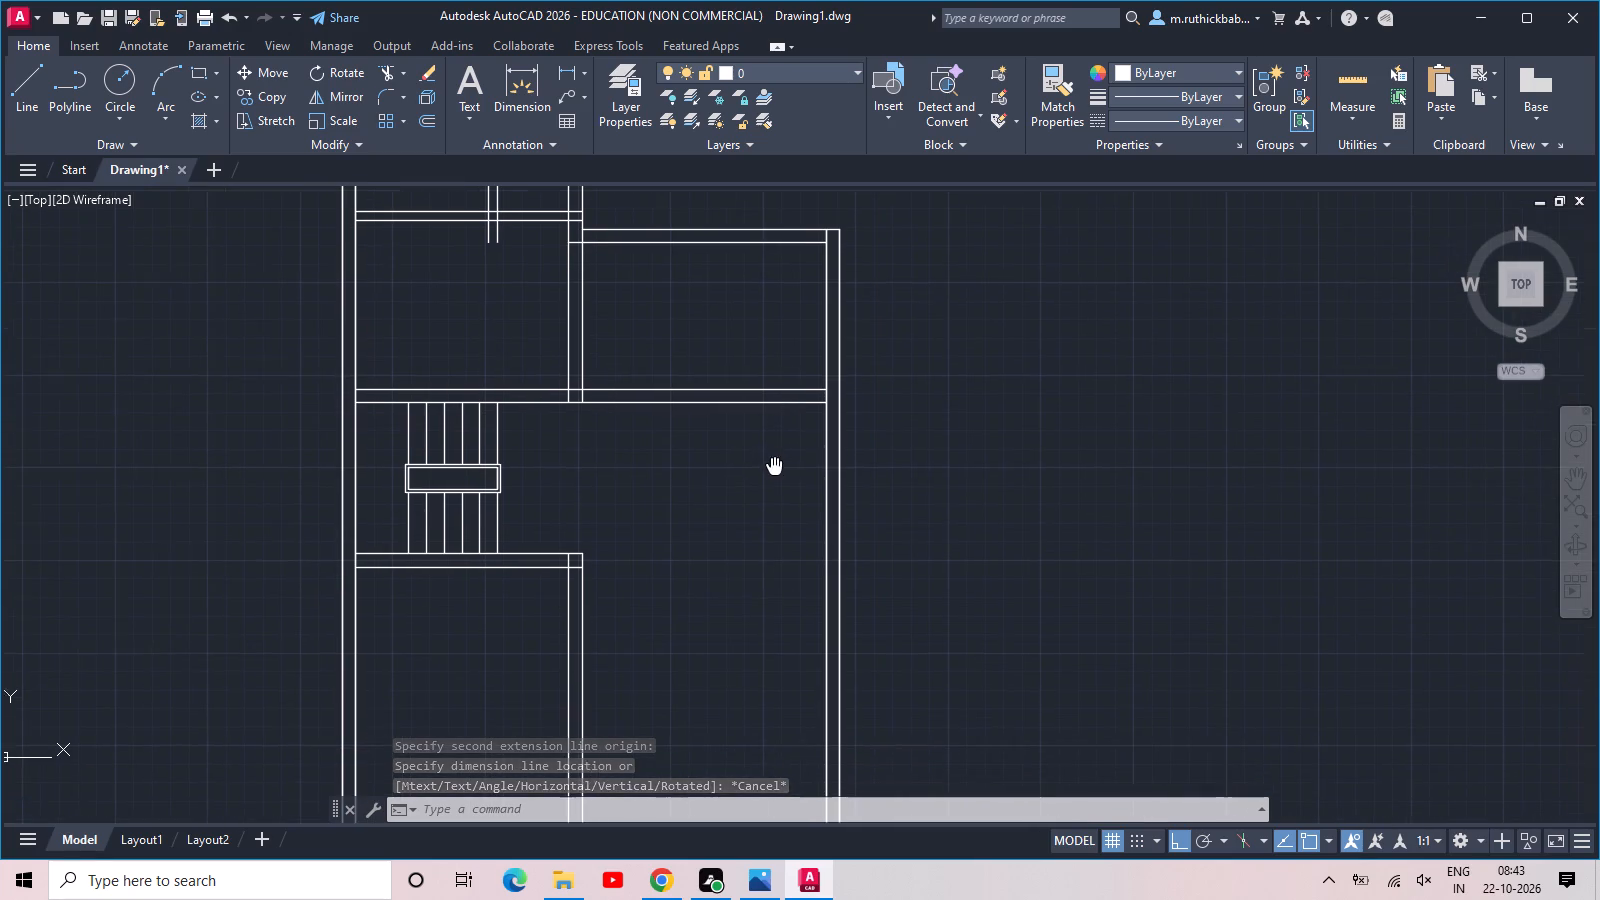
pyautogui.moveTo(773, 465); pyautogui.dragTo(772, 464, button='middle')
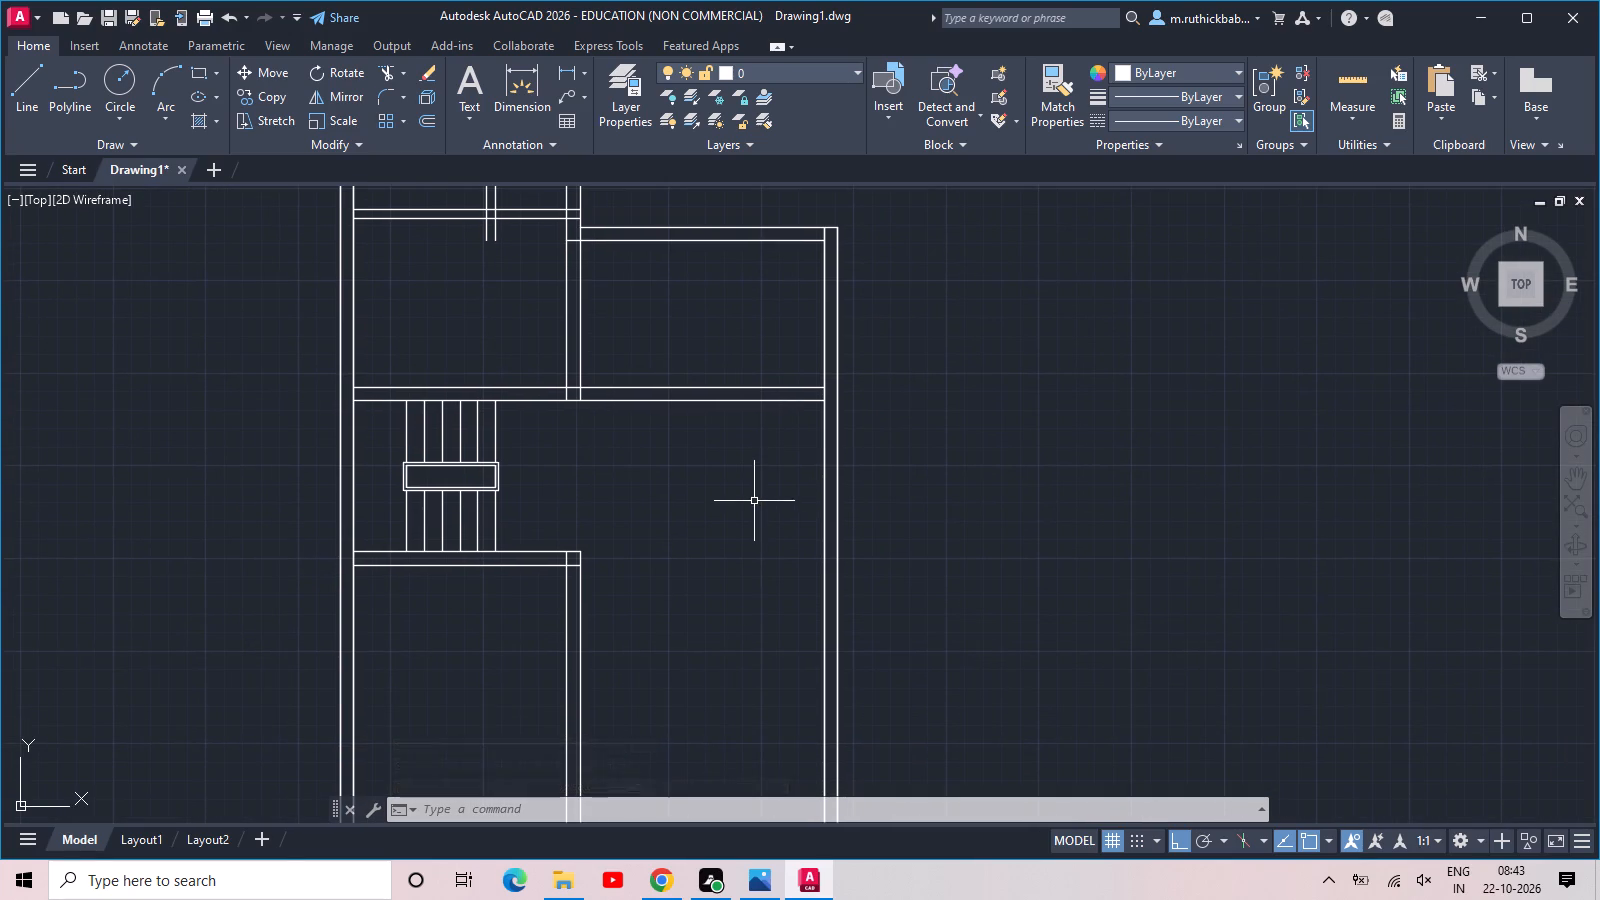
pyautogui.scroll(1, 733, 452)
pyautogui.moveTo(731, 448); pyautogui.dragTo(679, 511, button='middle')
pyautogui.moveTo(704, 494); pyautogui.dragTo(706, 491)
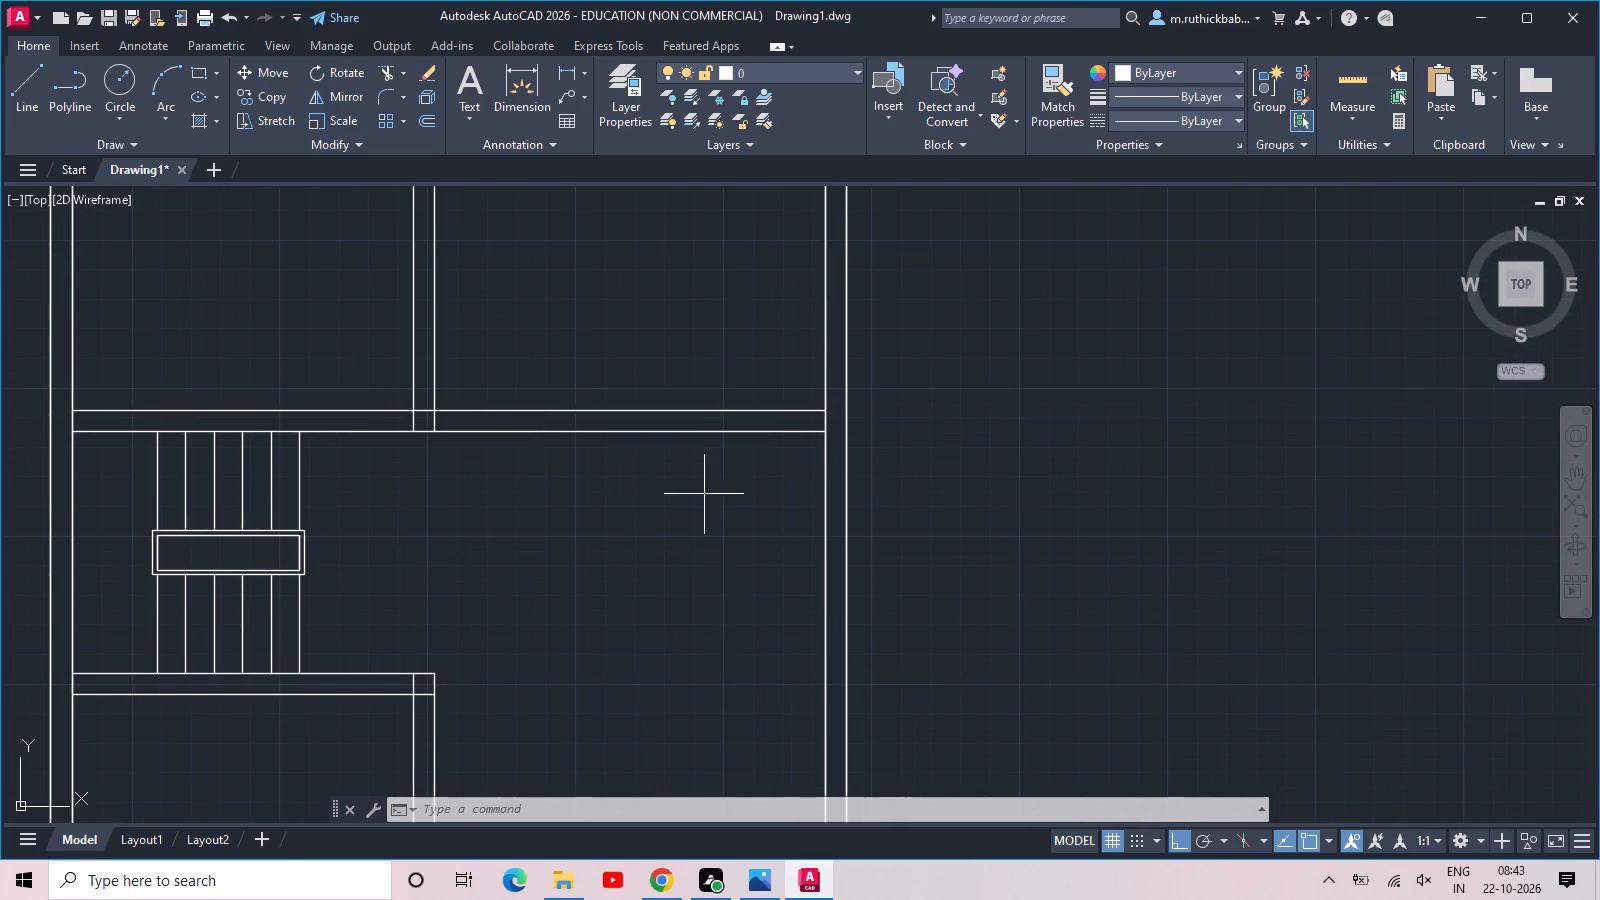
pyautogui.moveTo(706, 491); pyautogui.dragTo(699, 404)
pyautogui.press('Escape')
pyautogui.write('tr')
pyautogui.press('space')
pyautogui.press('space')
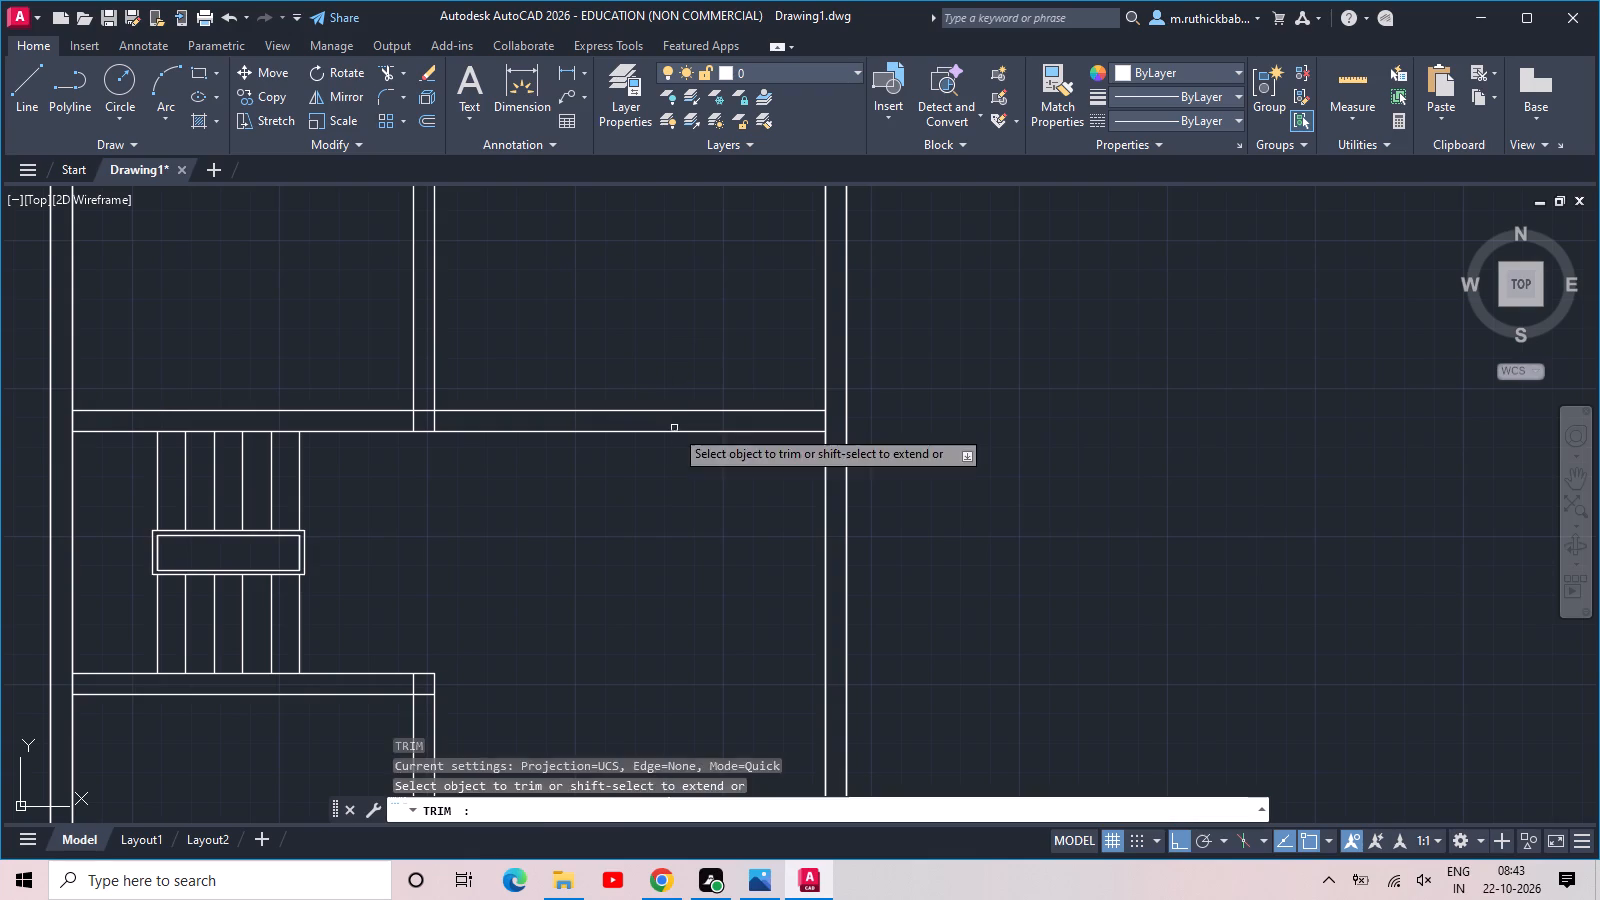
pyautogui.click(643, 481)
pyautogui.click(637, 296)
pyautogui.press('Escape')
# Offset the right room's top inner wall line 10' down, and offset the resulting line another 9" down.
pyautogui.moveTo(647, 327); pyautogui.dragTo(508, 455, button='middle')
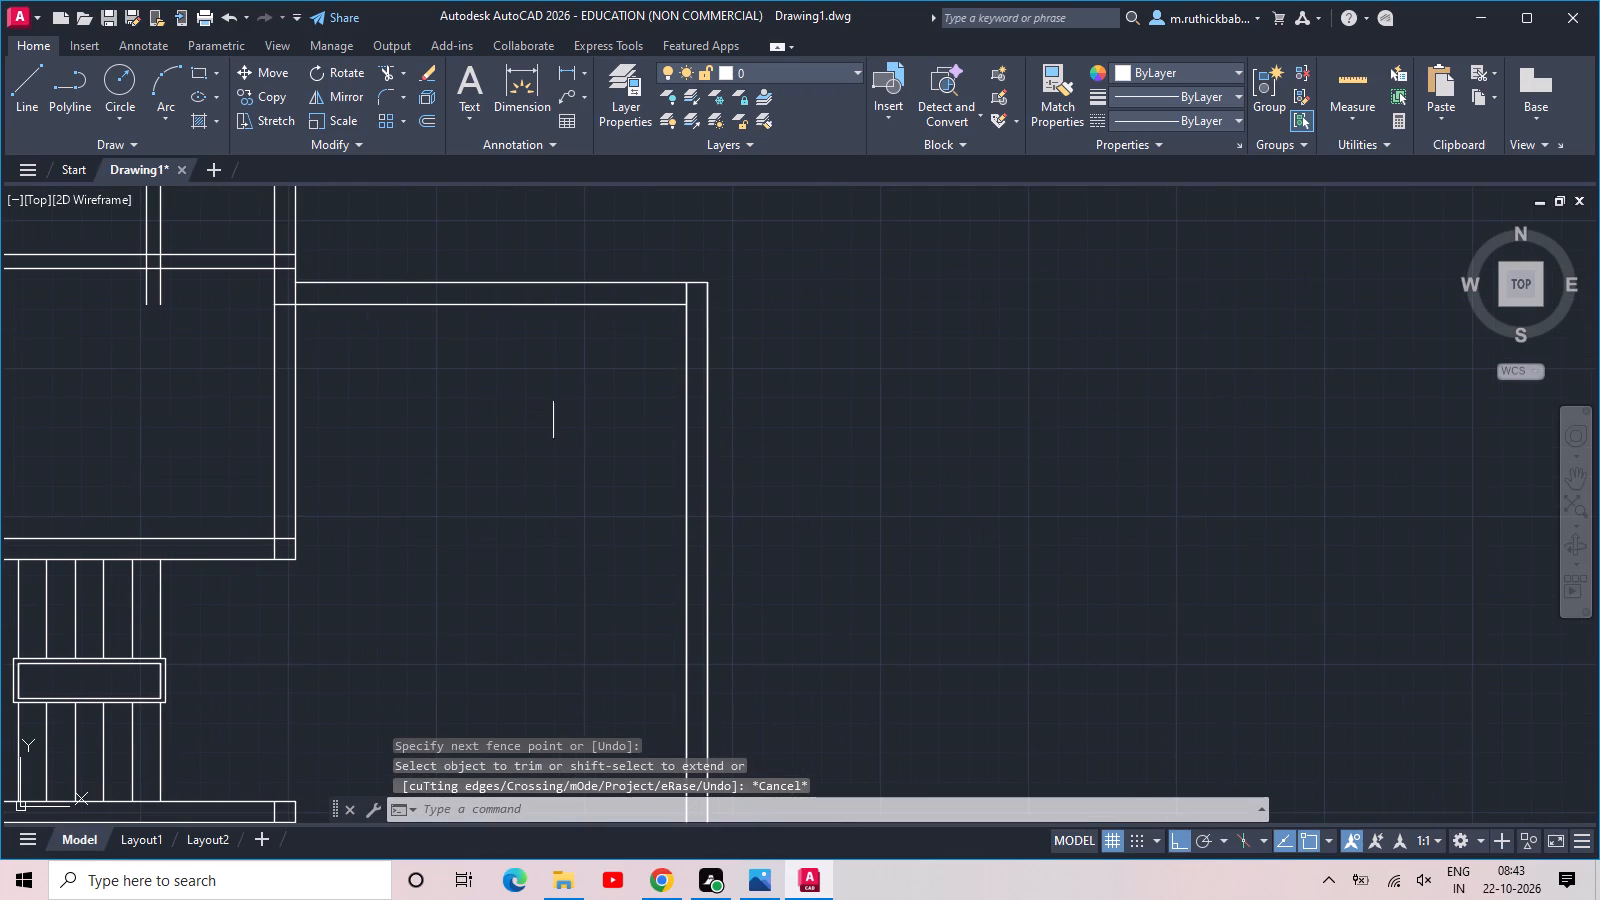
pyautogui.write('off')
pyautogui.press('space')
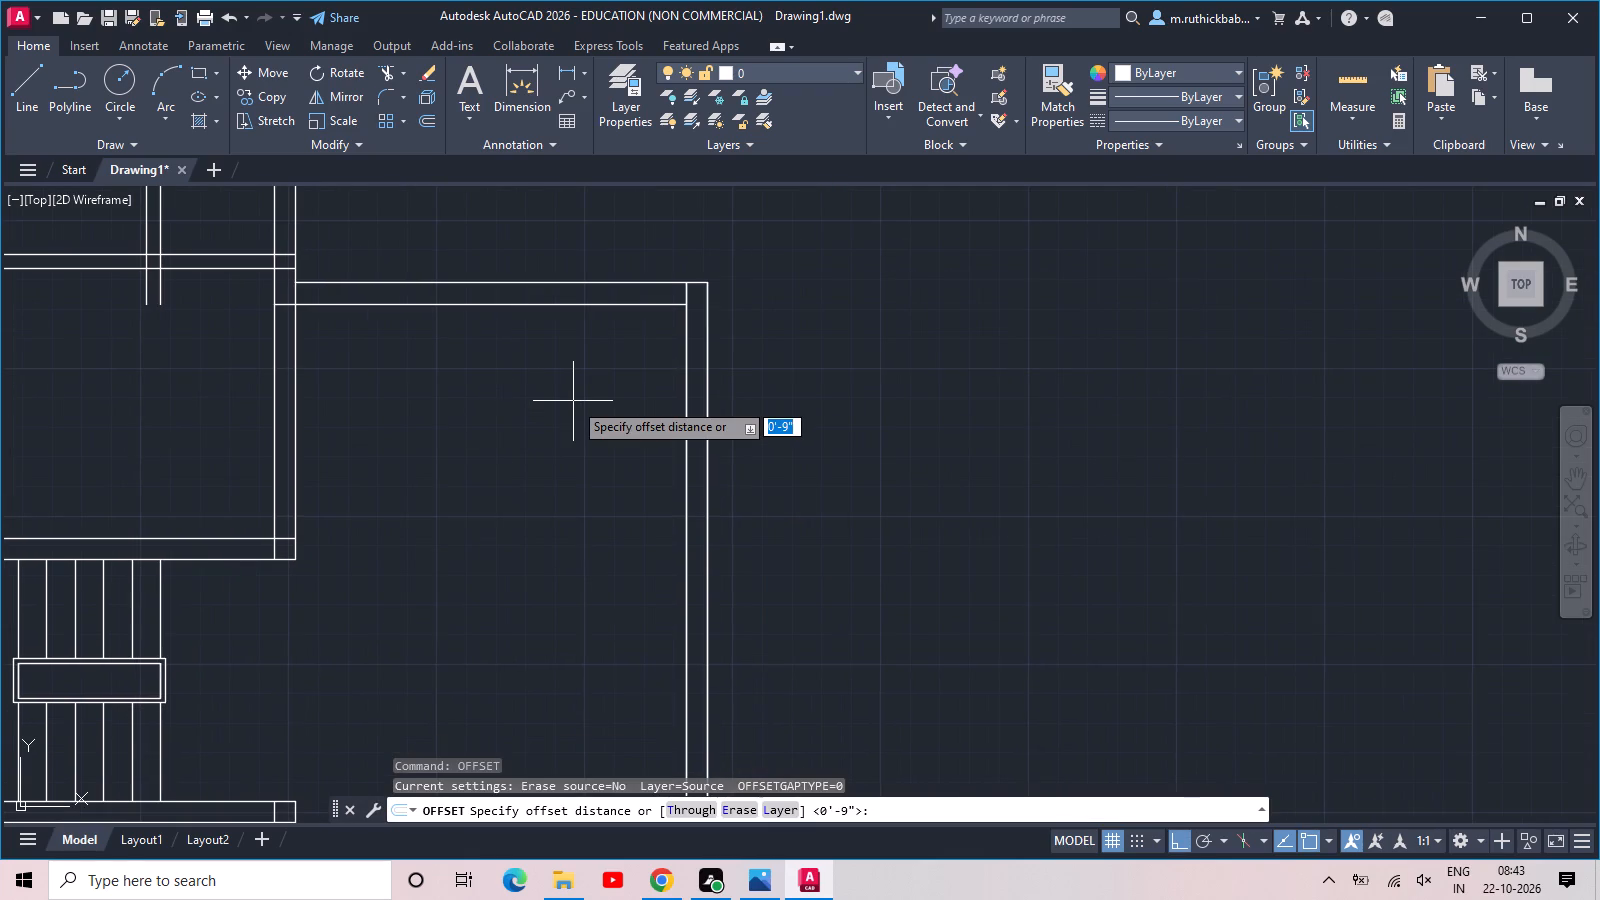
pyautogui.write("10'")
pyautogui.press('Return')
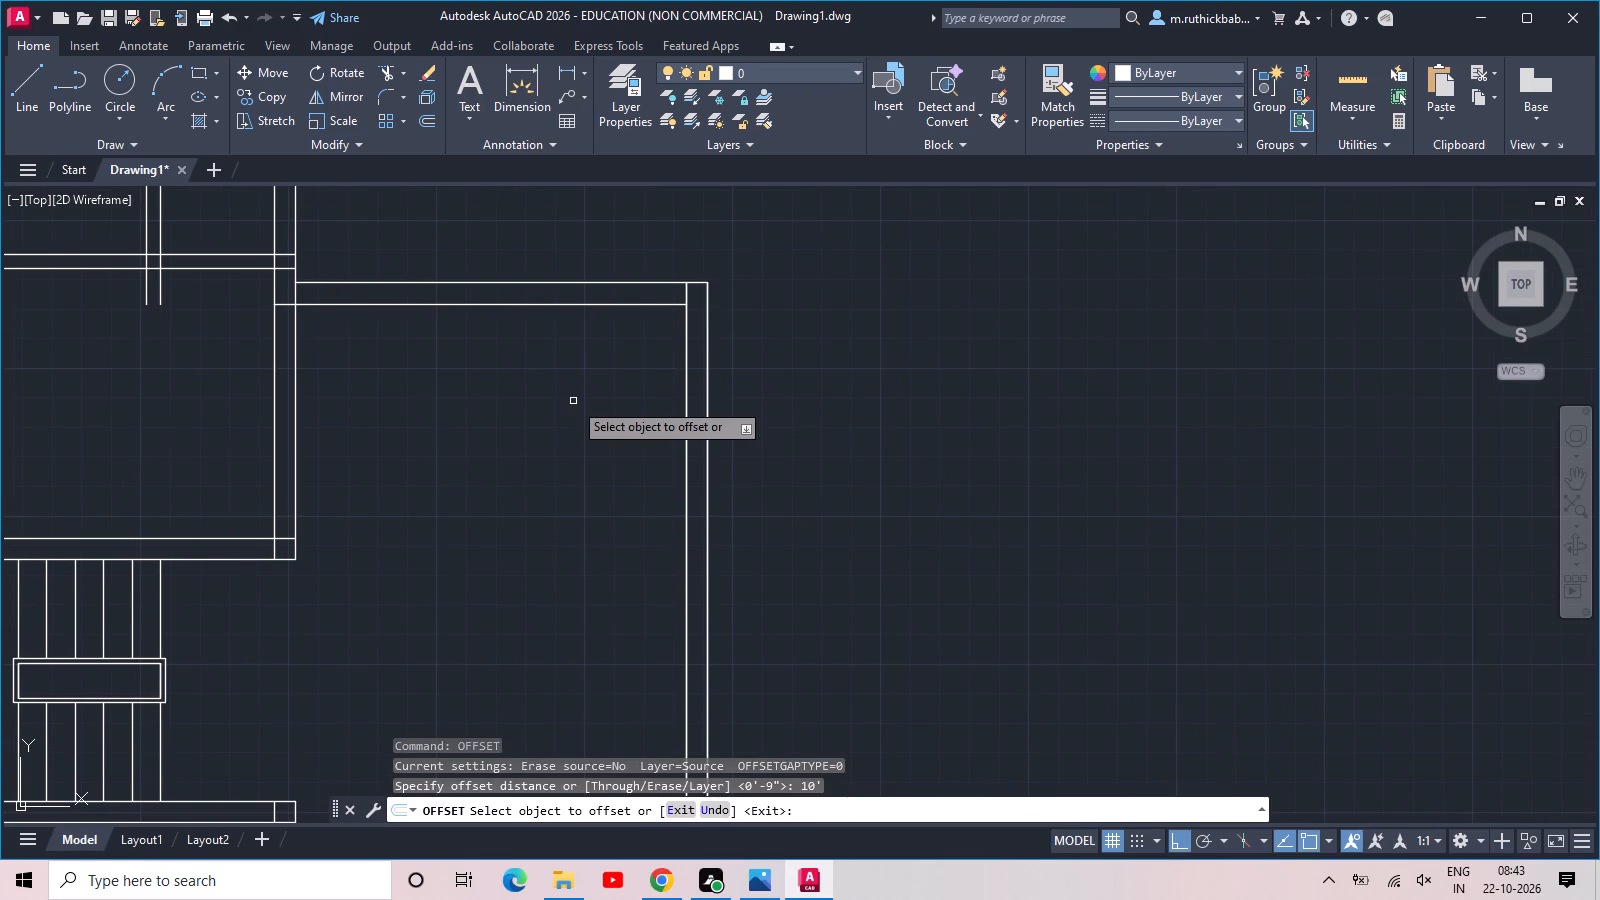
pyautogui.click(604, 304)
pyautogui.click(607, 454)
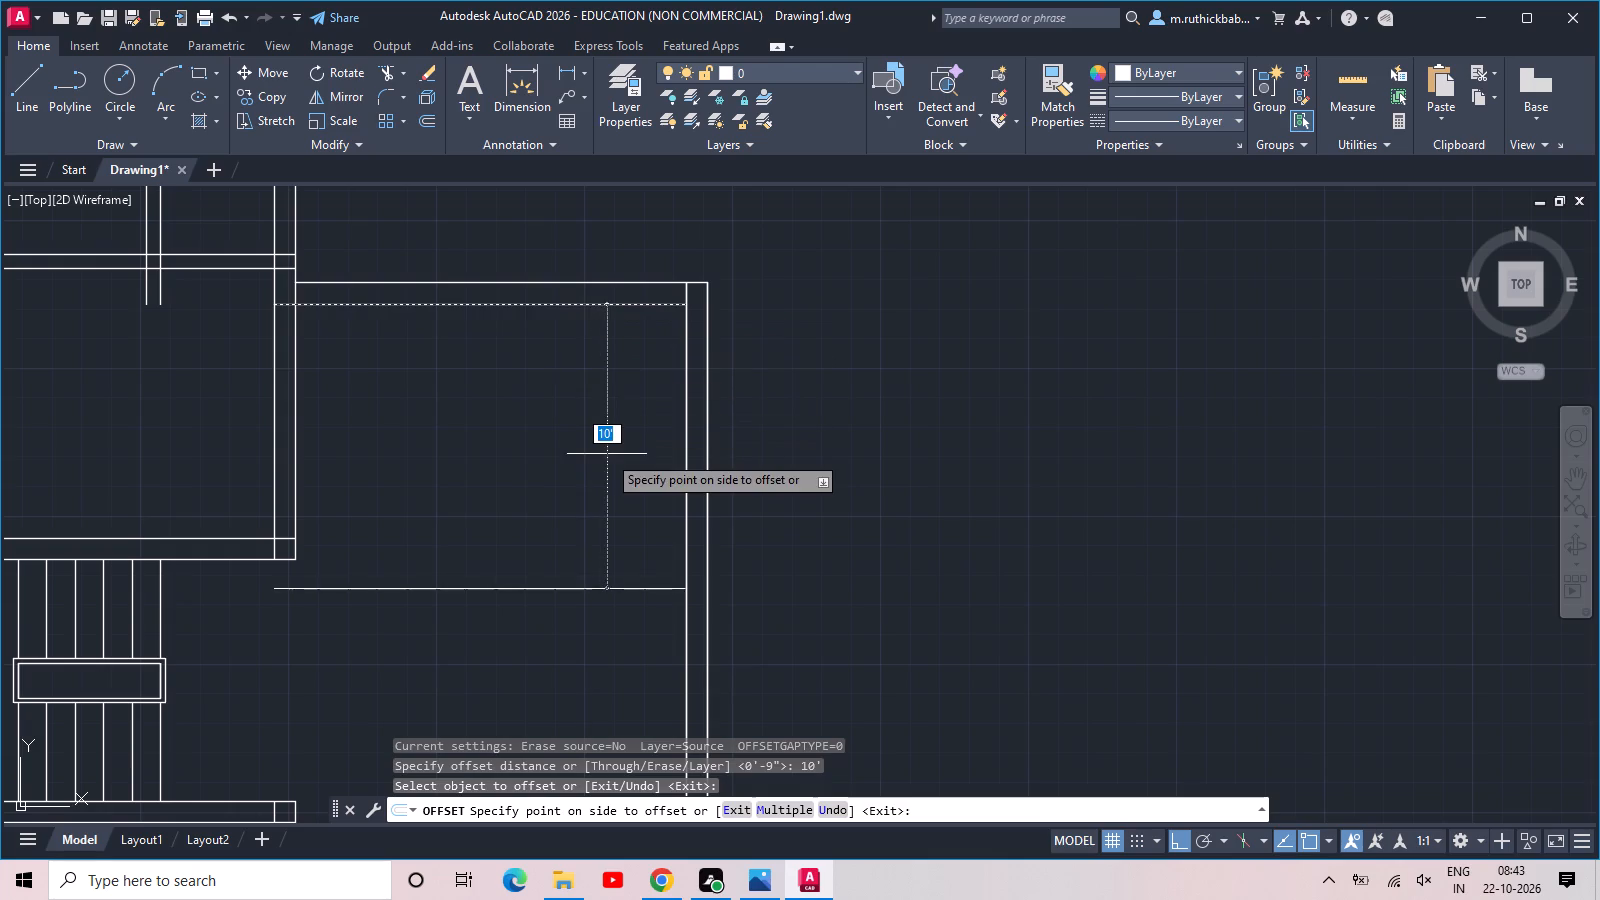
pyautogui.click(575, 586)
pyautogui.press('9')
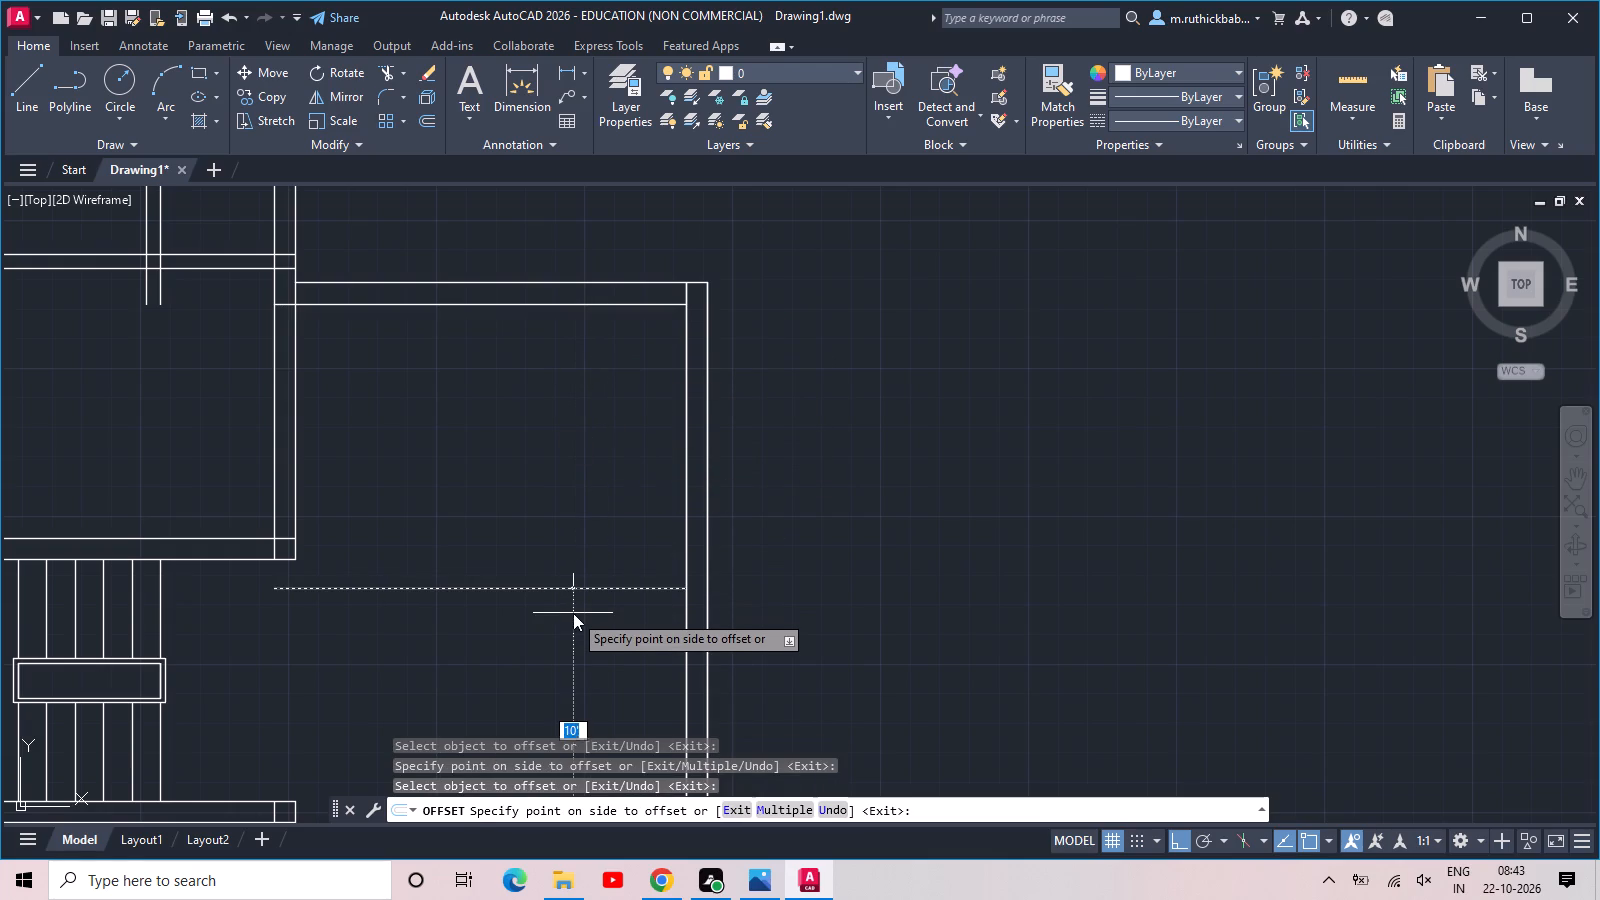
pyautogui.press('Return')
pyautogui.press('Escape')
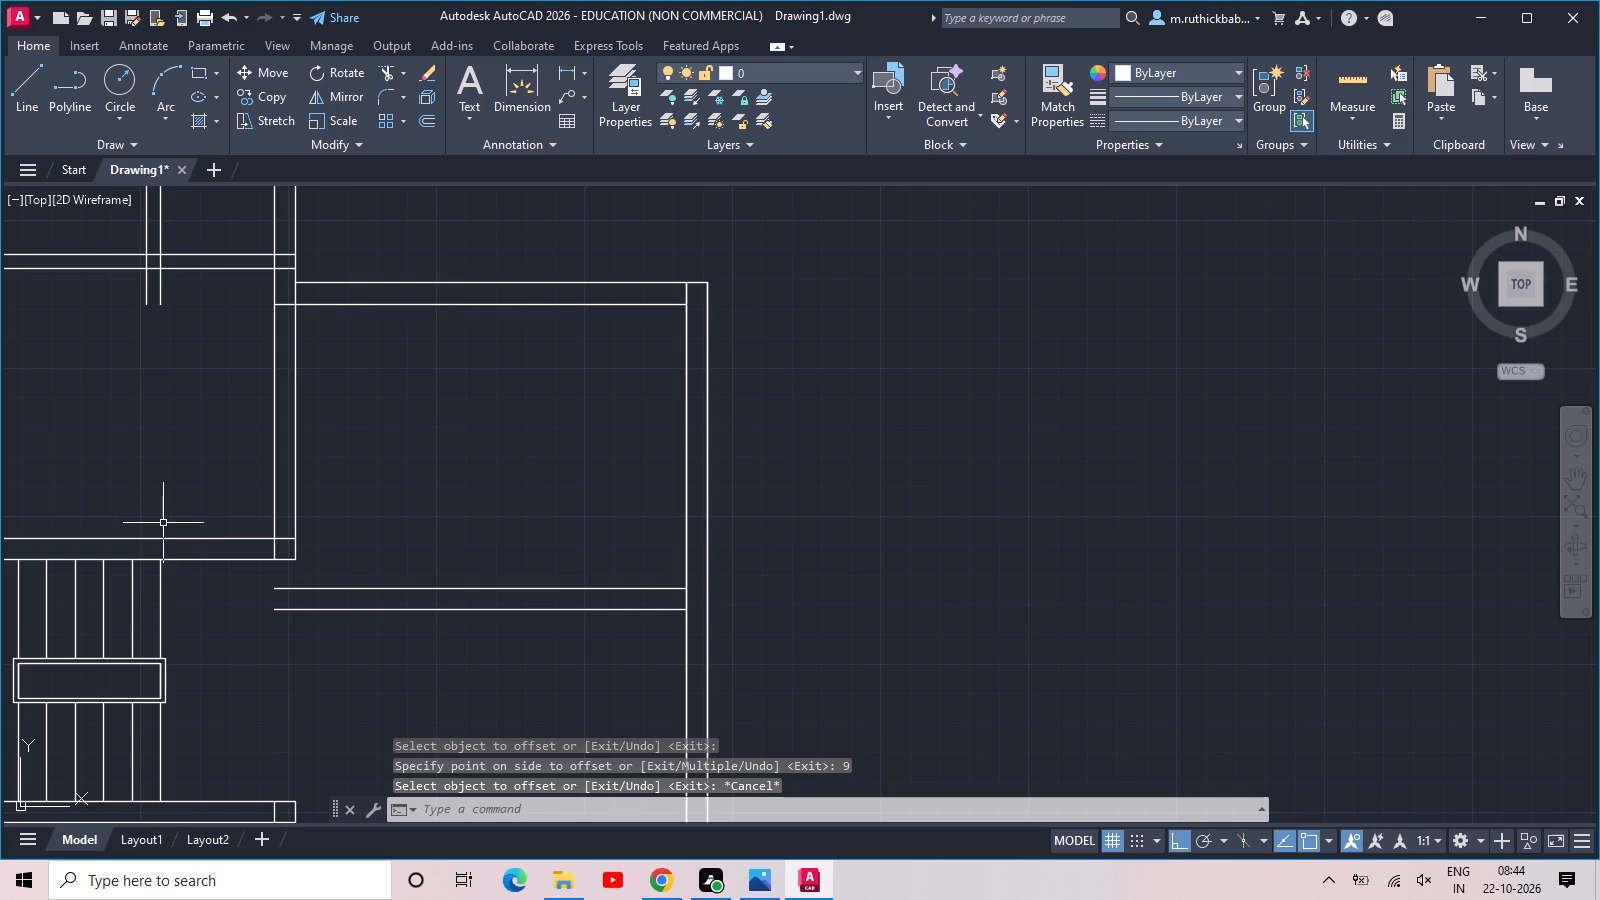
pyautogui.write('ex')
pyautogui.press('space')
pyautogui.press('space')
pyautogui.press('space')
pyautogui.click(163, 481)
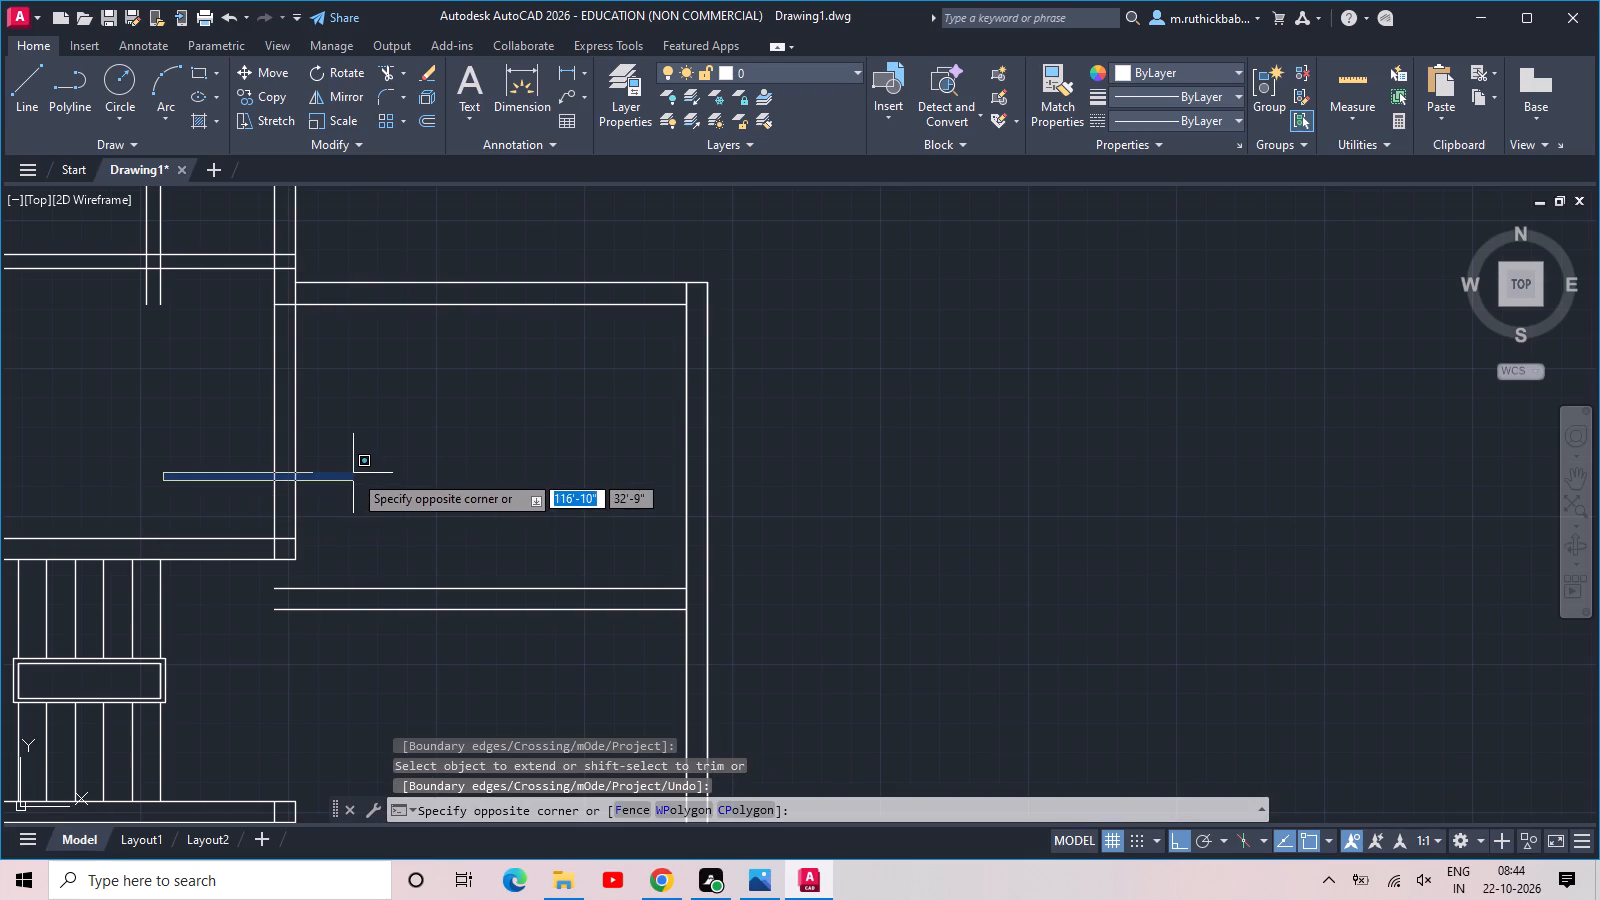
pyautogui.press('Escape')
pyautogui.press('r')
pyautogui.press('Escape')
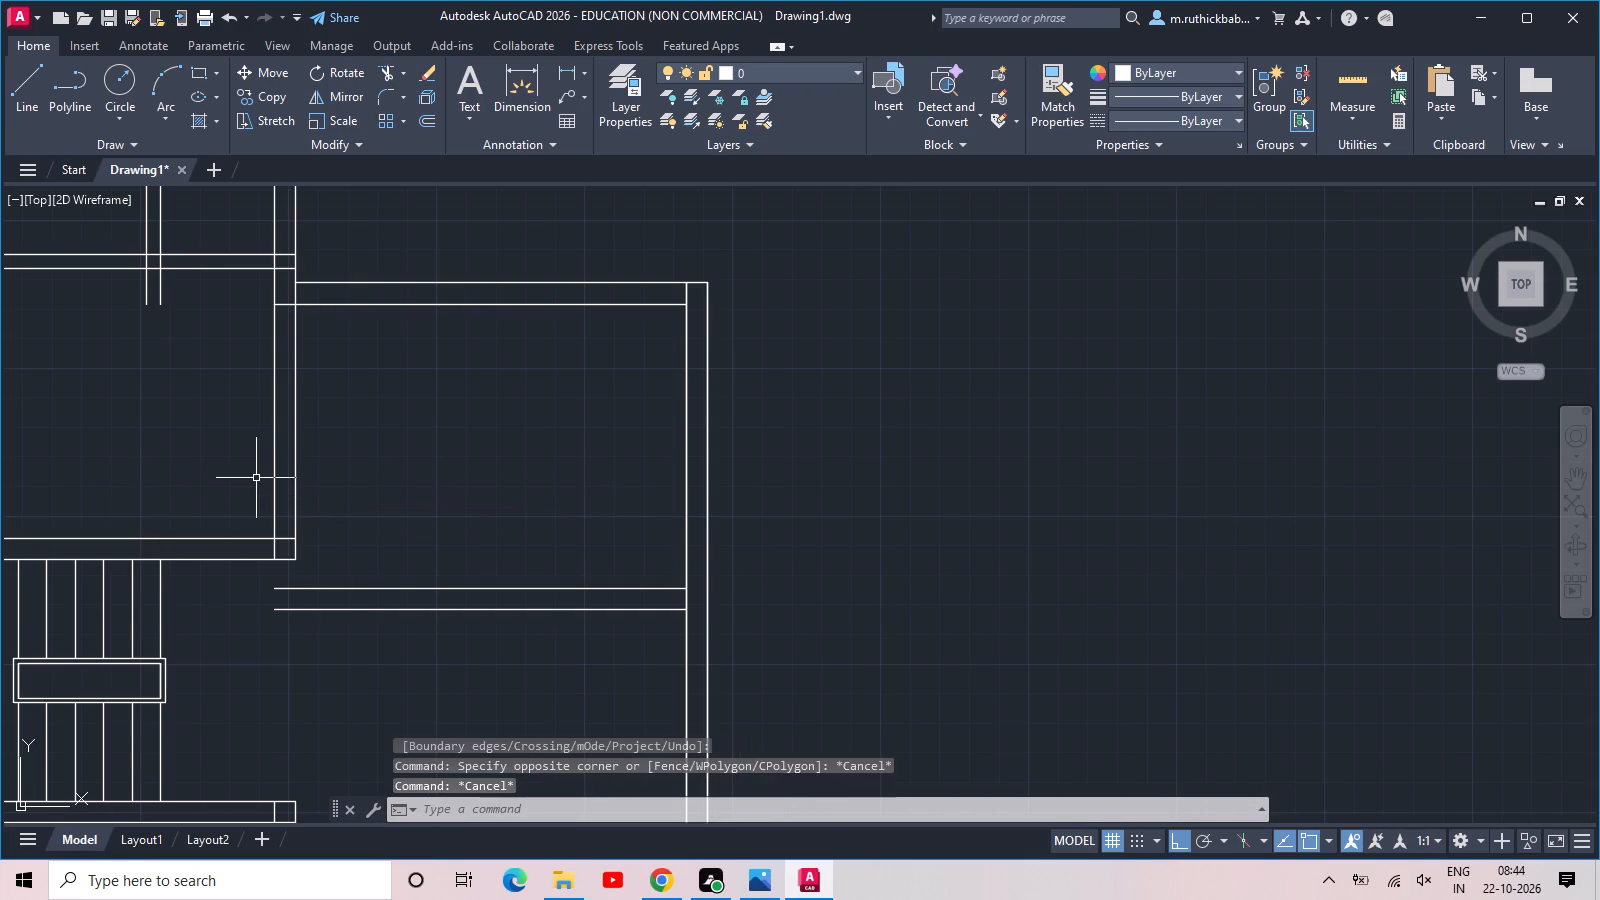
# Extend the central wall's right line to the new wall's upper line and its left line to the lower line.
pyautogui.write('ex')
pyautogui.press('space')
pyautogui.press('space')
pyautogui.click(239, 463)
pyautogui.click(333, 469)
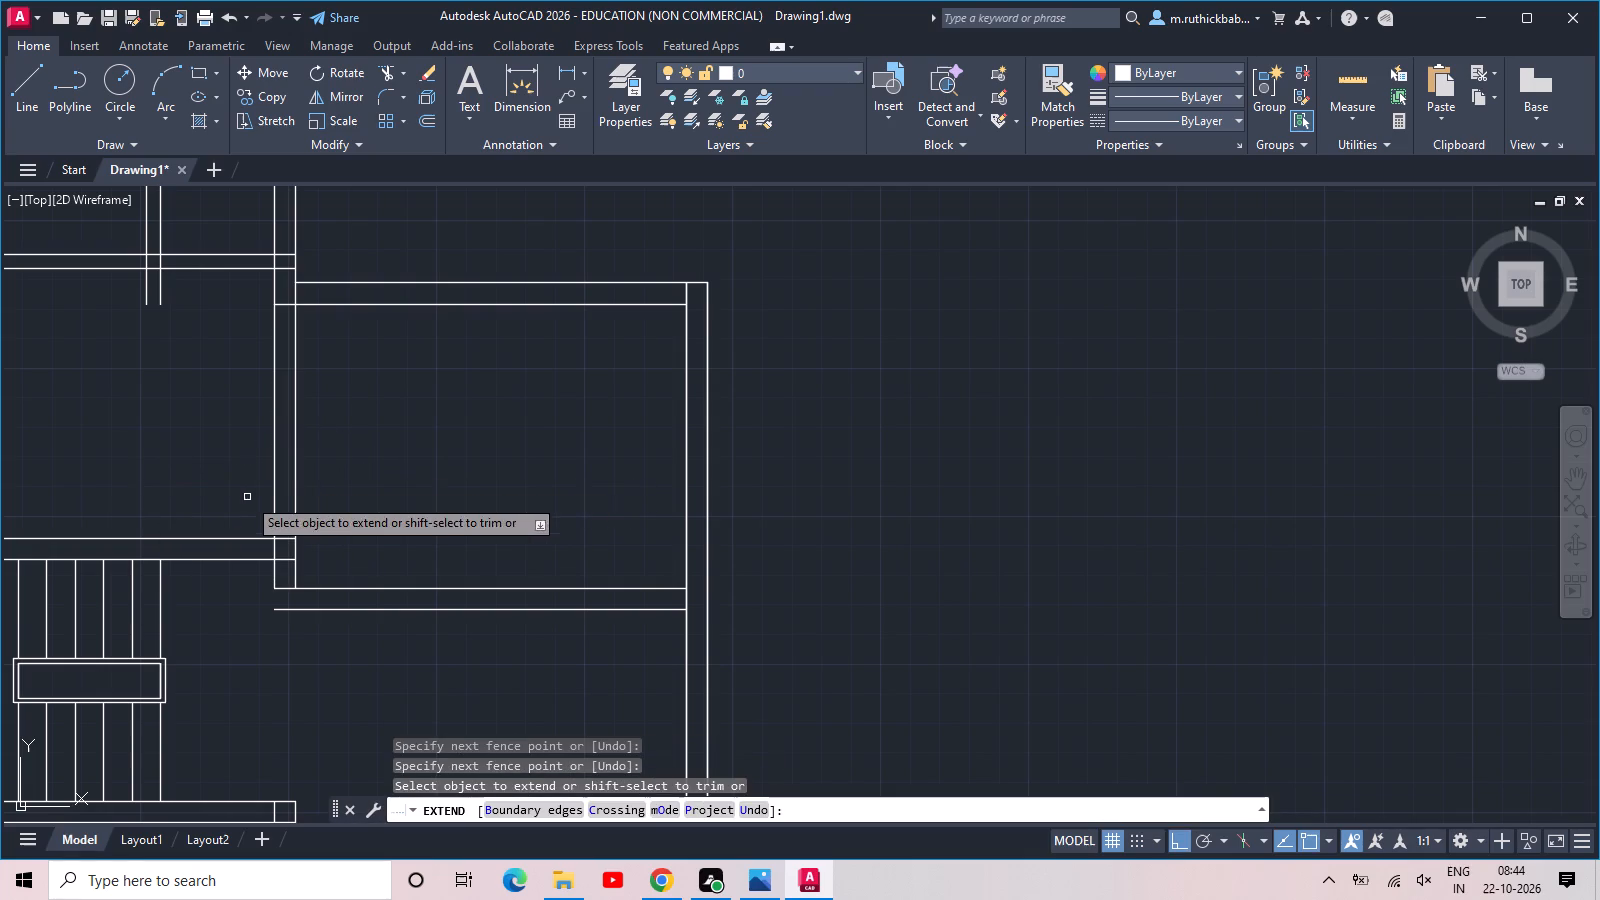
pyautogui.click(254, 494)
pyautogui.click(278, 483)
pyautogui.press('Escape')
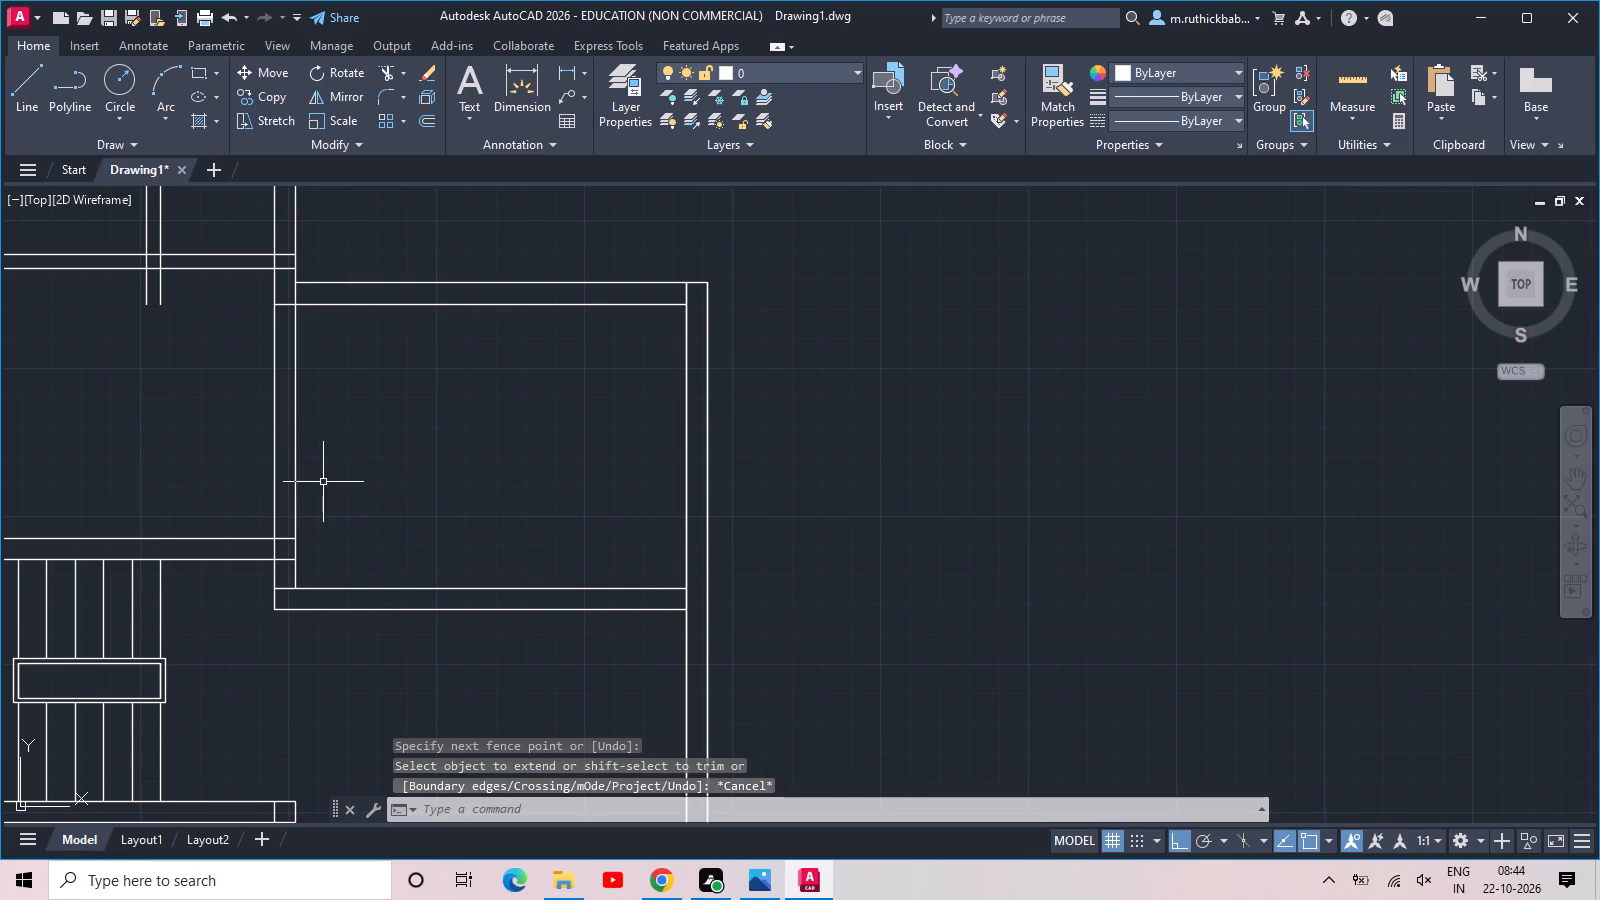
# Examine the corner where the central wall meets the right room's new lower wall, and the plan area below.
pyautogui.moveTo(320, 506); pyautogui.dragTo(462, 435, button='middle')
pyautogui.scroll(3, 416, 497)
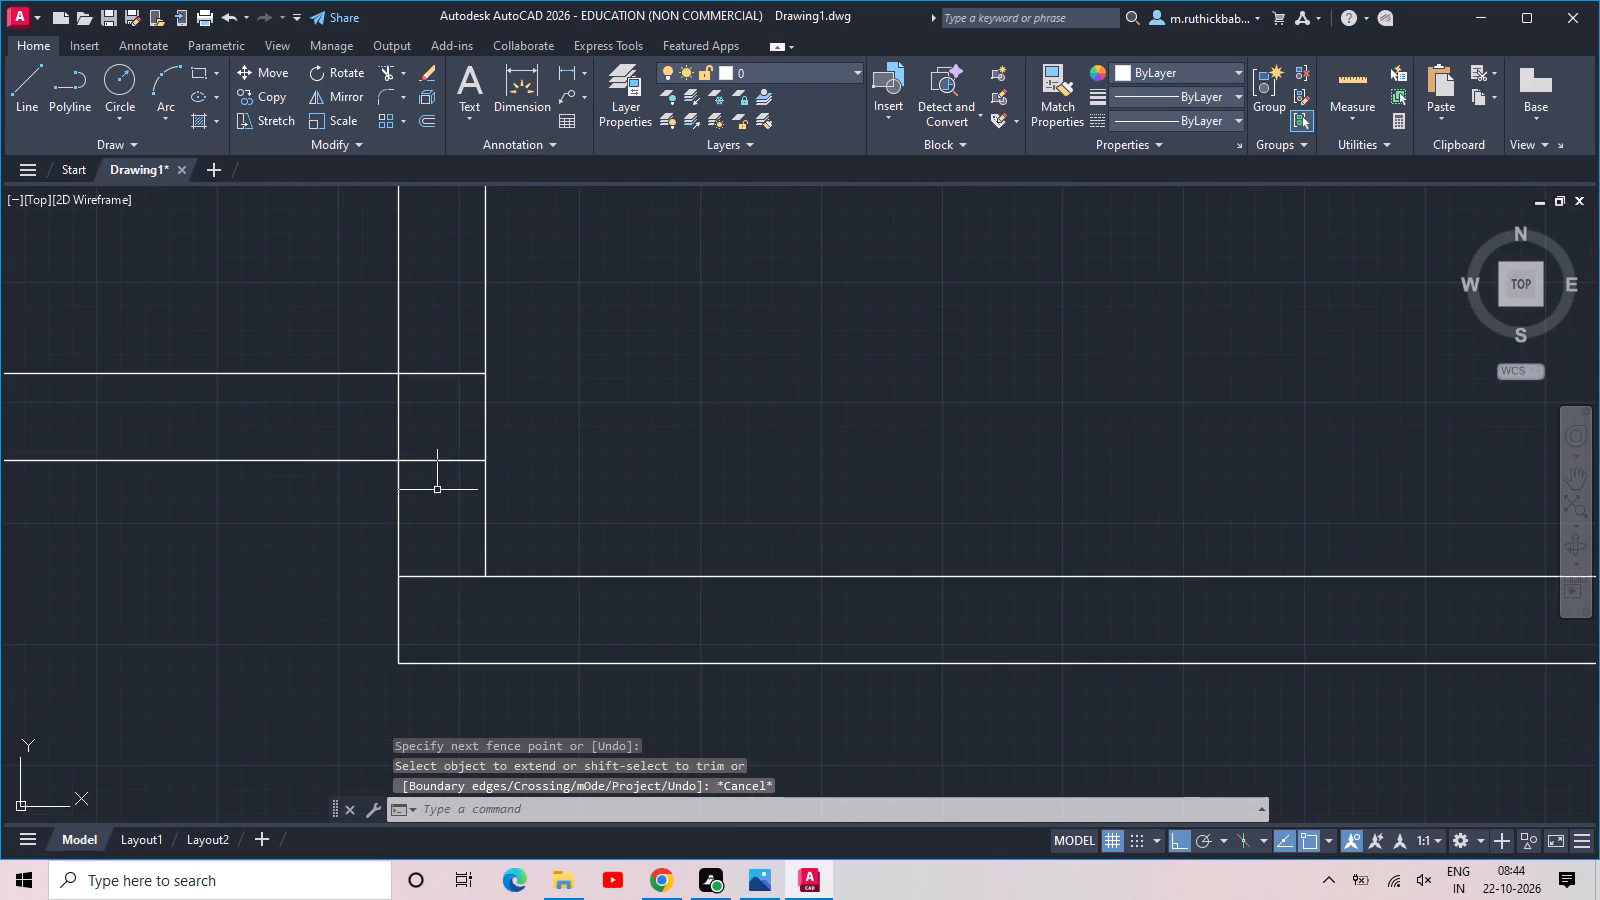
pyautogui.scroll(-1, 437, 490)
pyautogui.scroll(1, 437, 490)
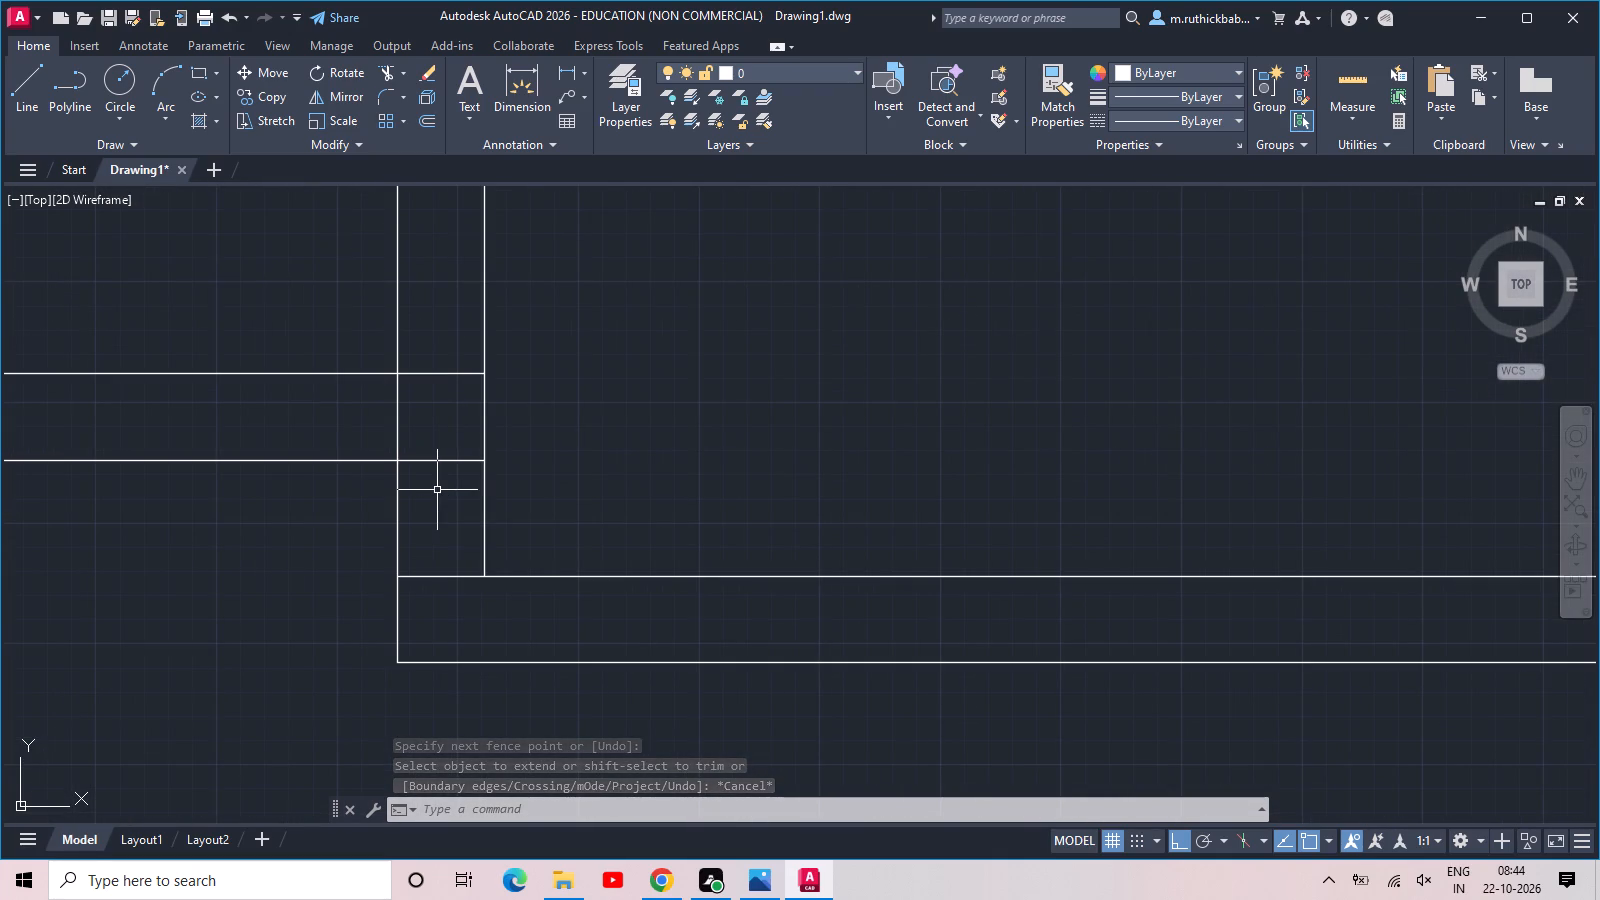
pyautogui.scroll(-3, 481, 478)
pyautogui.moveTo(733, 428); pyautogui.dragTo(547, 466, button='middle')
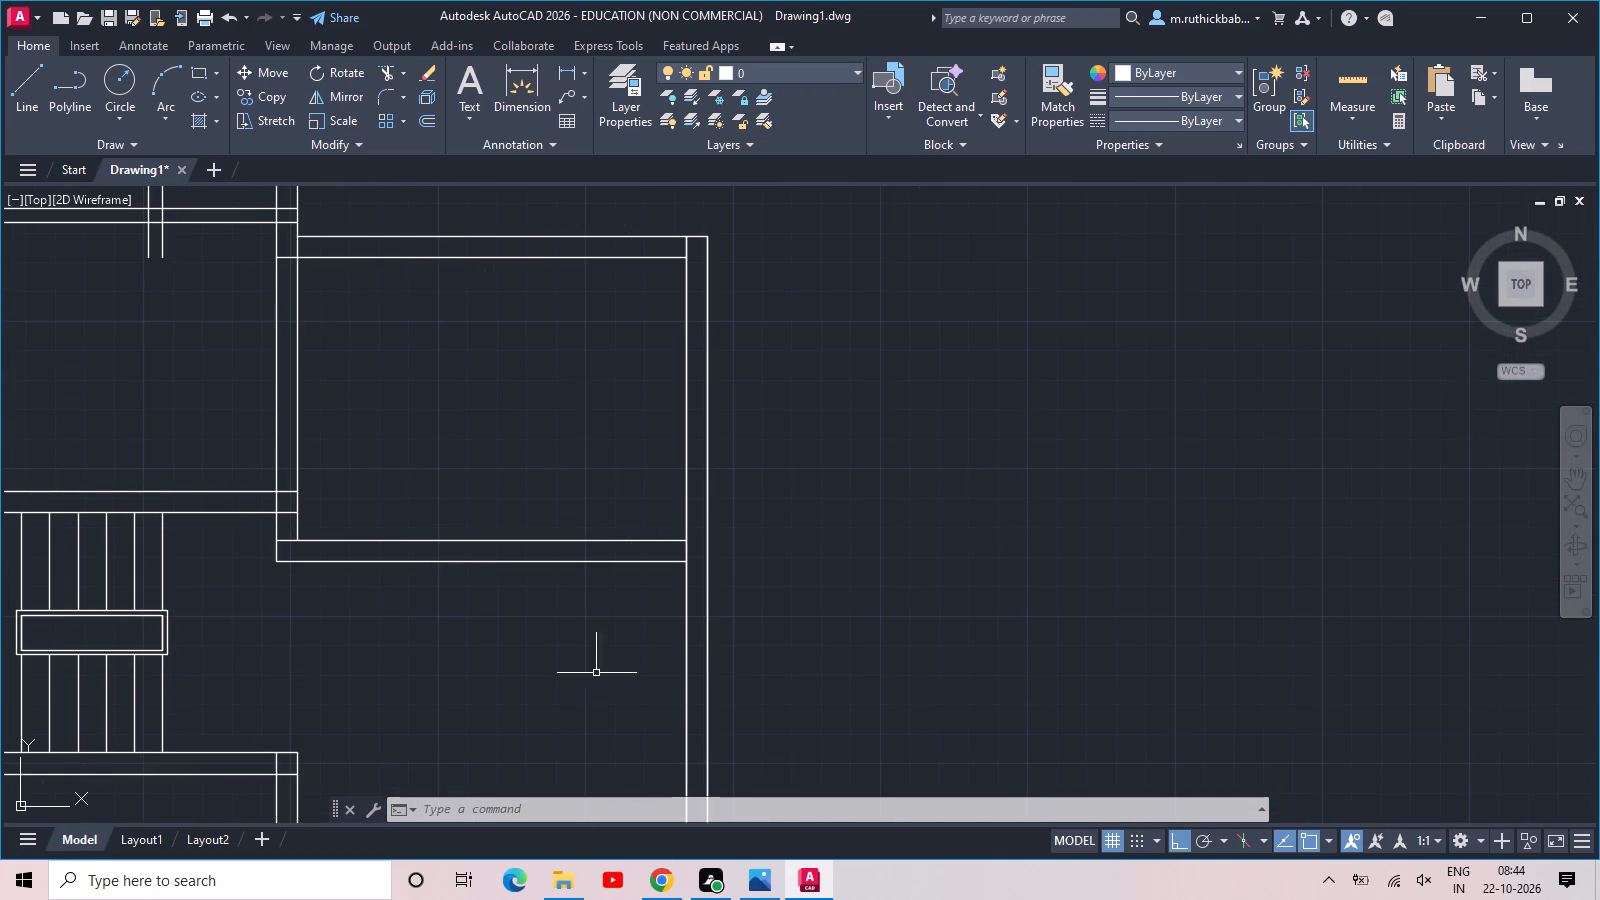
pyautogui.moveTo(587, 685); pyautogui.dragTo(686, 198, button='middle')
pyautogui.scroll(-1, 679, 220)
pyautogui.moveTo(661, 298); pyautogui.dragTo(489, 465, button='middle')
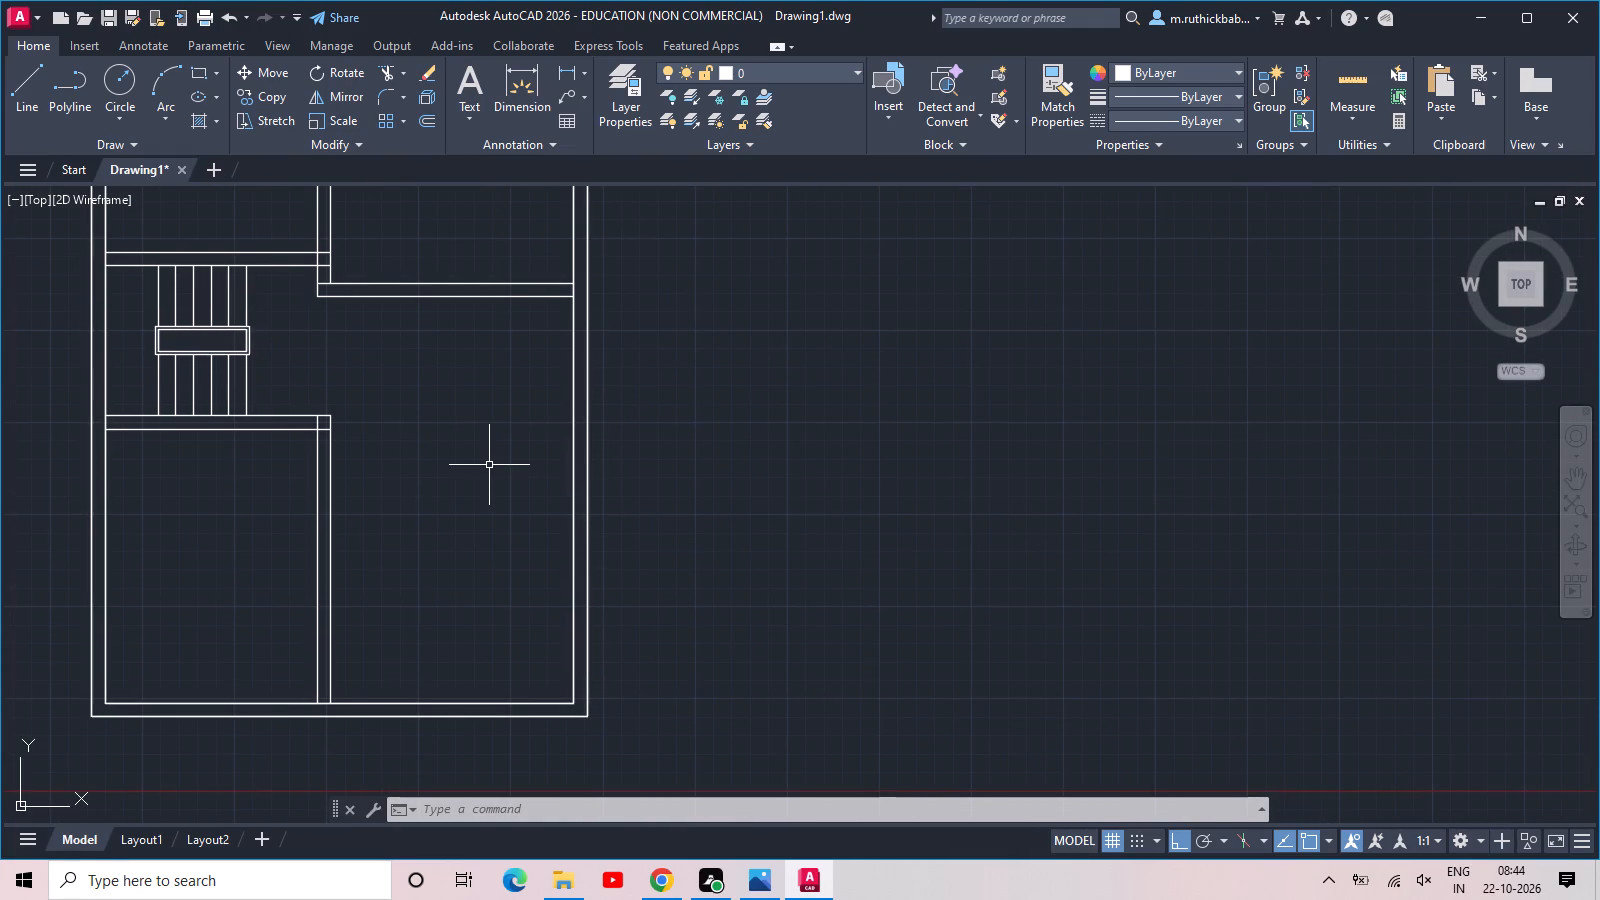
# Offset the right room's bottom wall line 11' down, and offset the resulting line another 9" down.
pyautogui.write("off 11'")
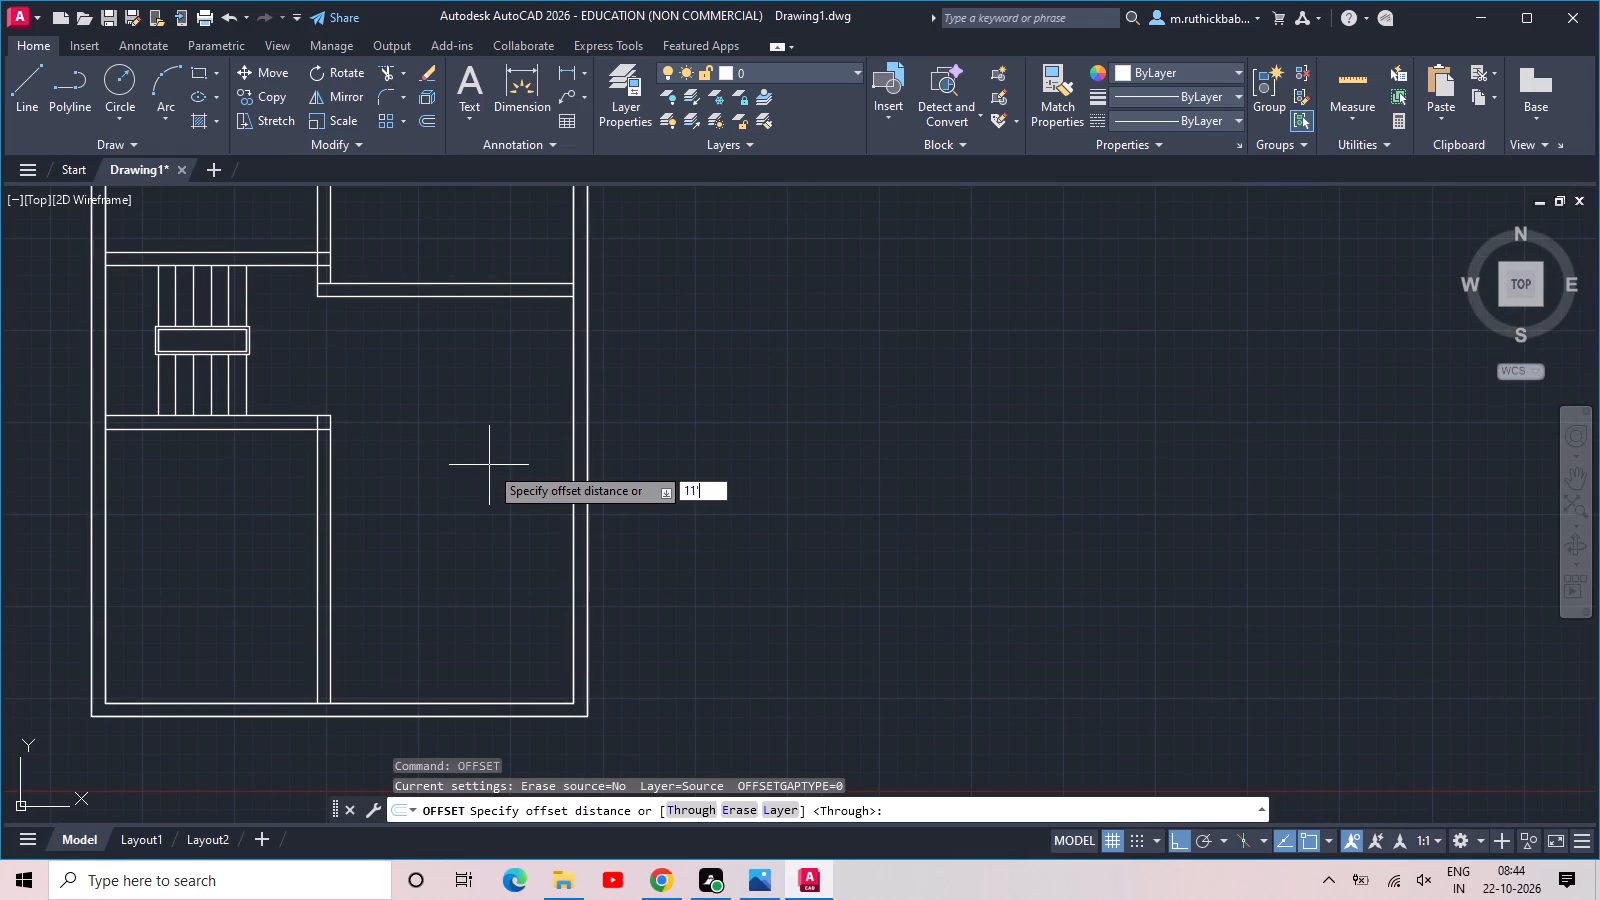
pyautogui.press('Return')
pyautogui.click(484, 297)
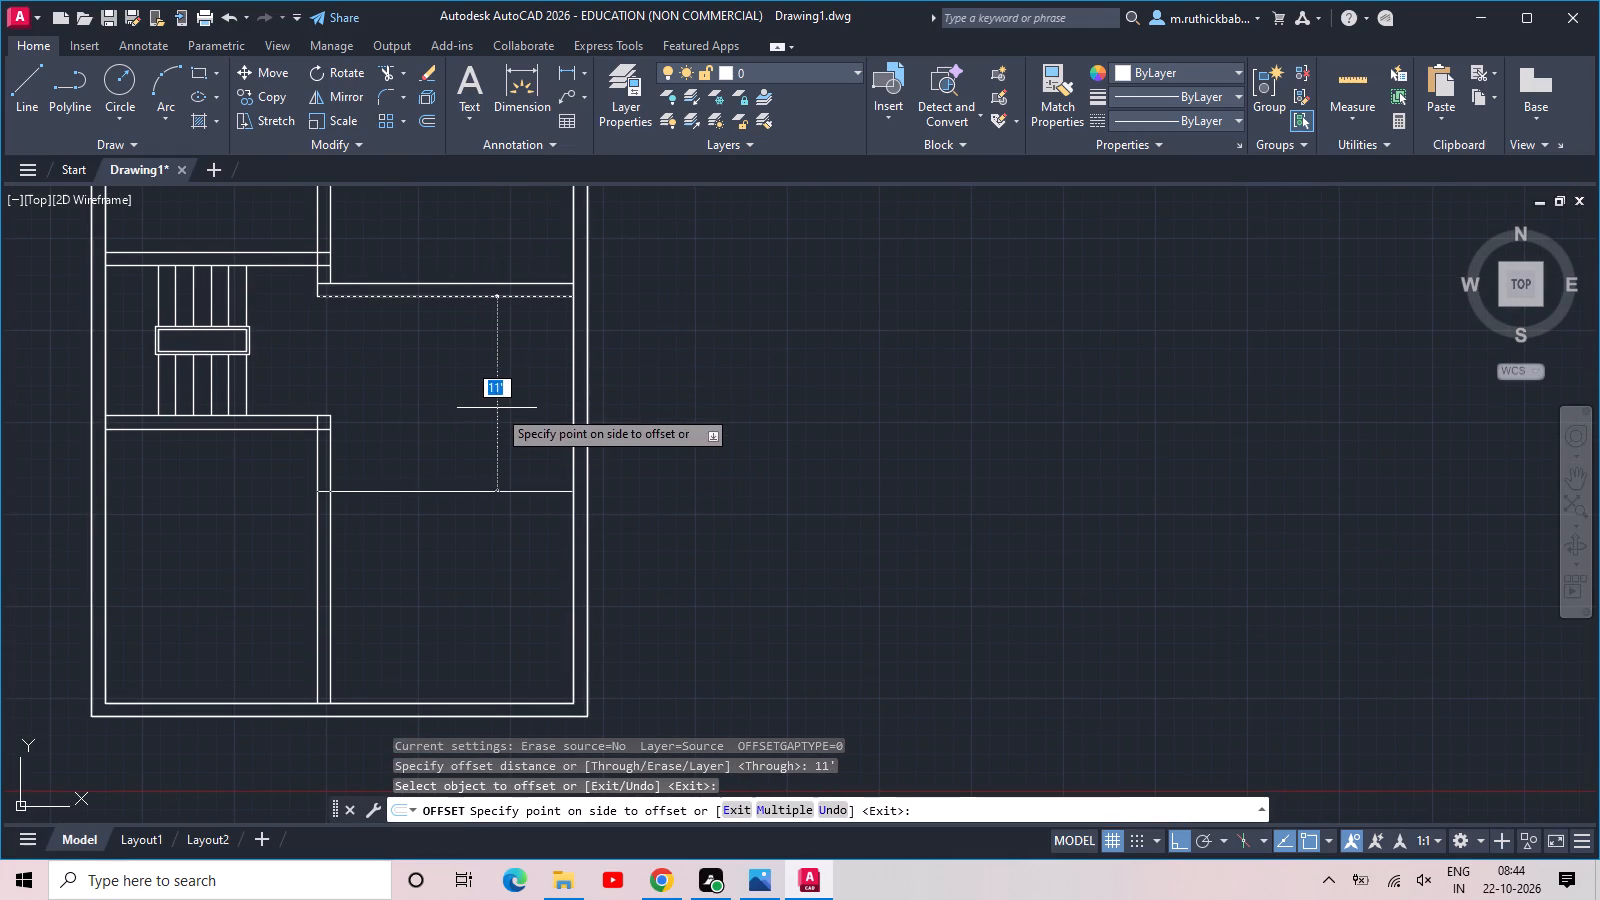
pyautogui.click(497, 408)
pyautogui.click(498, 493)
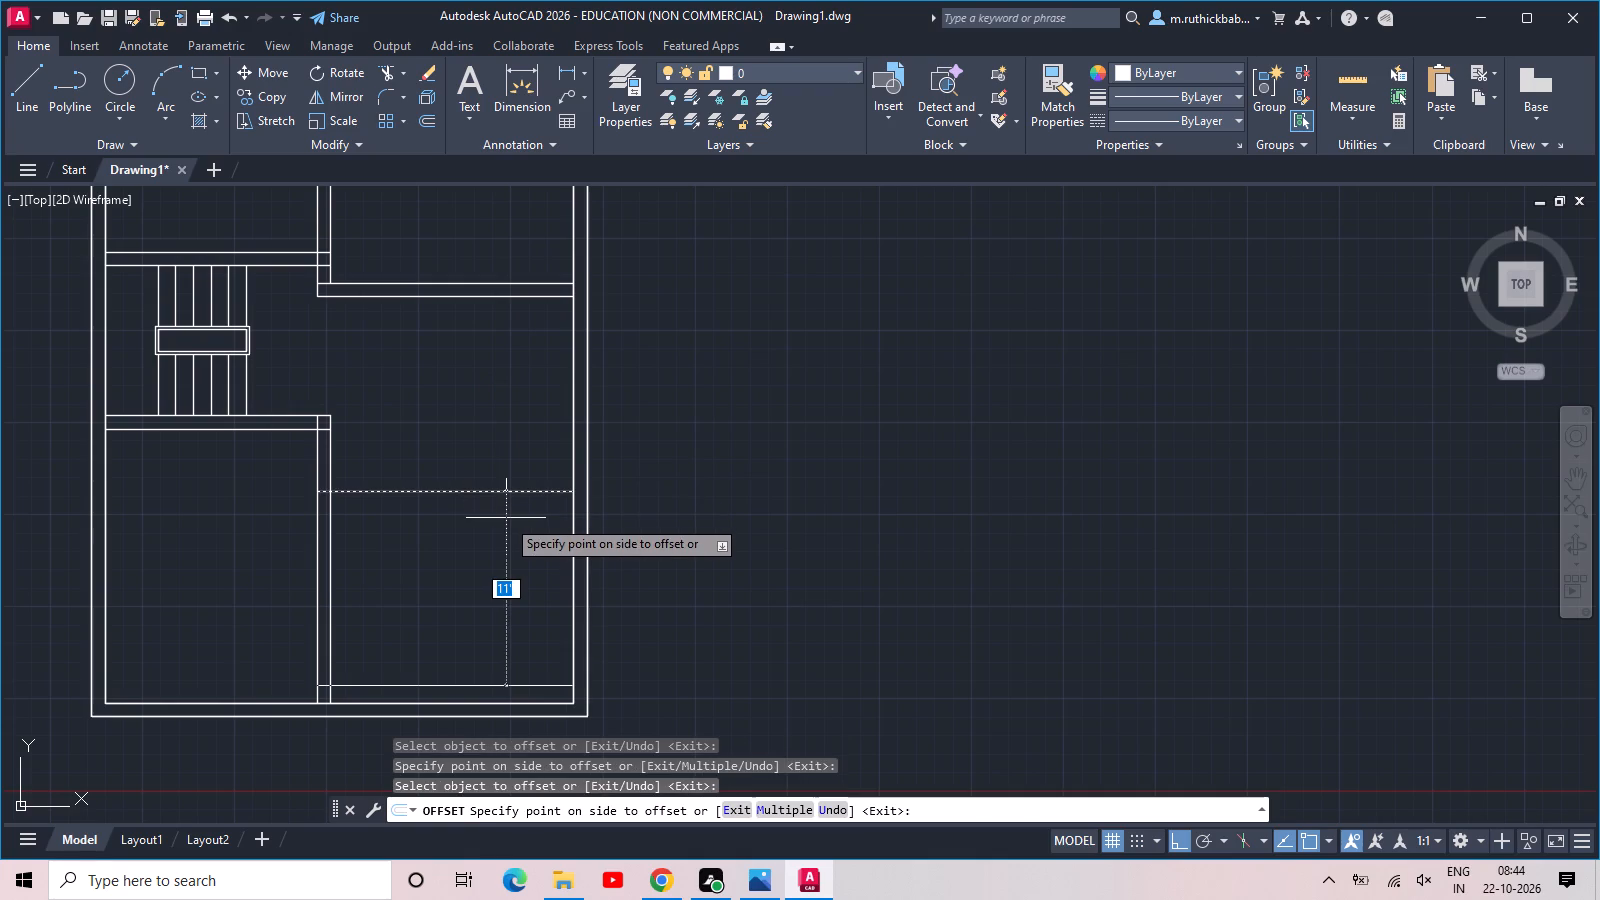
pyautogui.press('9')
pyautogui.press('Return')
# Offset the new cross wall's lower line 7' down, and offset the resulting line 9" back up.
pyautogui.scroll(-1, 506, 521)
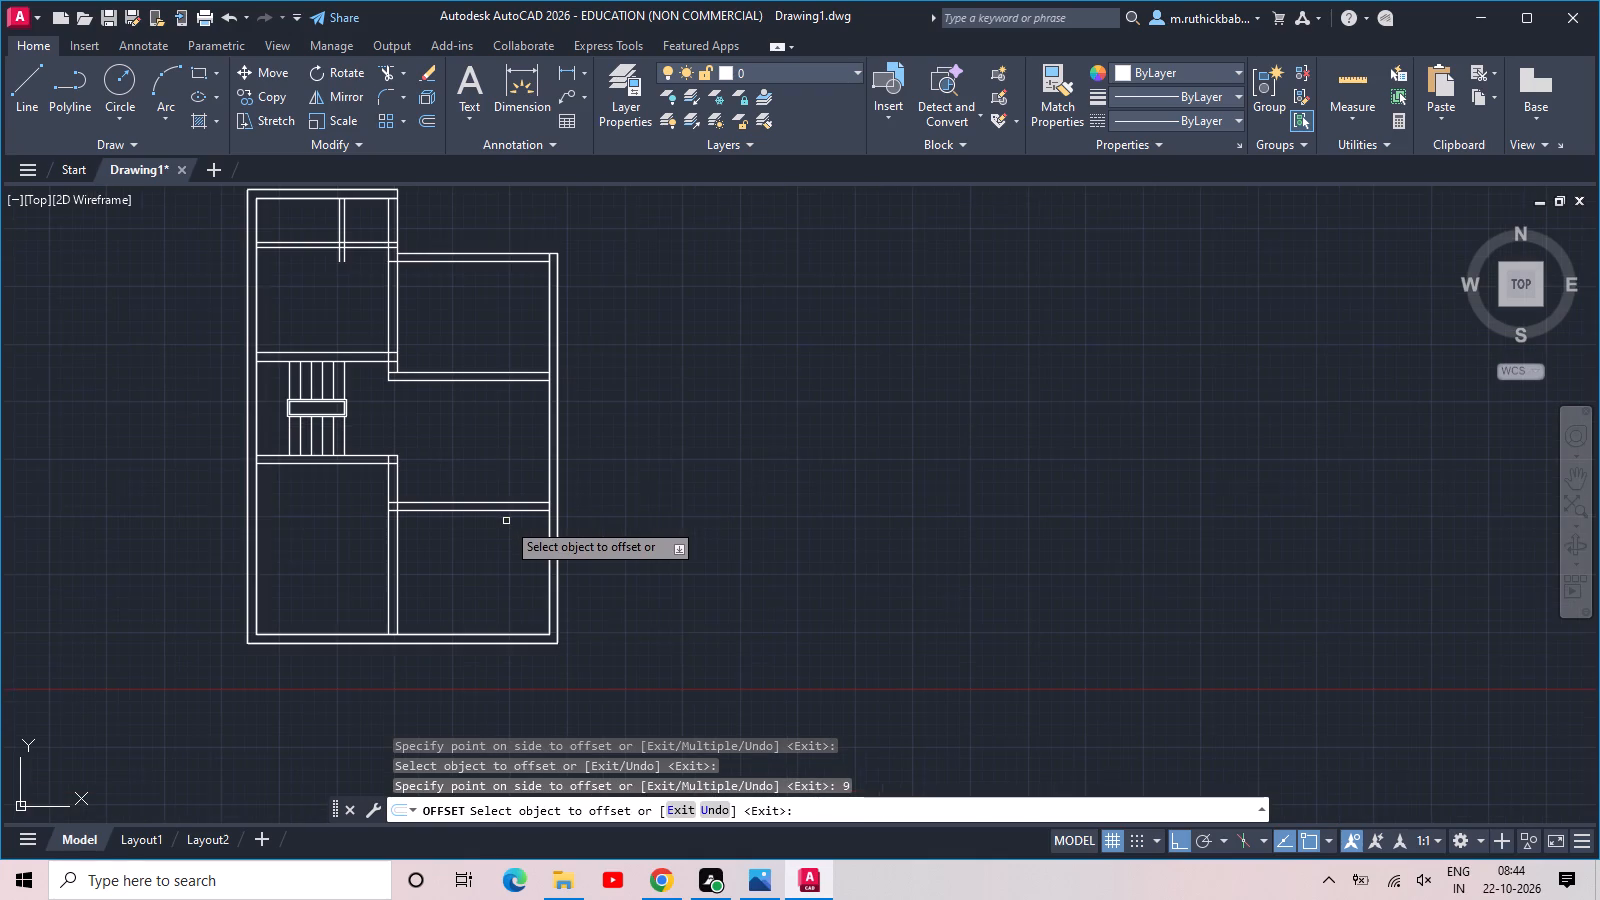
pyautogui.scroll(2, 482, 587)
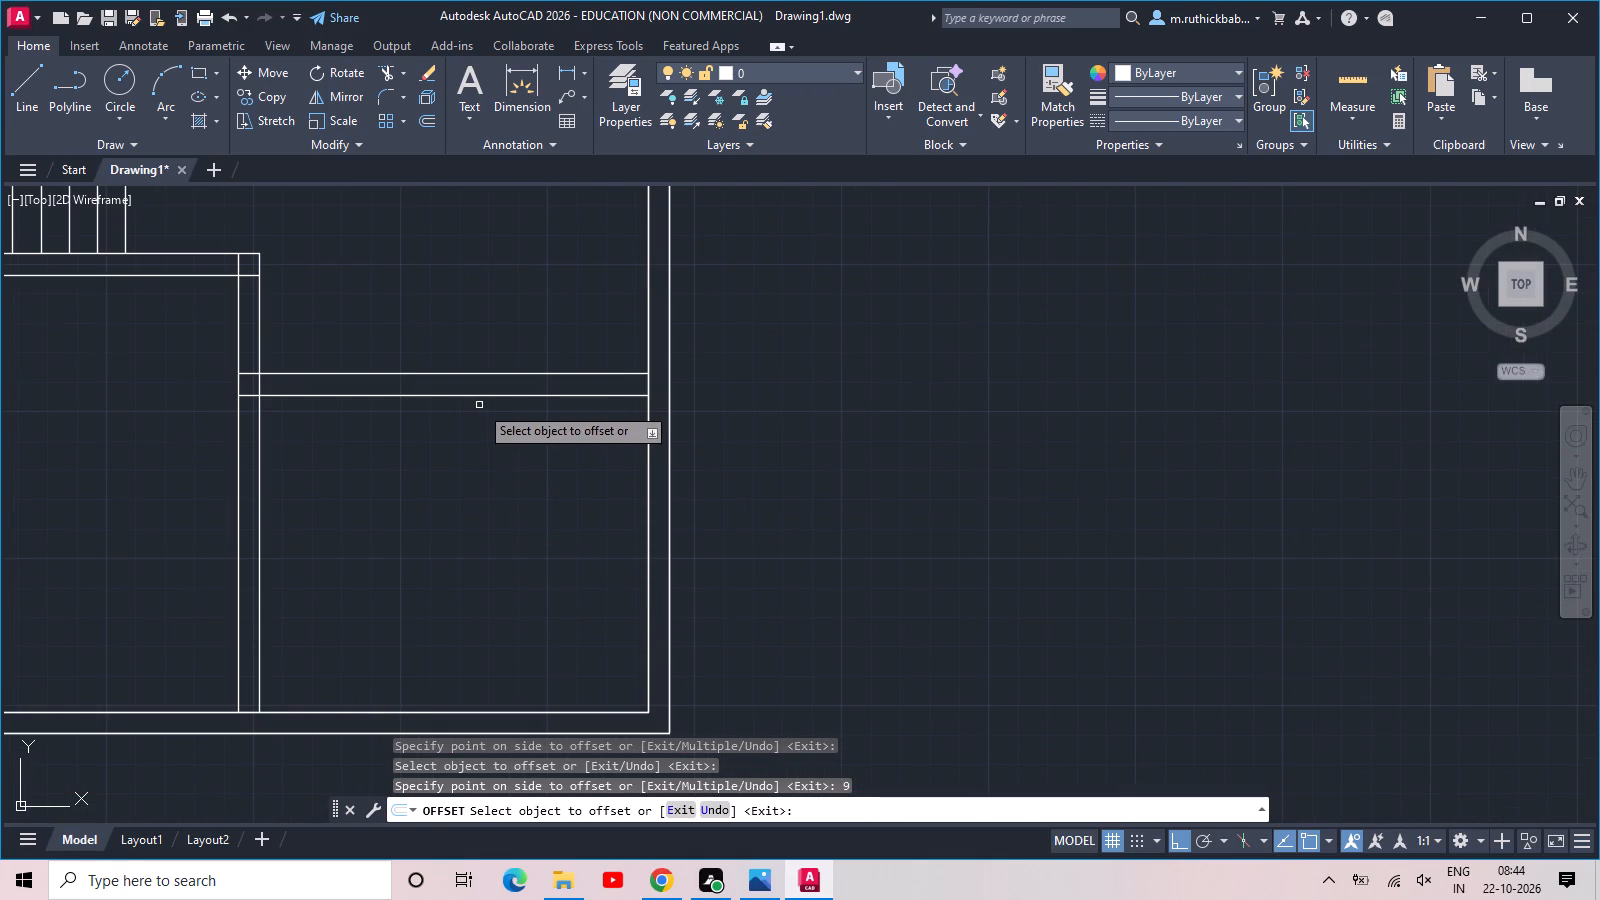
pyautogui.click(479, 397)
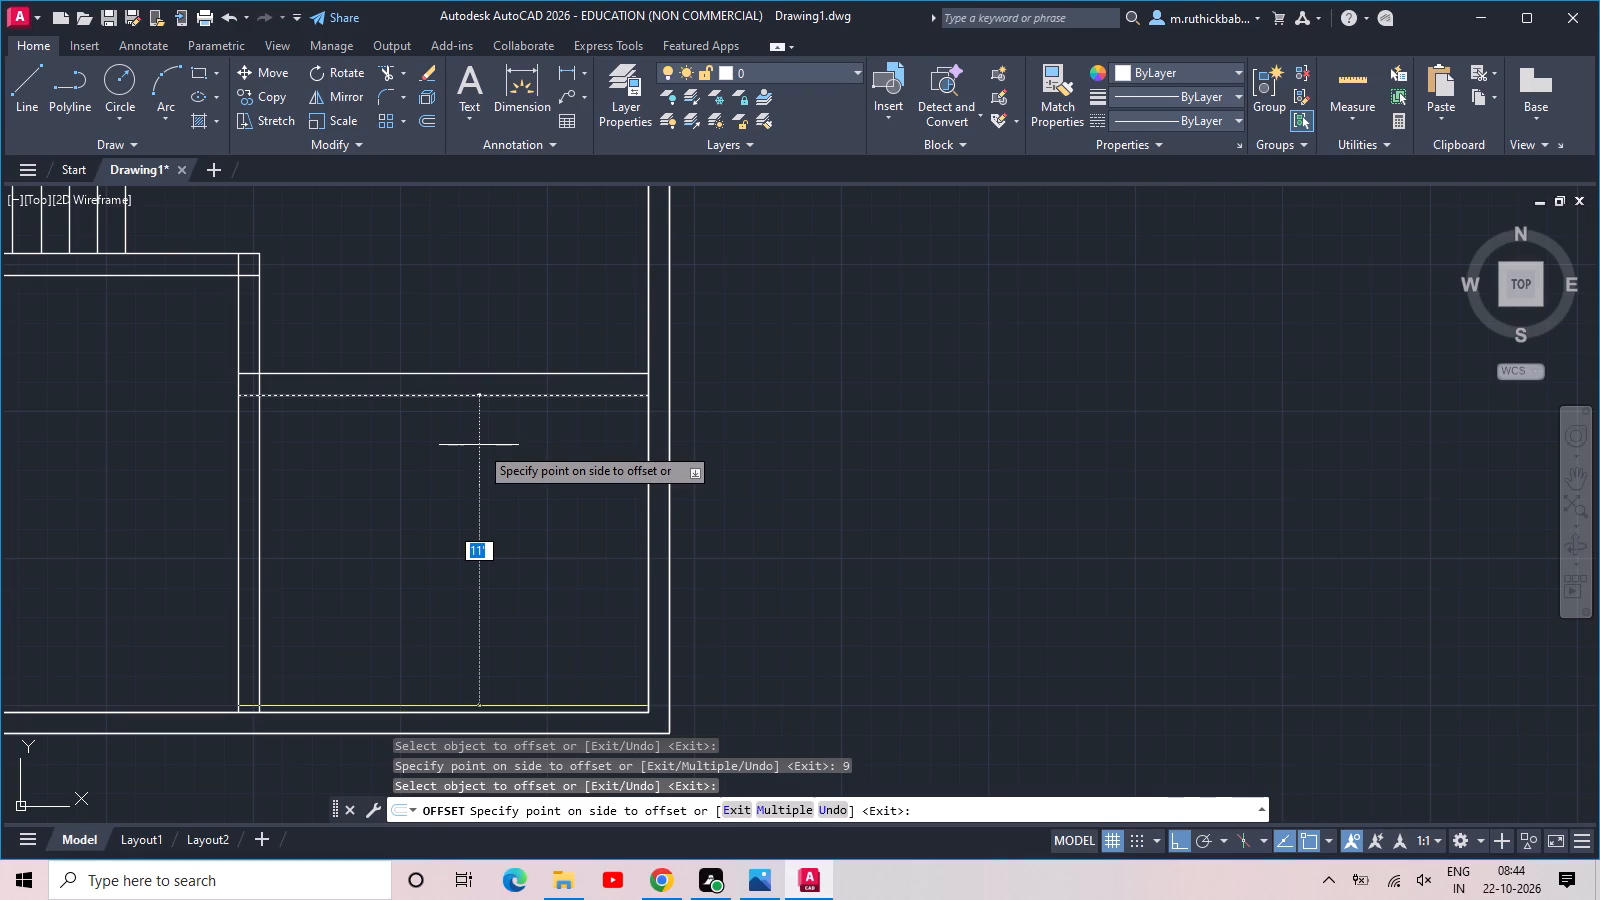
pyautogui.write("7'")
pyautogui.press('Return')
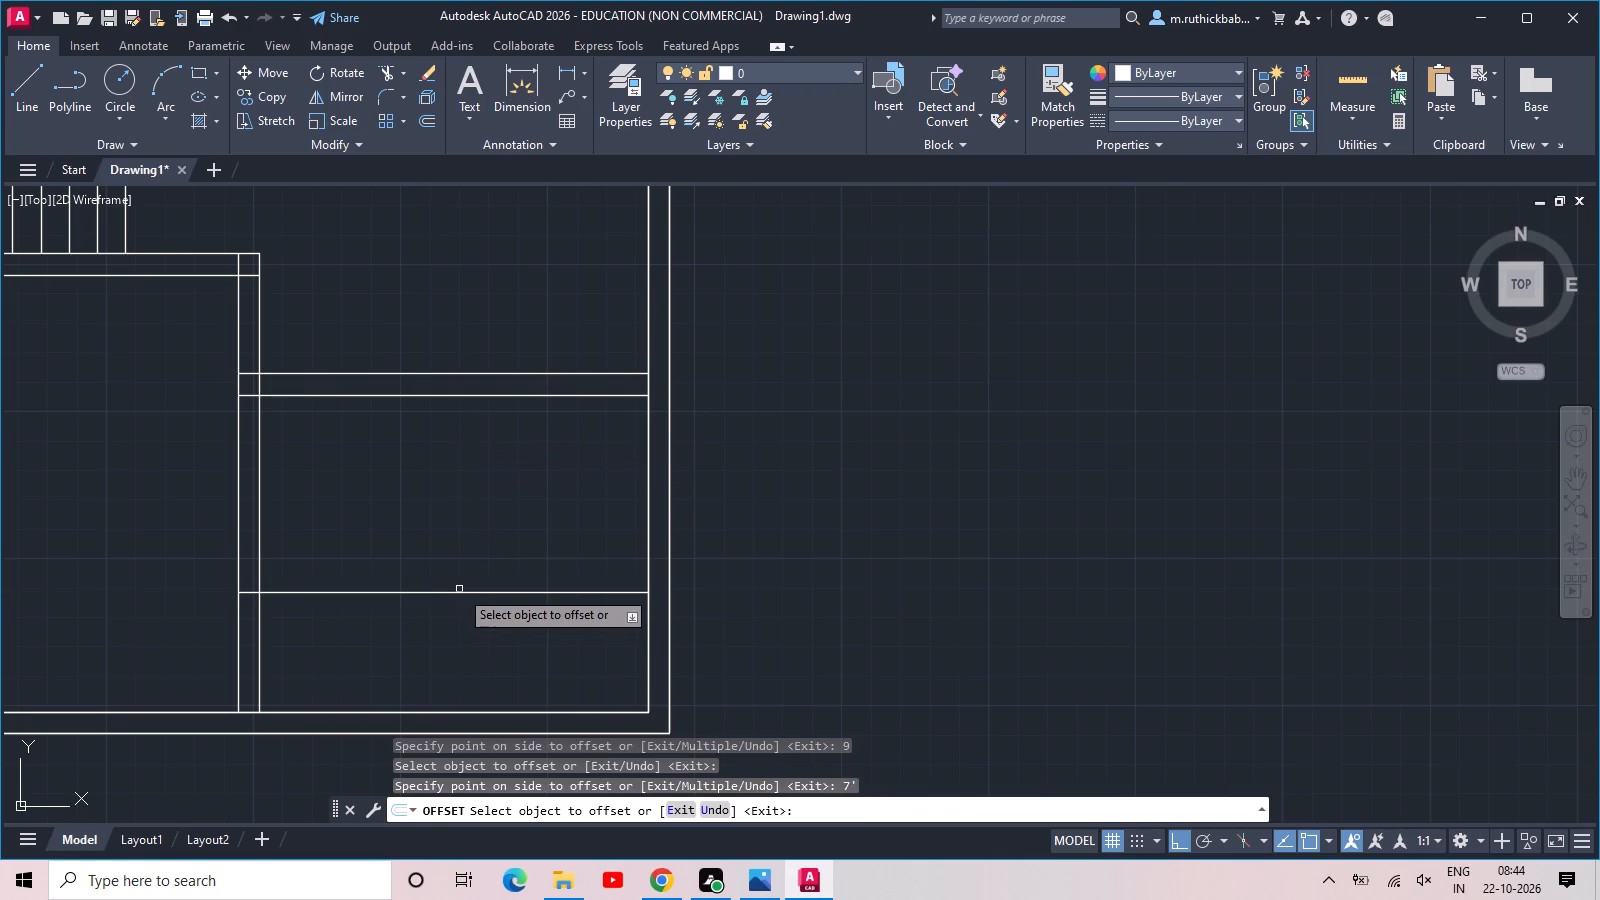
pyautogui.click(461, 593)
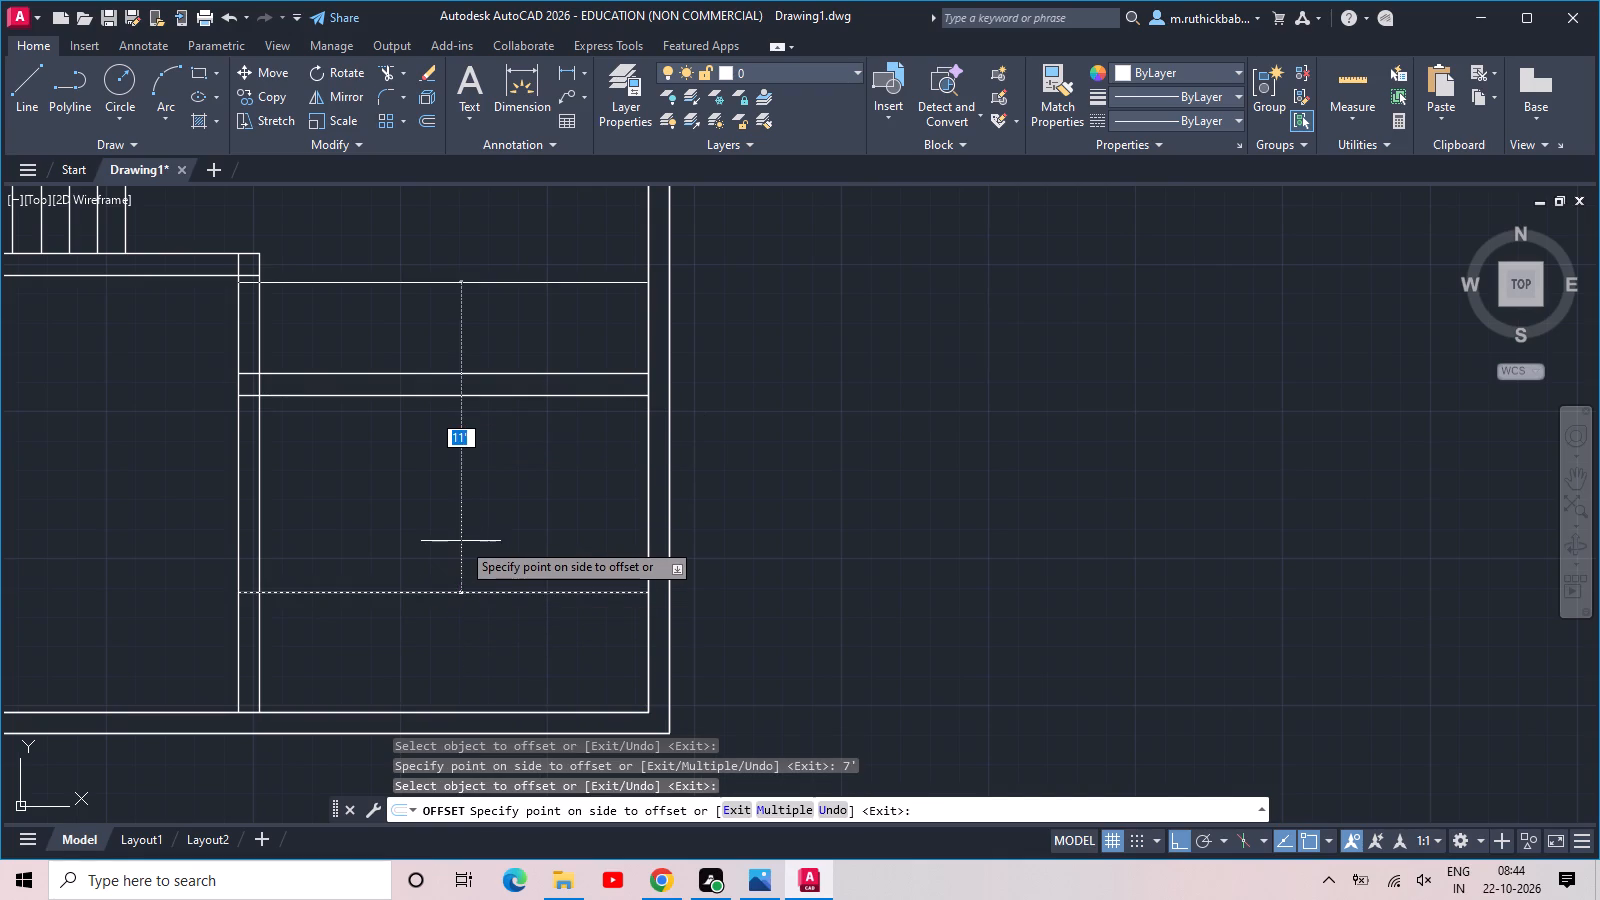
pyautogui.press('9')
pyautogui.press('Return')
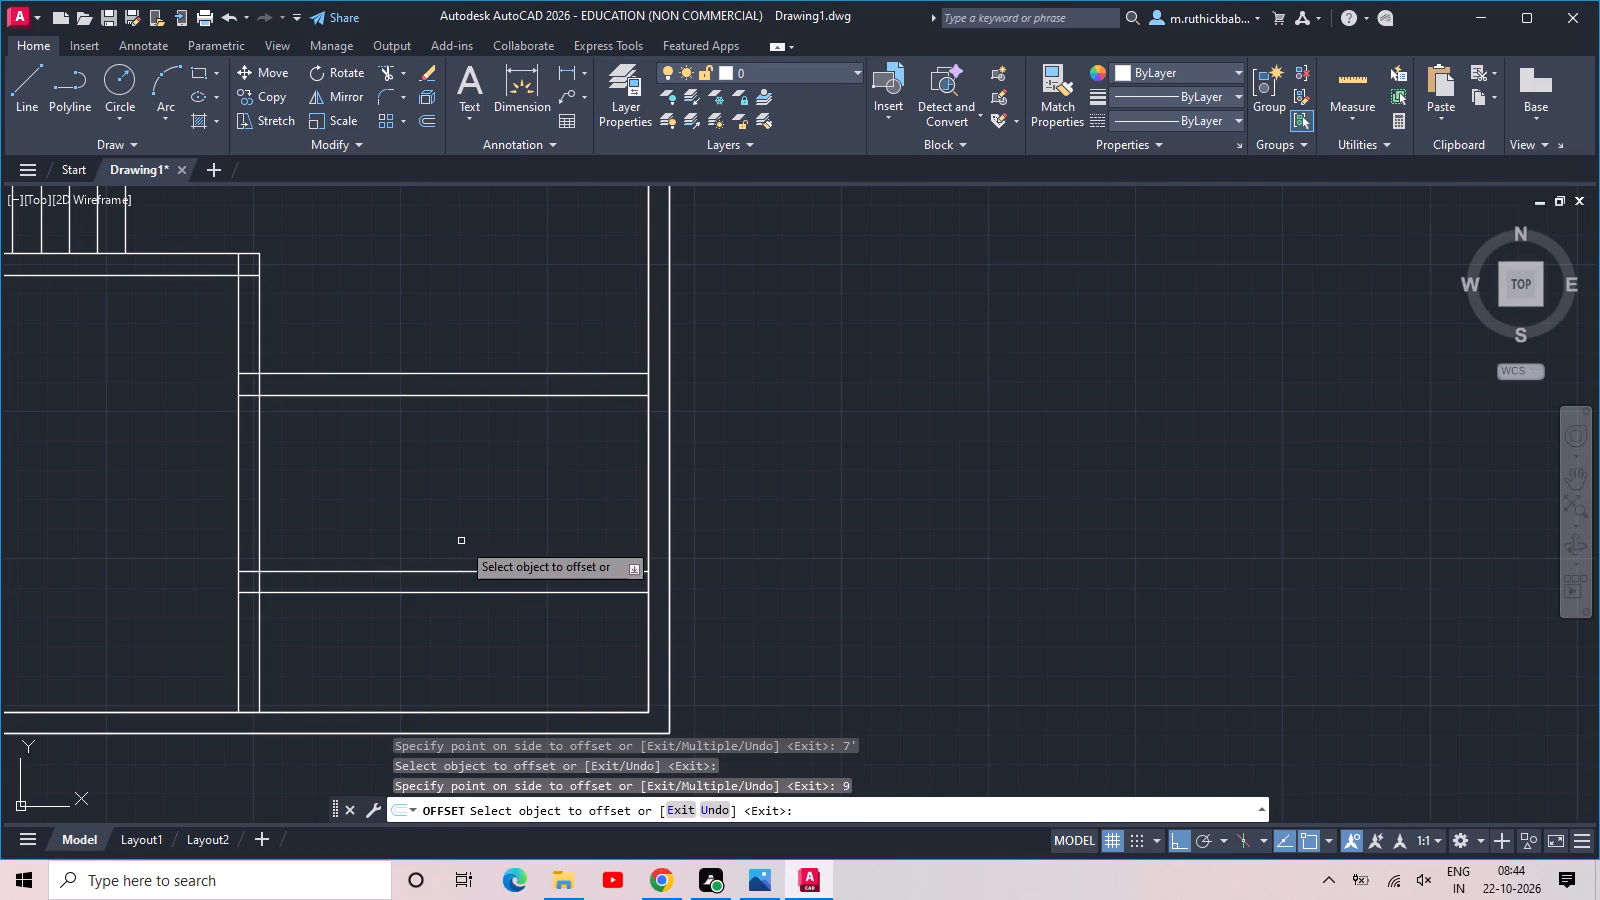
pyautogui.press('Escape')
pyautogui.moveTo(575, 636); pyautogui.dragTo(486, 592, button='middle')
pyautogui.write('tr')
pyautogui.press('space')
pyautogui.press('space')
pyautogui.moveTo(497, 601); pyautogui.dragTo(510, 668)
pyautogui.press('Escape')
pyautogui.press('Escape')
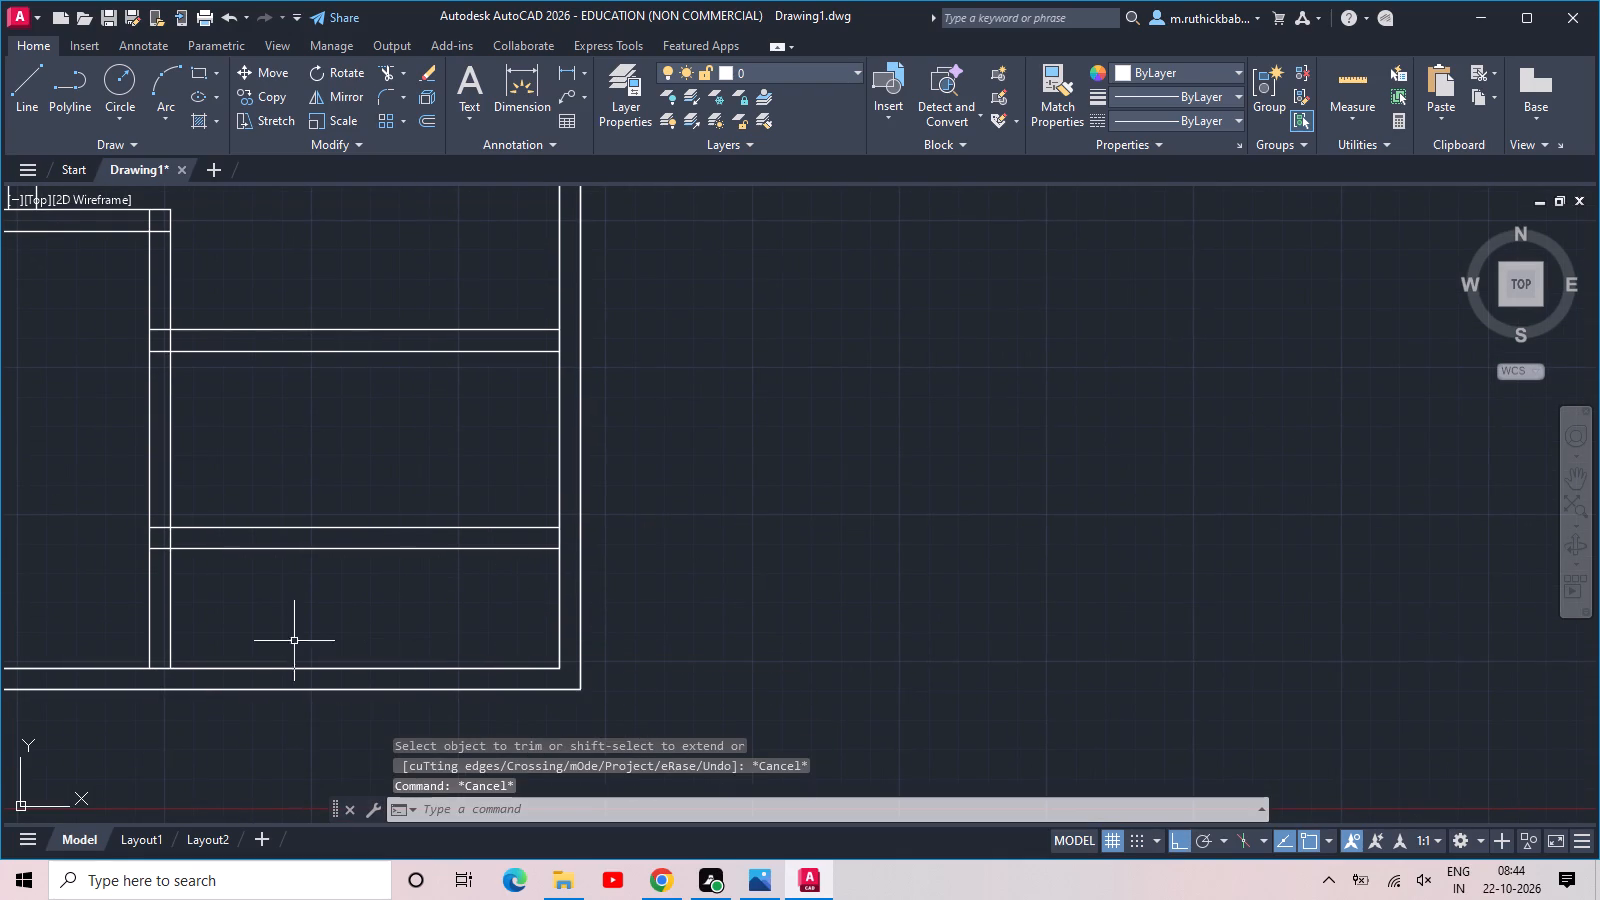
# Extend the central wall's right line to the outer bottom line and the lowest cross line to the outer right wall line.
pyautogui.write('ex')
pyautogui.press('space')
pyautogui.press('space')
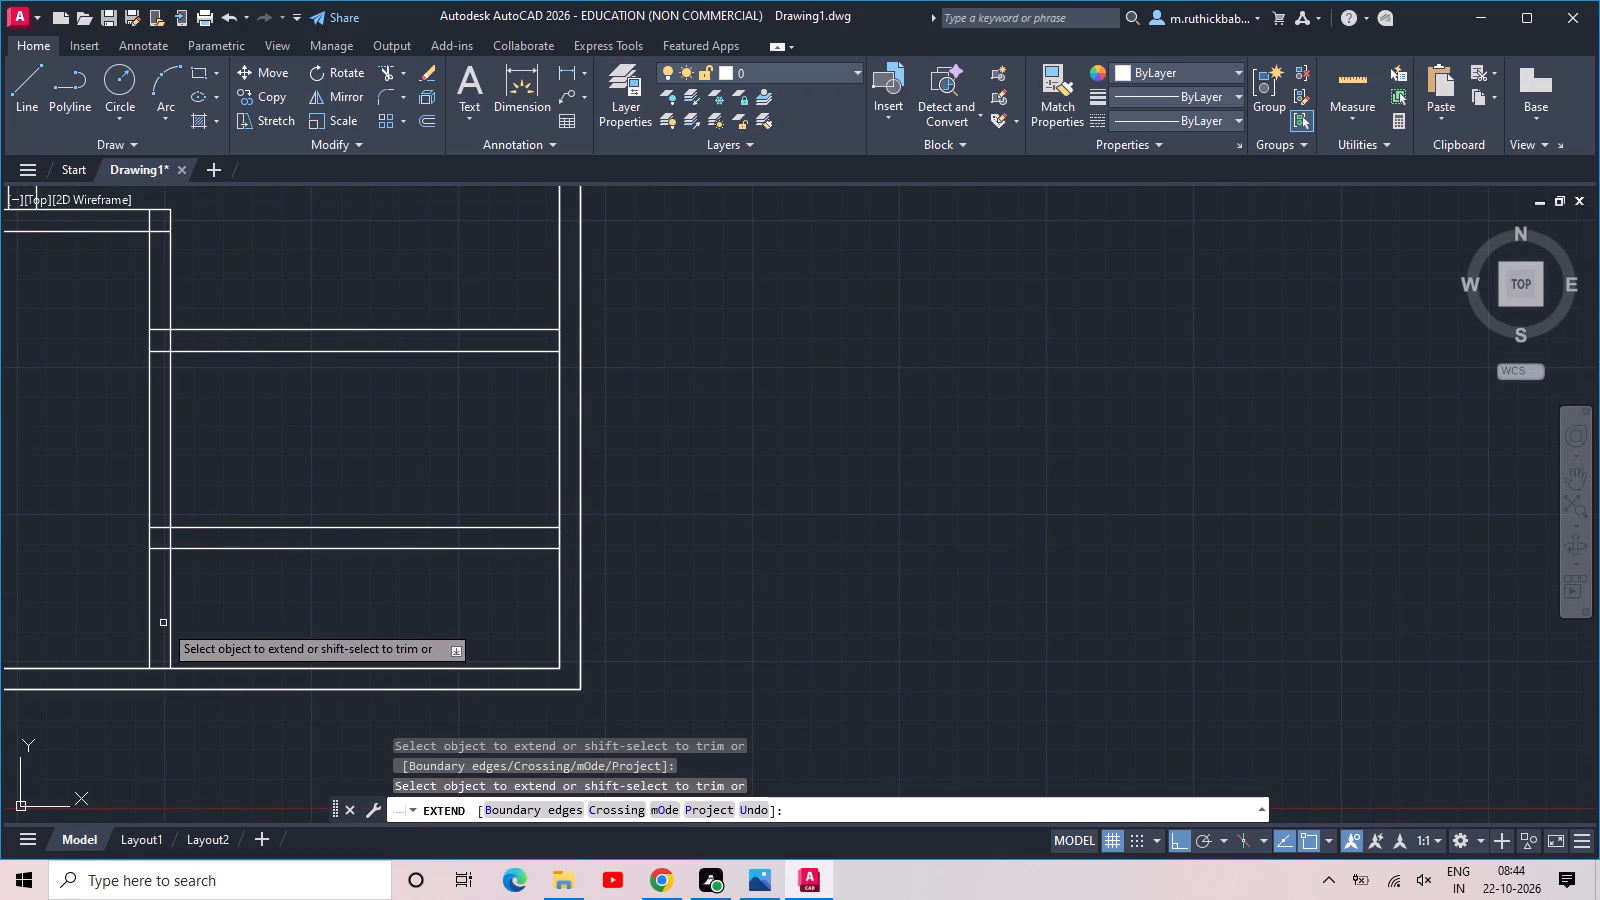
pyautogui.click(169, 619)
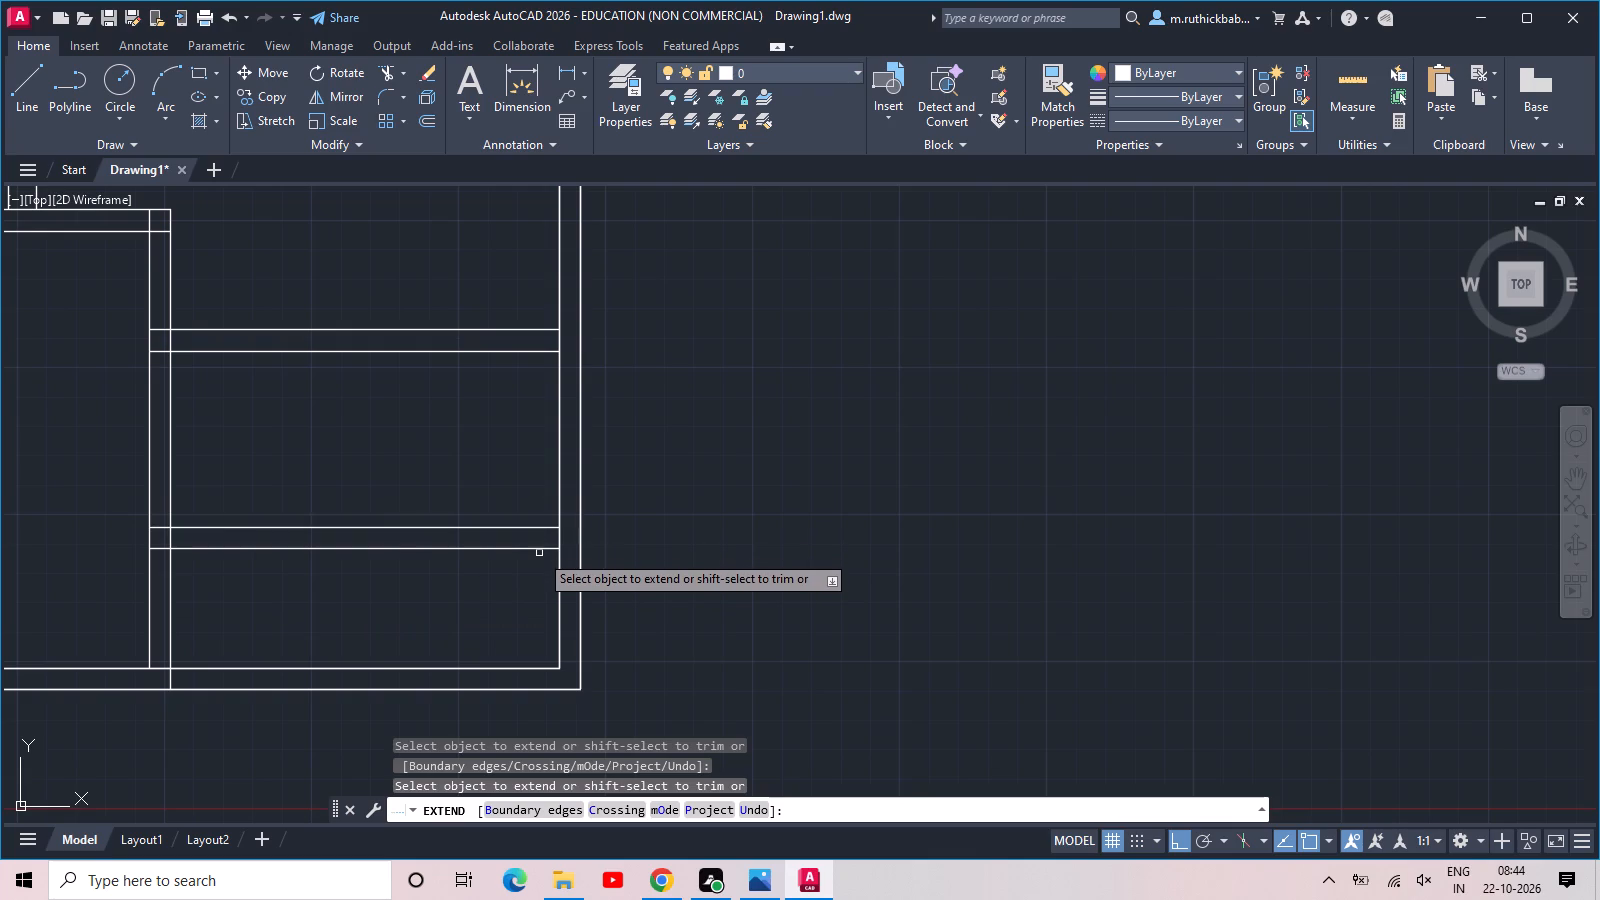
pyautogui.click(539, 549)
pyautogui.press('Escape')
# Trim away the outer right and bottom wall lines below the lowest cross wall, leaving a notch at the plan's bottom right corner.
pyautogui.write('tr')
pyautogui.press('space')
pyautogui.press('space')
pyautogui.click(503, 603)
pyautogui.click(553, 715)
pyautogui.click(533, 612)
pyautogui.click(677, 605)
pyautogui.press('Escape')
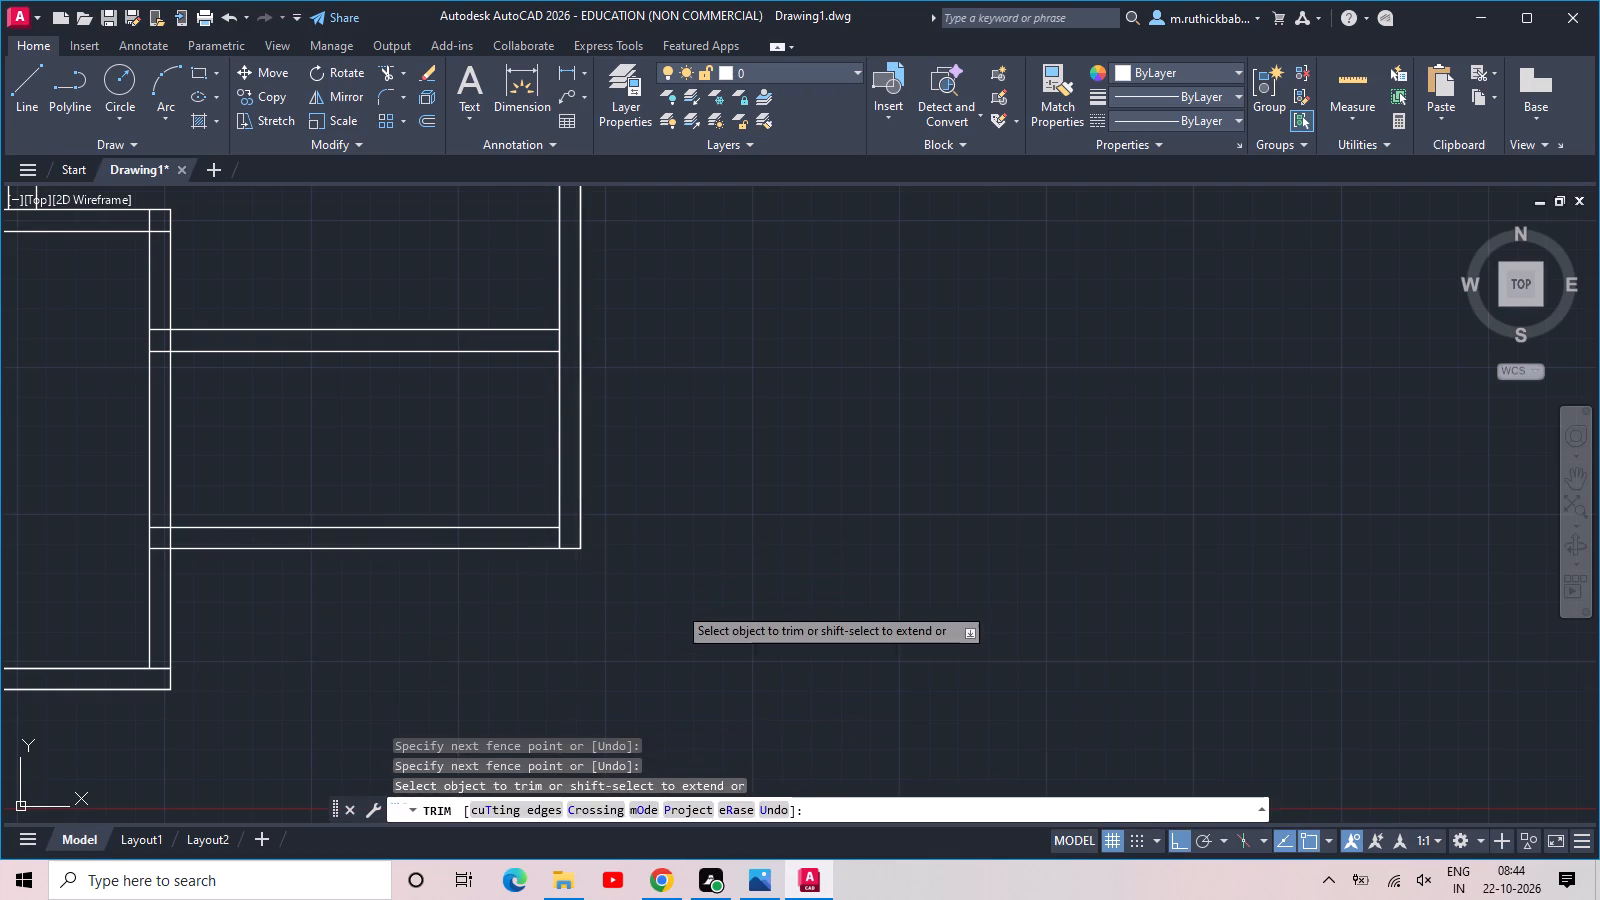
# Trim the crossing line segments where the lowest cross wall meets the central wall to open the junction.
pyautogui.moveTo(674, 499); pyautogui.dragTo(895, 553, button='middle')
pyautogui.scroll(-1, 895, 553)
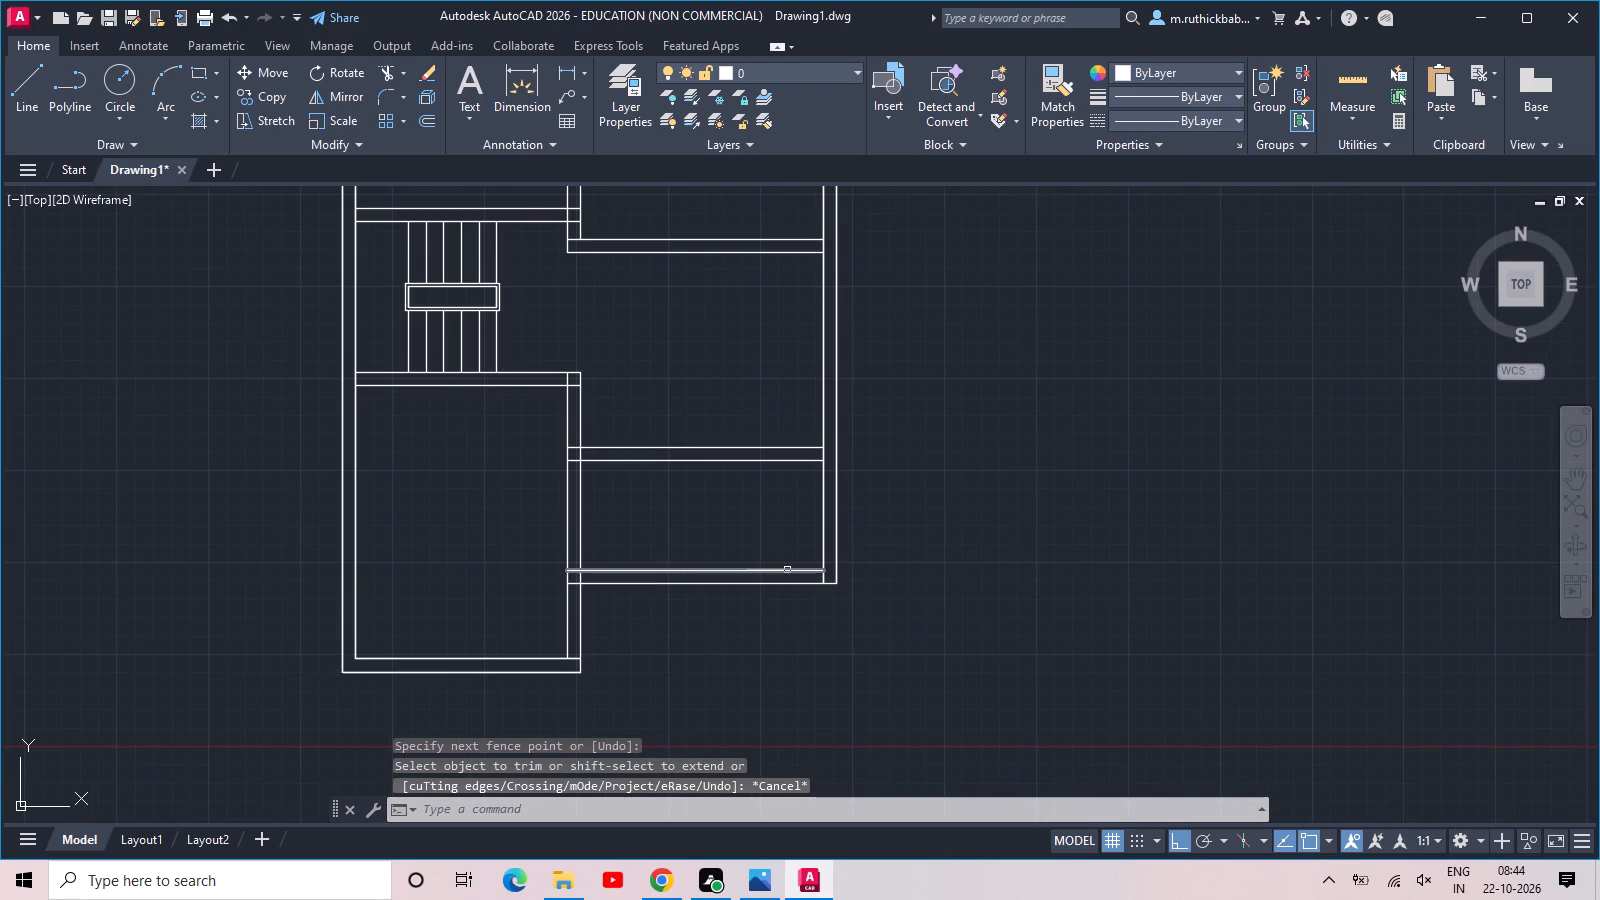
pyautogui.scroll(3, 787, 570)
pyautogui.scroll(-2, 787, 570)
pyautogui.scroll(2, 639, 594)
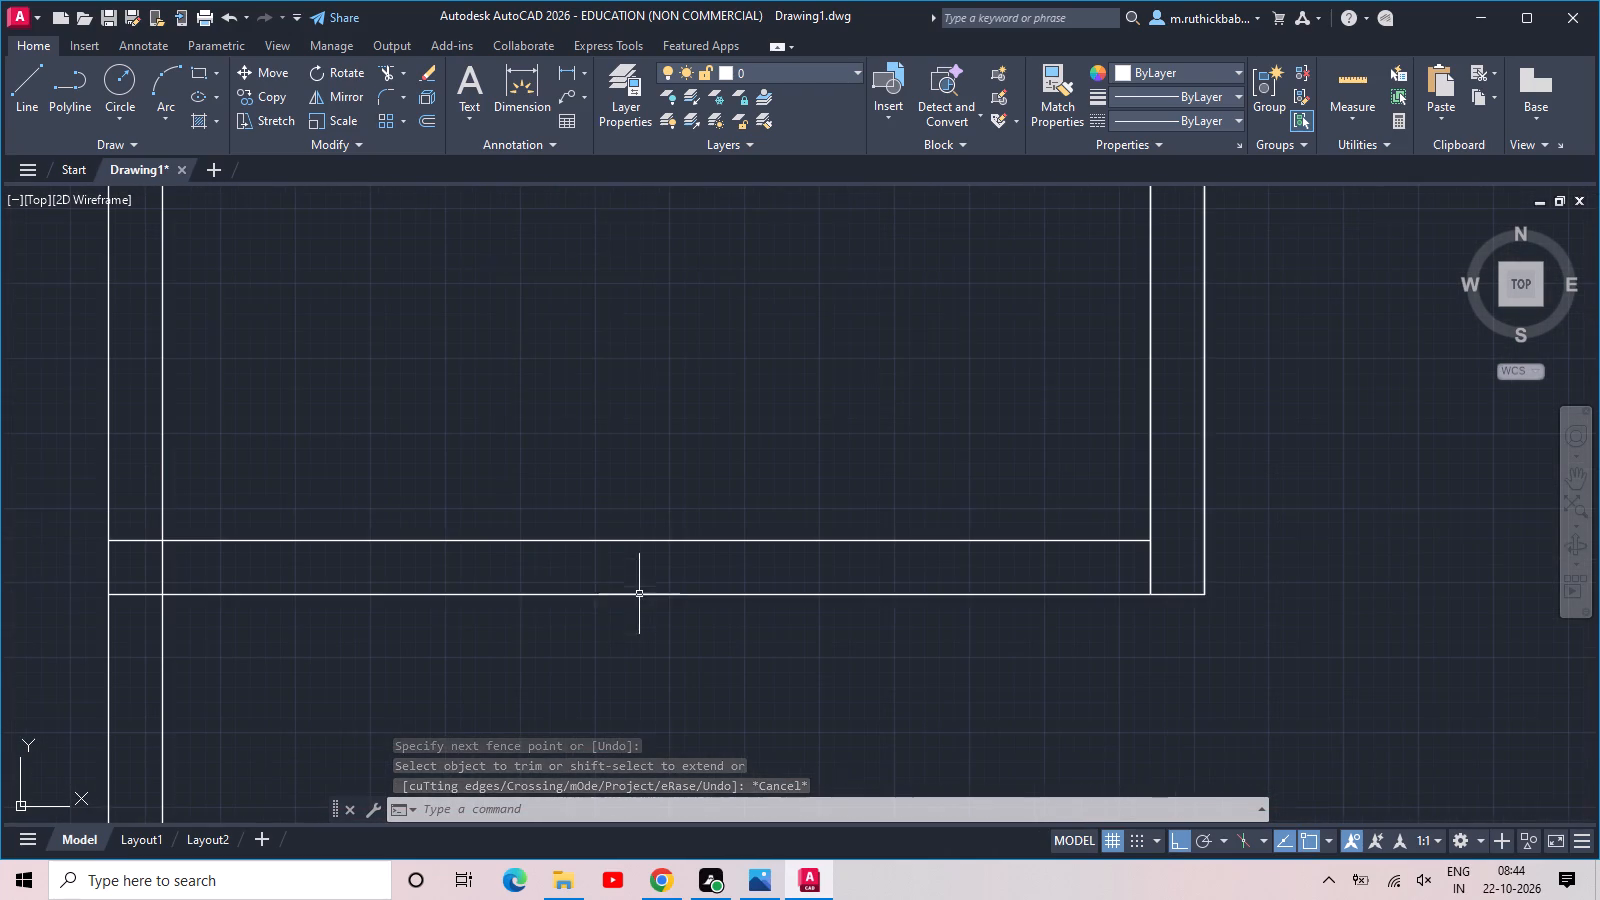
pyautogui.press('space')
pyautogui.click(126, 524)
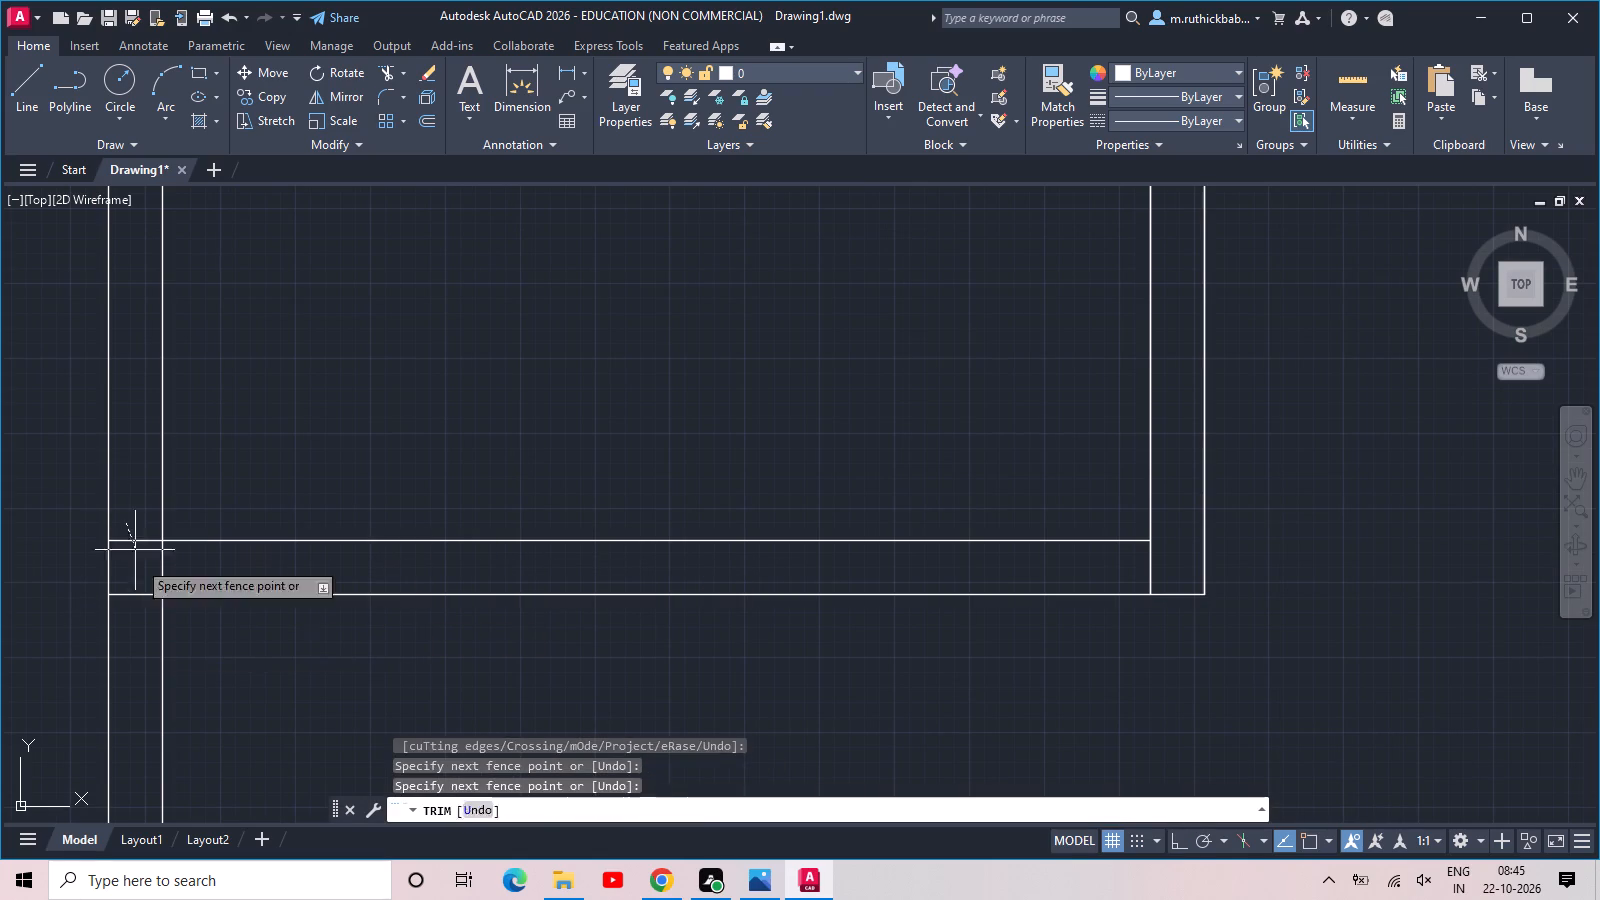
pyautogui.click(136, 683)
pyautogui.click(139, 567)
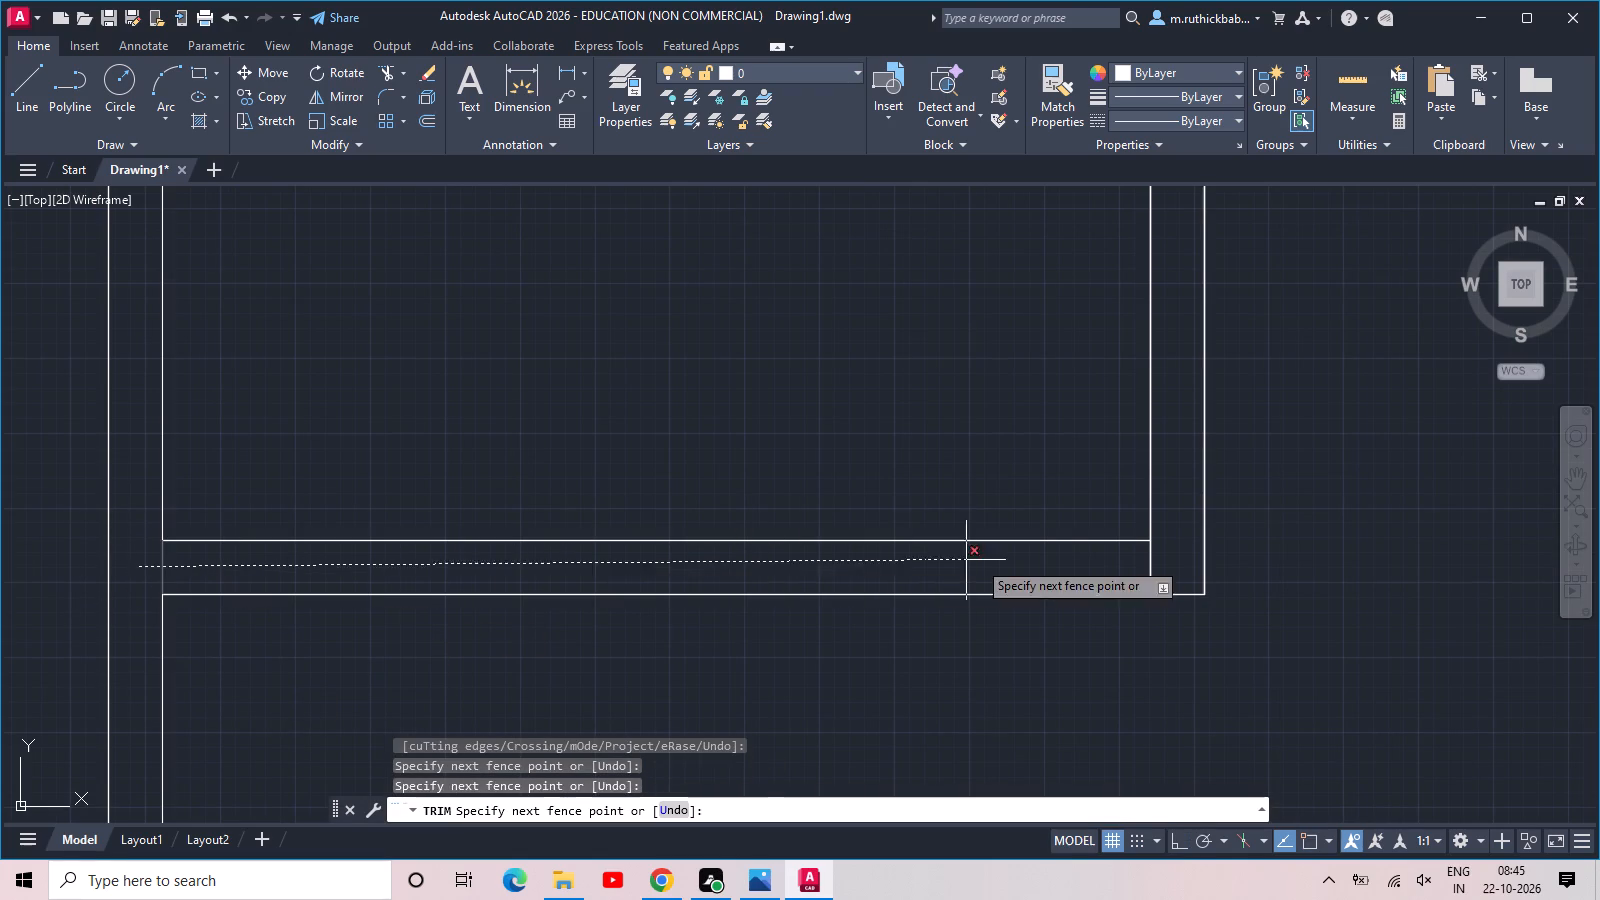
pyautogui.click(1079, 565)
pyautogui.press('Escape')
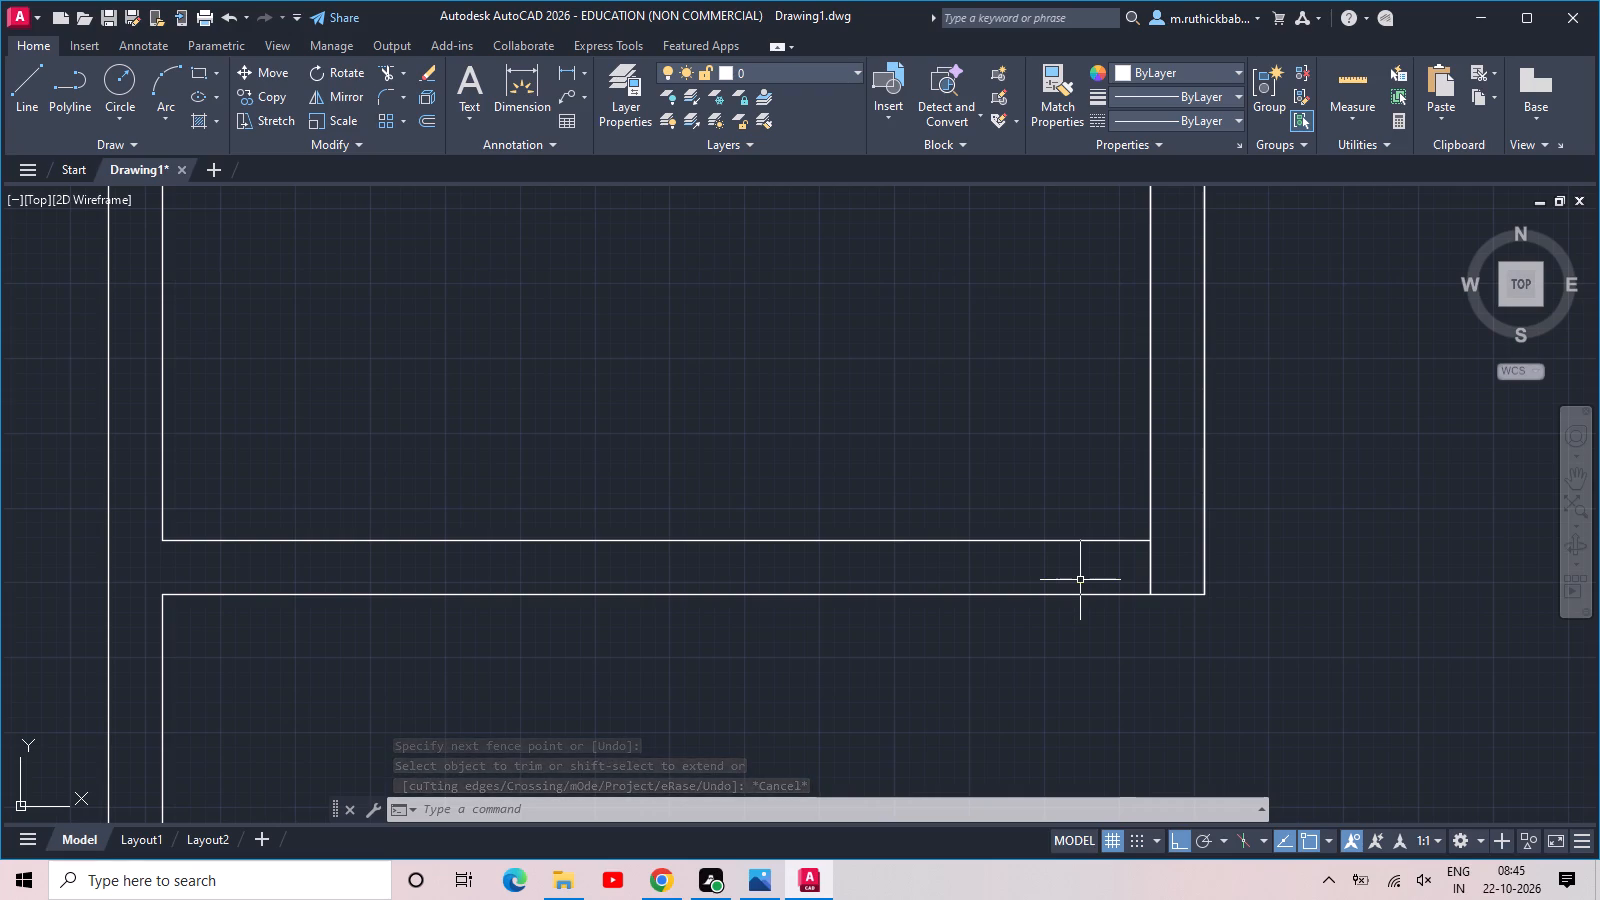
# Trim the inner right wall line's stub below the lowest cross wall's inner line at the bottom right corner.
pyautogui.click(1161, 558)
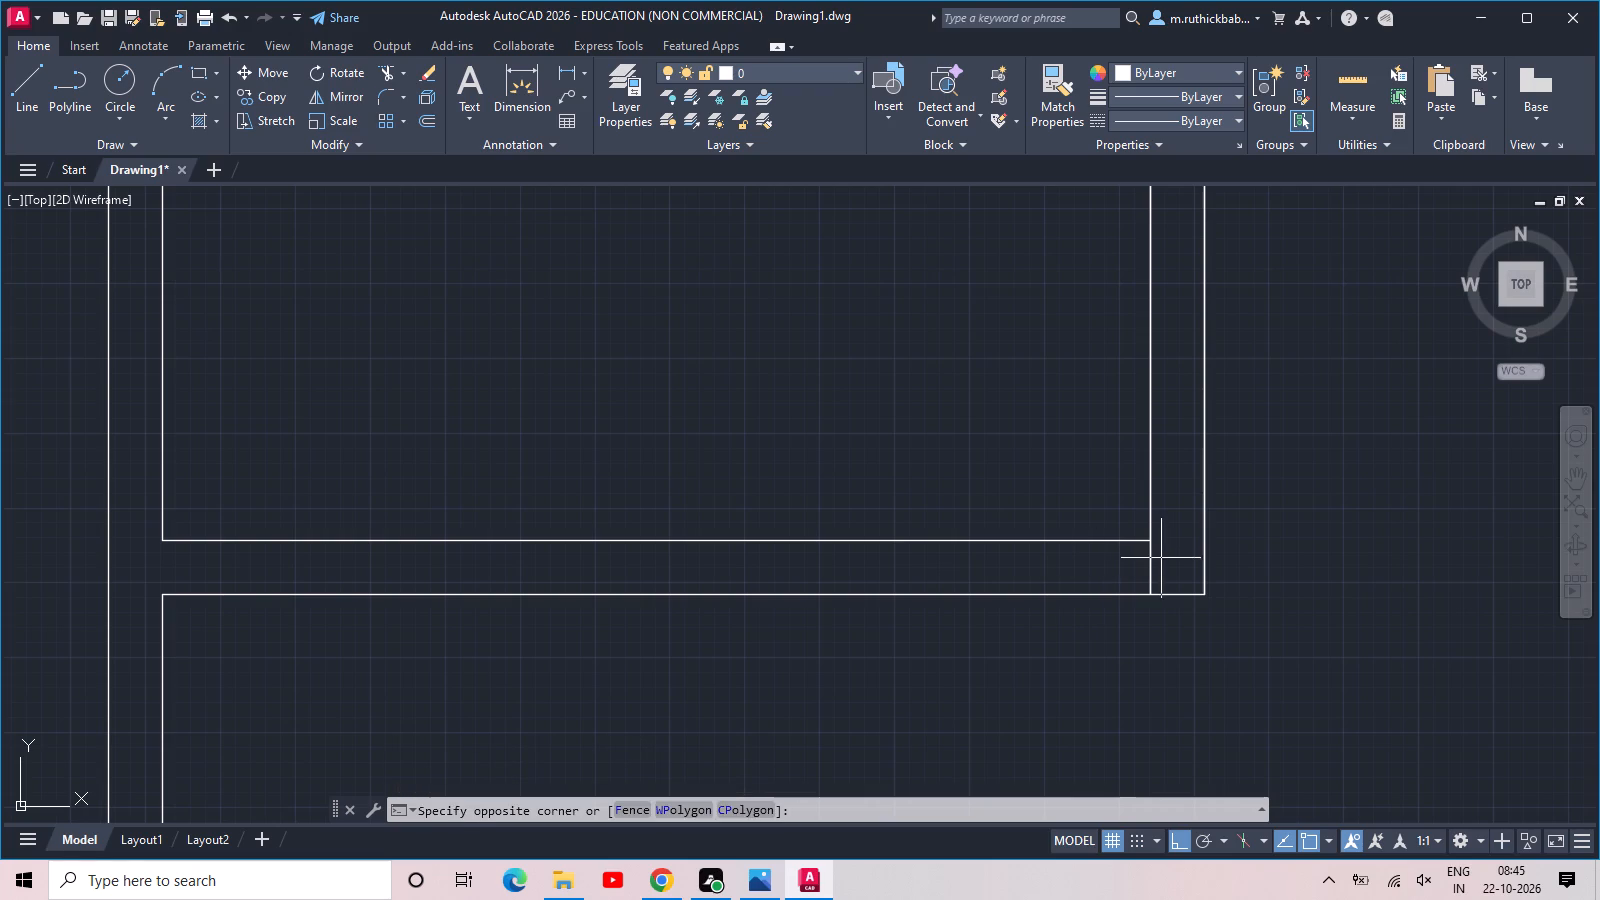
pyautogui.press('Escape')
pyautogui.write('tr')
pyautogui.press('space')
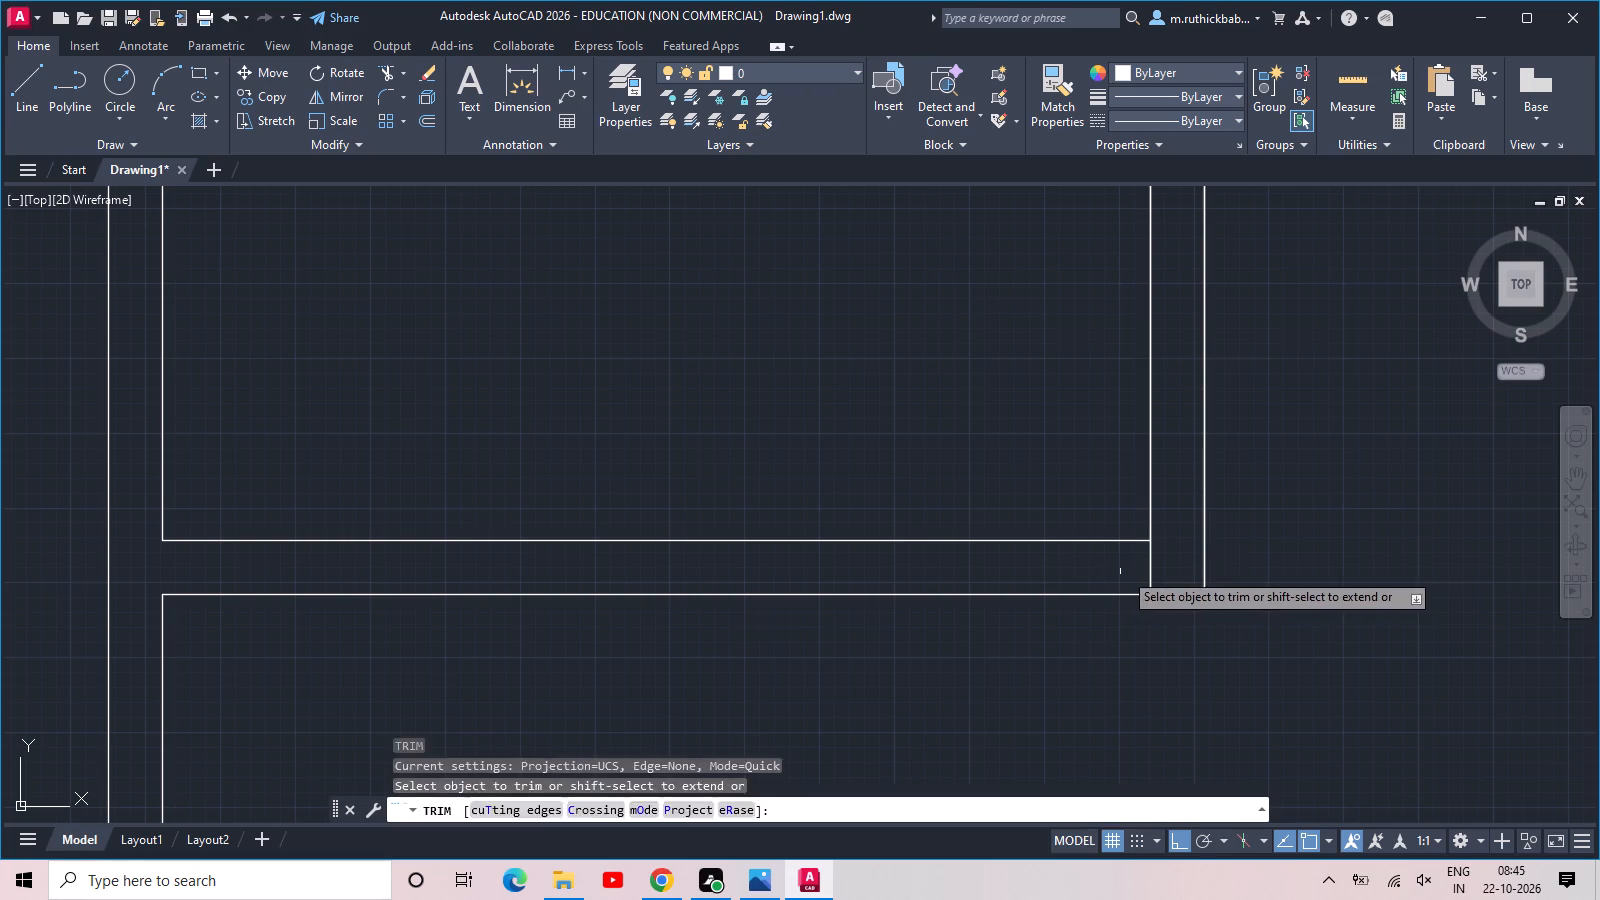
pyautogui.click(1127, 571)
pyautogui.click(1159, 562)
pyautogui.scroll(-2, 1183, 463)
pyautogui.scroll(1, 1179, 306)
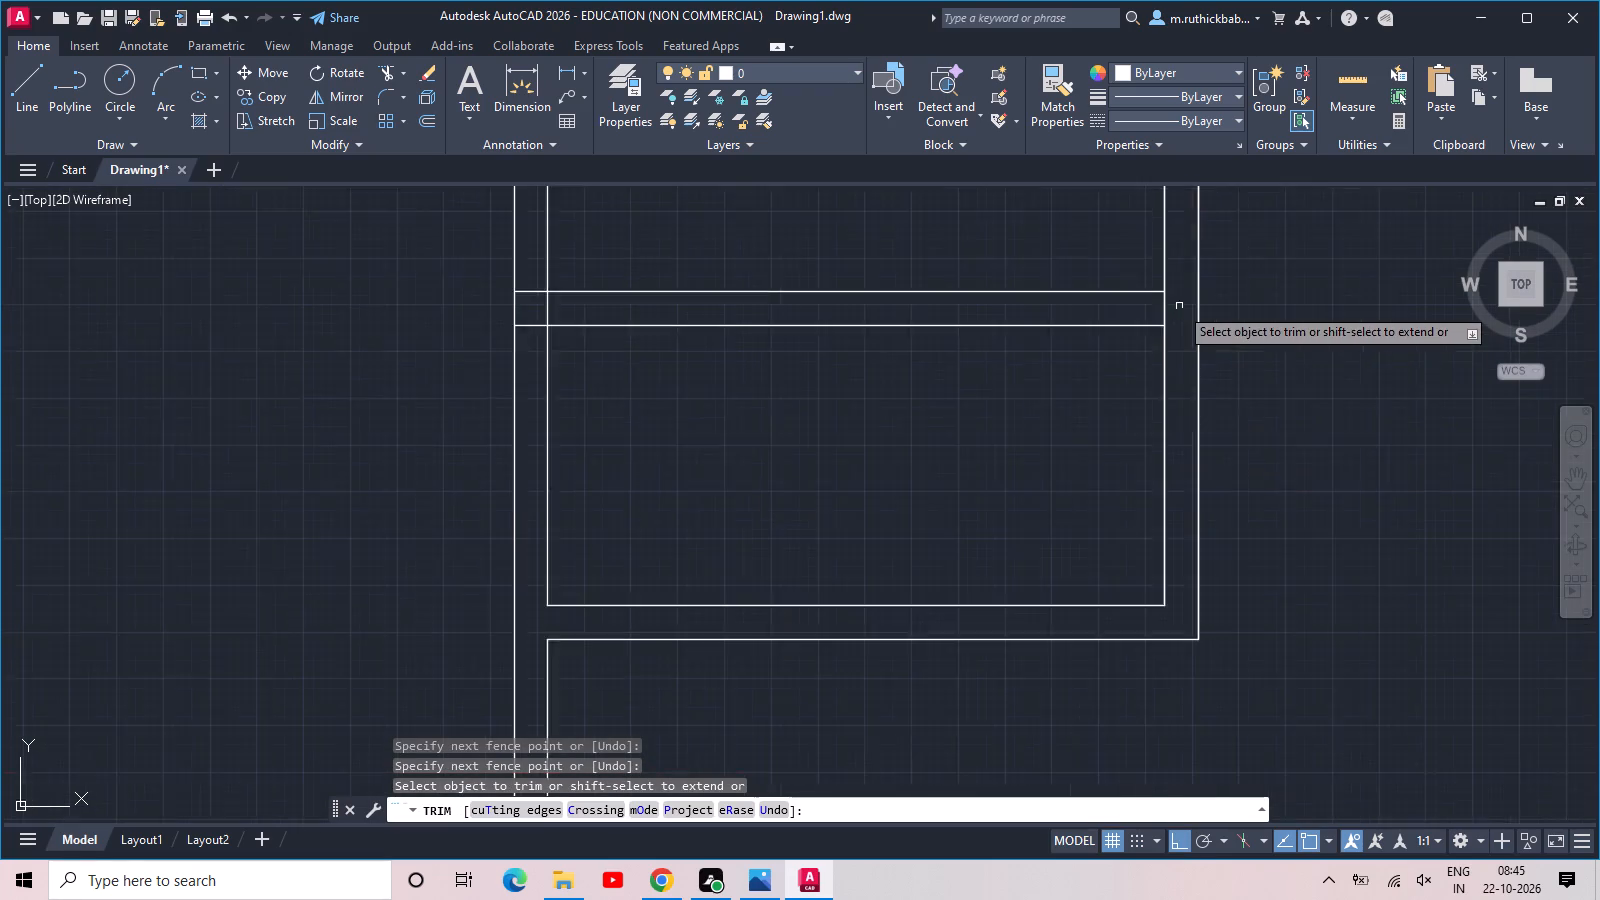
pyautogui.scroll(1, 1179, 306)
pyautogui.press('Escape')
pyautogui.press('Escape')
# Extend the lower line of the cross wall above this bay across the right wall to its outer line.
pyautogui.scroll(2, 1110, 301)
pyautogui.scroll(-1, 1109, 301)
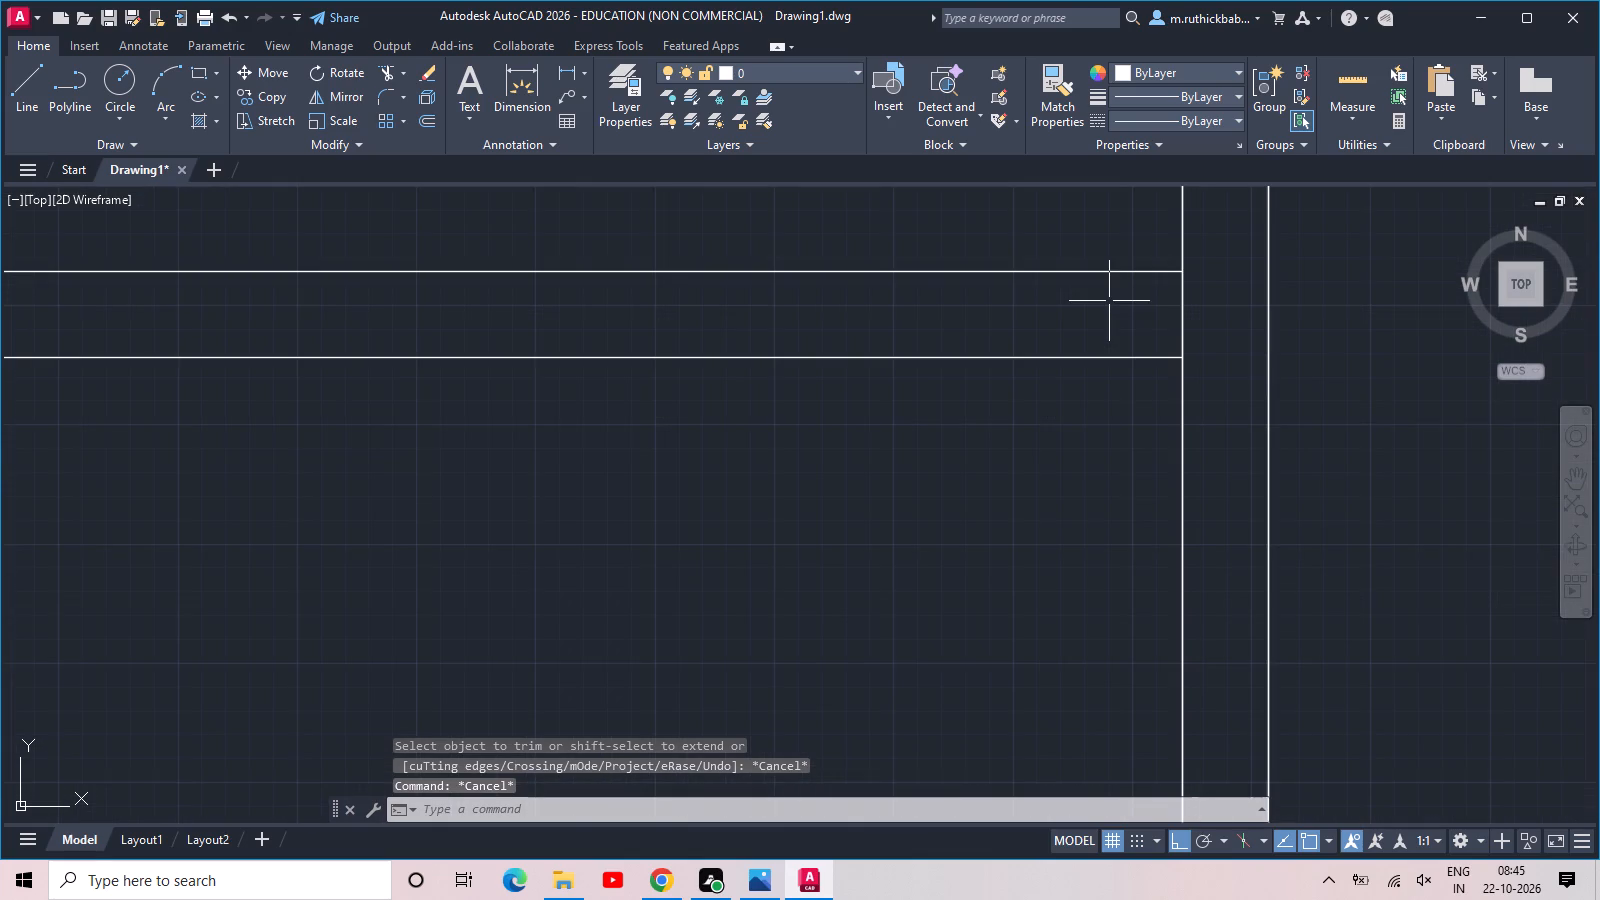
pyautogui.write('ex')
pyautogui.press('space')
pyautogui.click(1123, 333)
pyautogui.click(1157, 432)
pyautogui.press('Escape')
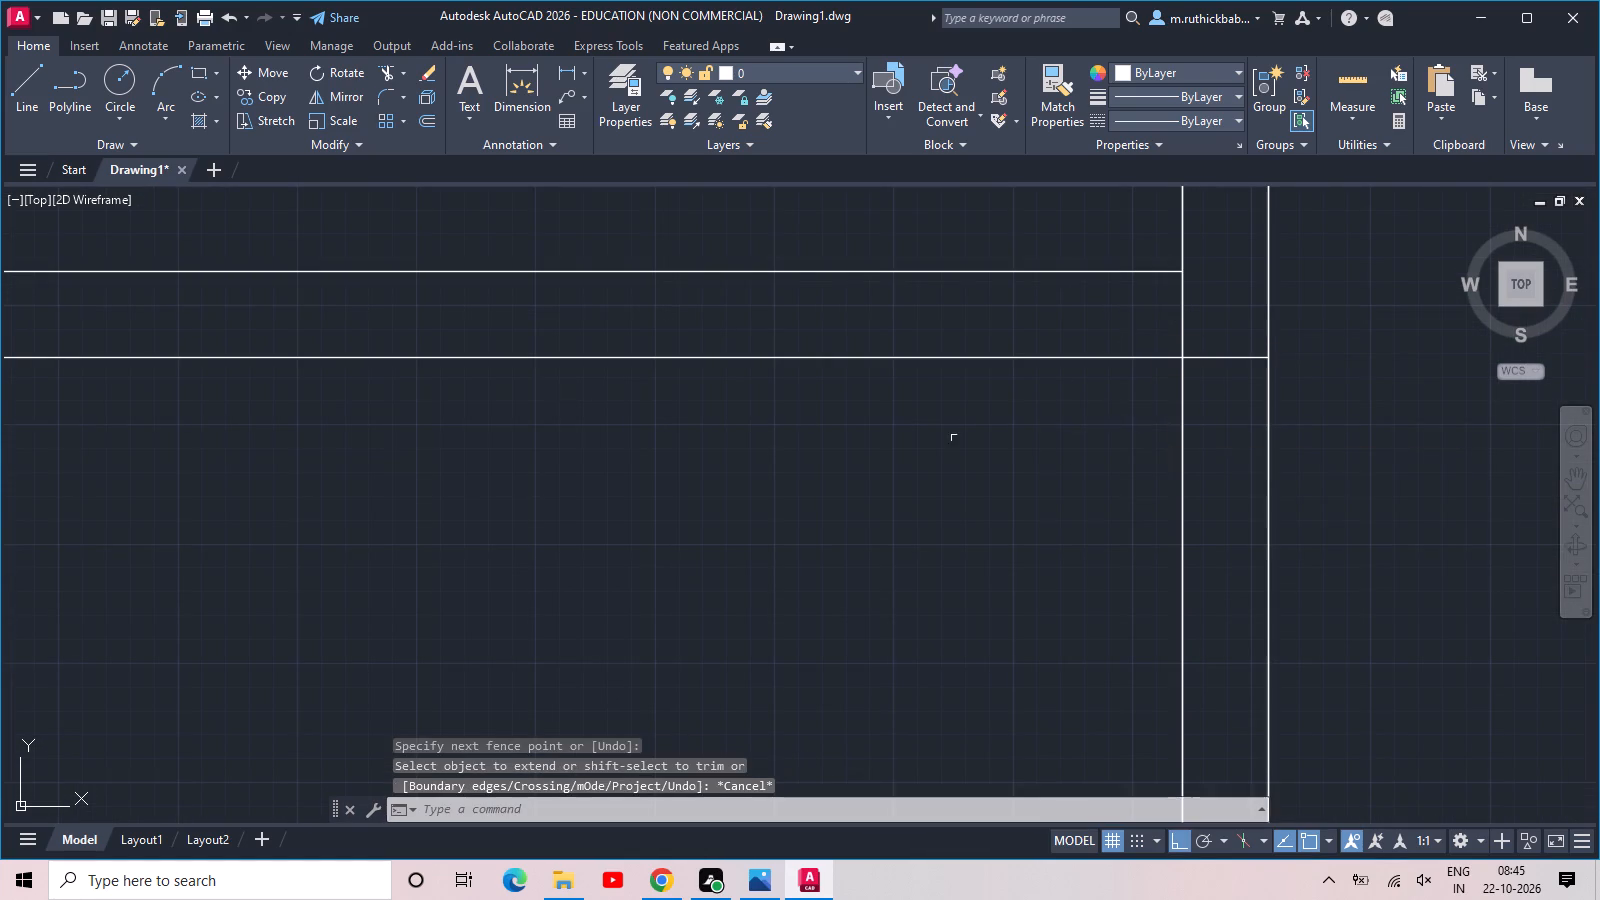
# Draw a diagonal line joining the inner and outer corners at the bay's bottom right wall corner.
pyautogui.scroll(-2, 743, 483)
pyautogui.moveTo(392, 678); pyautogui.dragTo(545, 491, button='middle')
pyautogui.scroll(1, 453, 560)
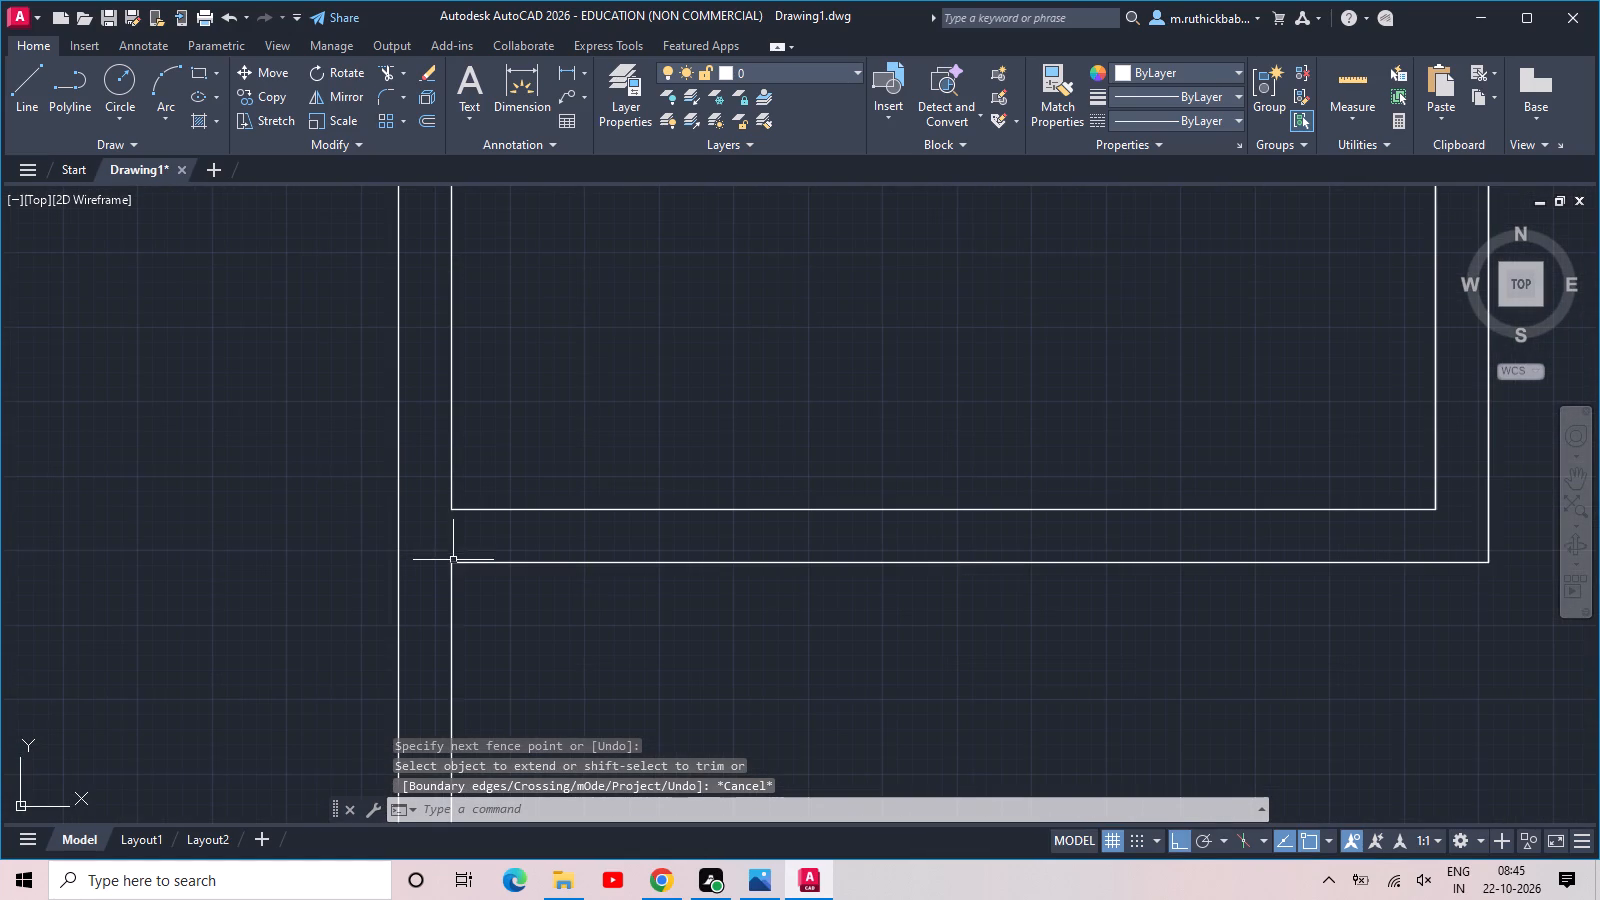
pyautogui.press('Escape')
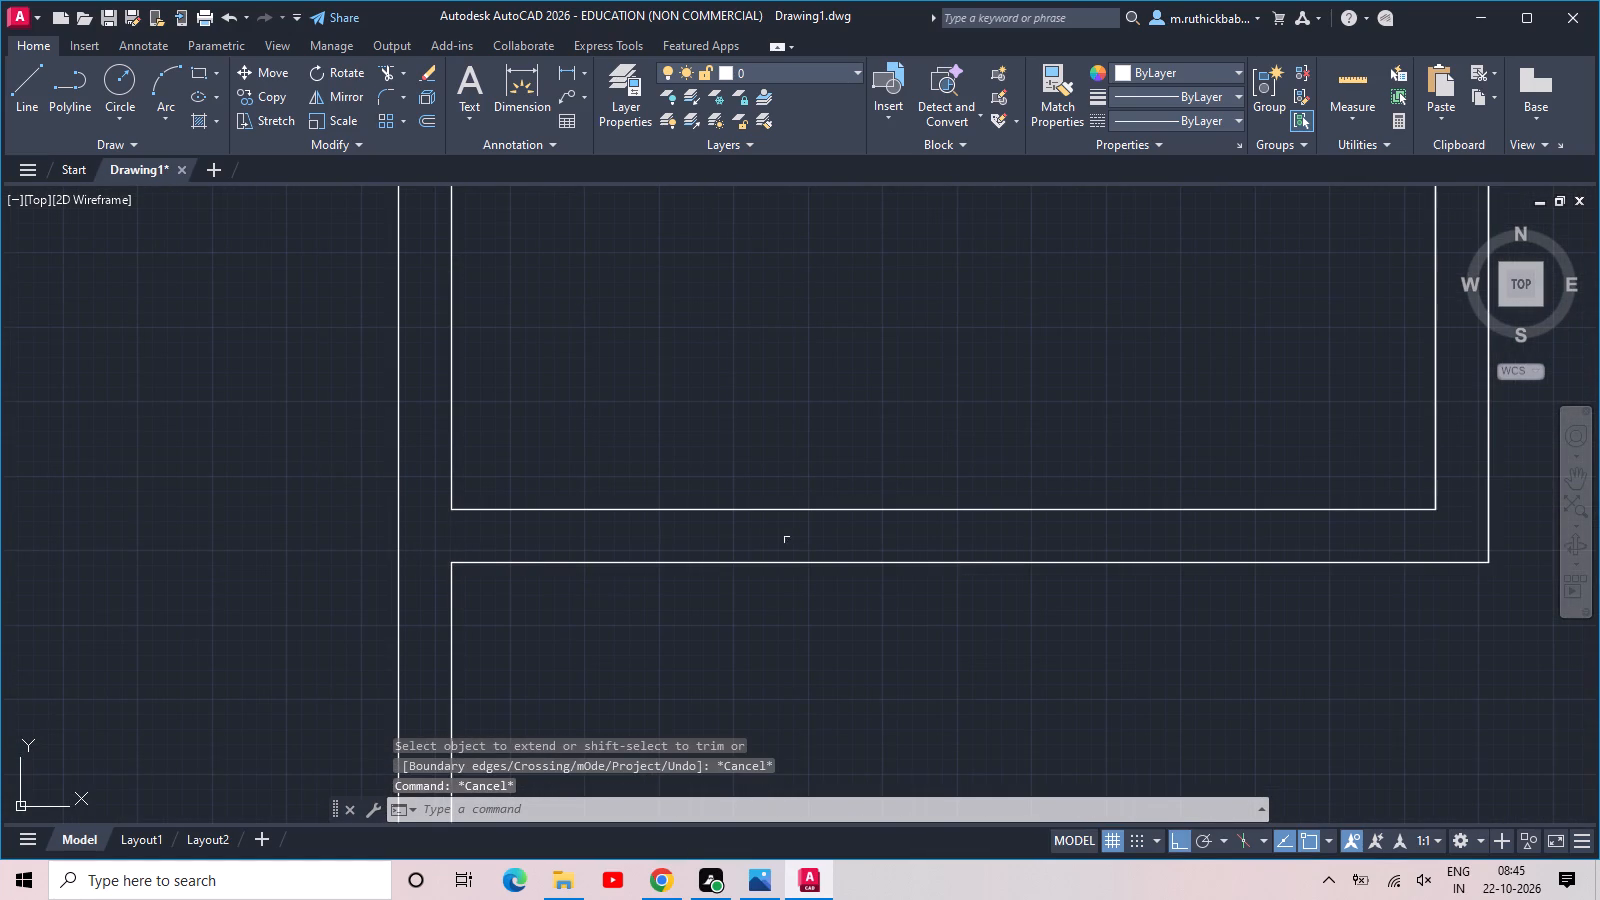
pyautogui.press('l')
pyautogui.press('space')
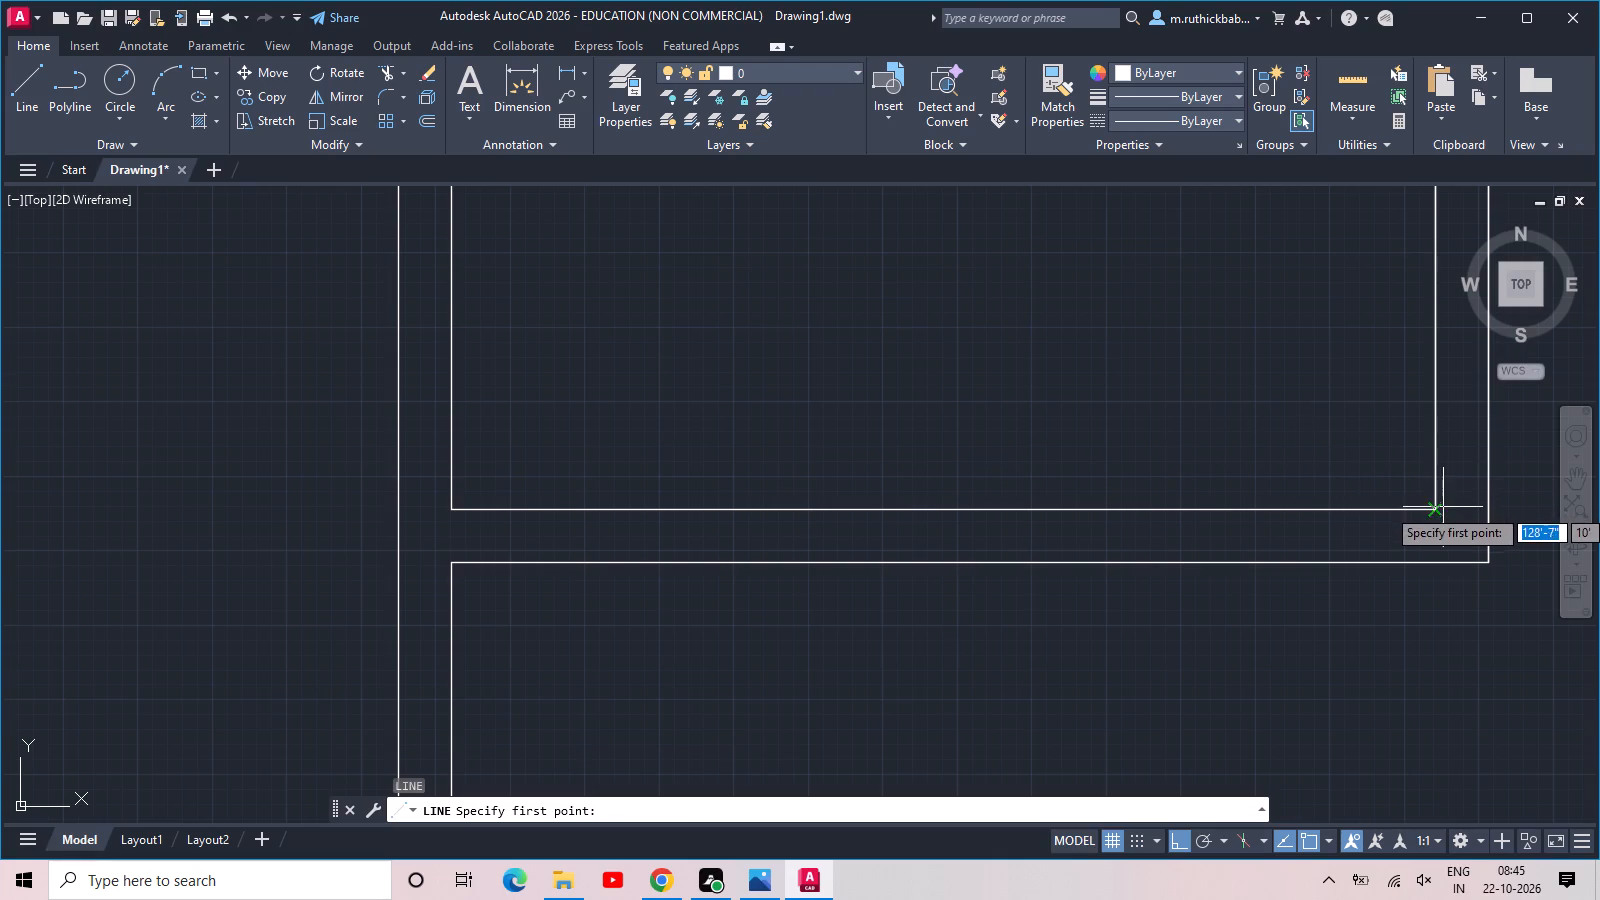
pyautogui.click(1431, 509)
pyautogui.click(1489, 561)
pyautogui.press('Escape')
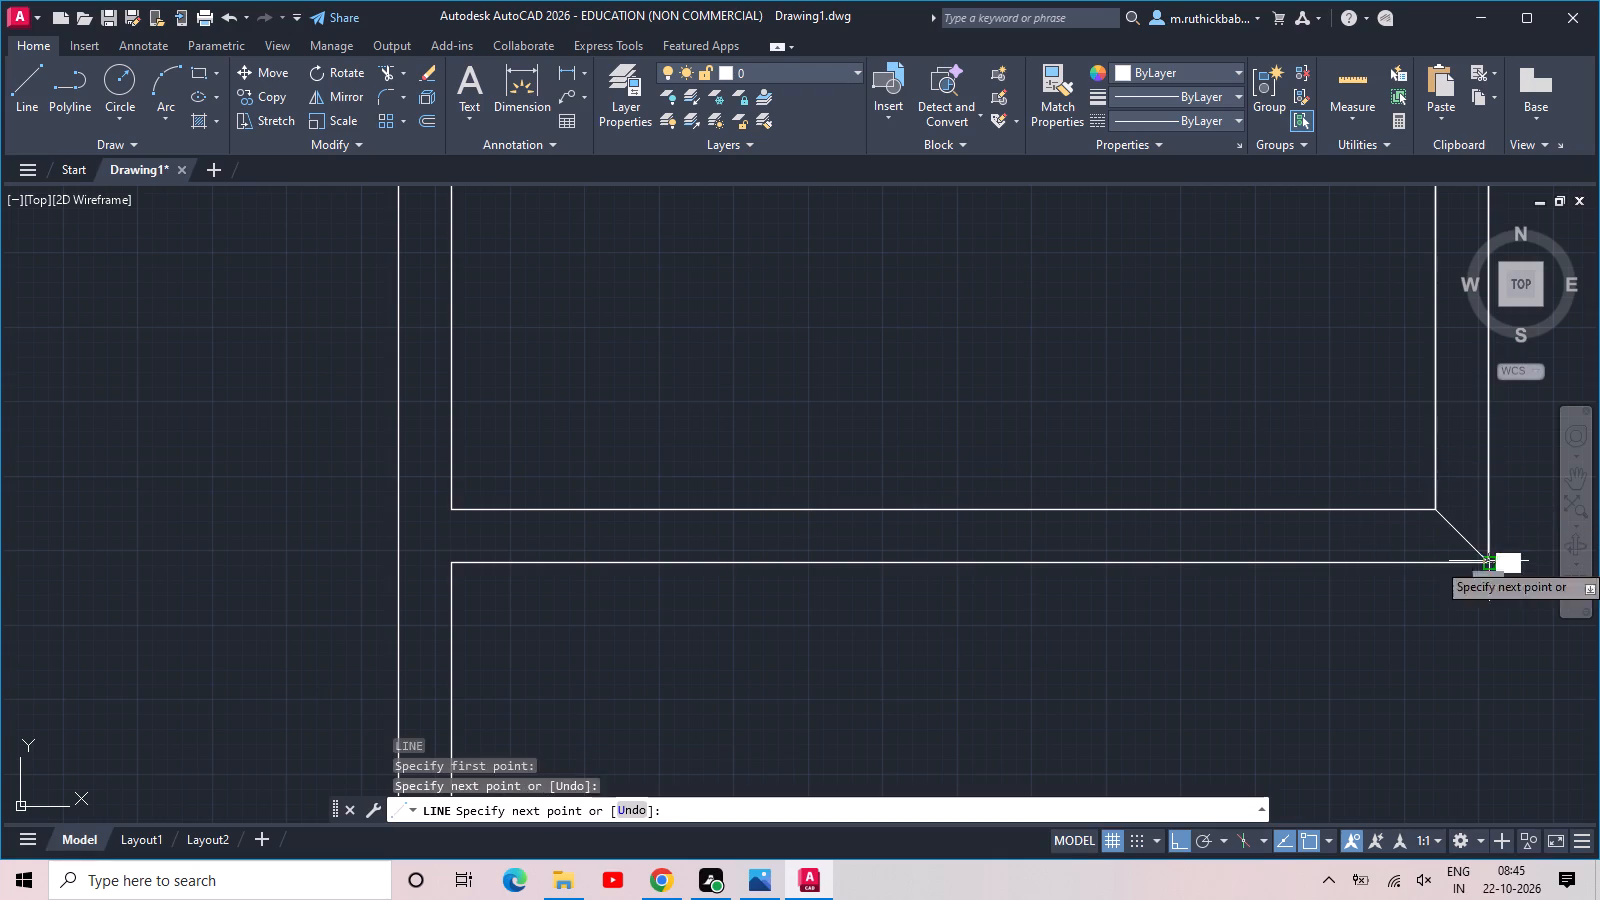
# Draw a horizontal centre line through the bay's bottom wall, from the diagonal's midpoint to just past the central wall's left line.
pyautogui.moveTo(1330, 545); pyautogui.dragTo(1047, 567, button='middle')
pyautogui.press('l')
pyautogui.press('space')
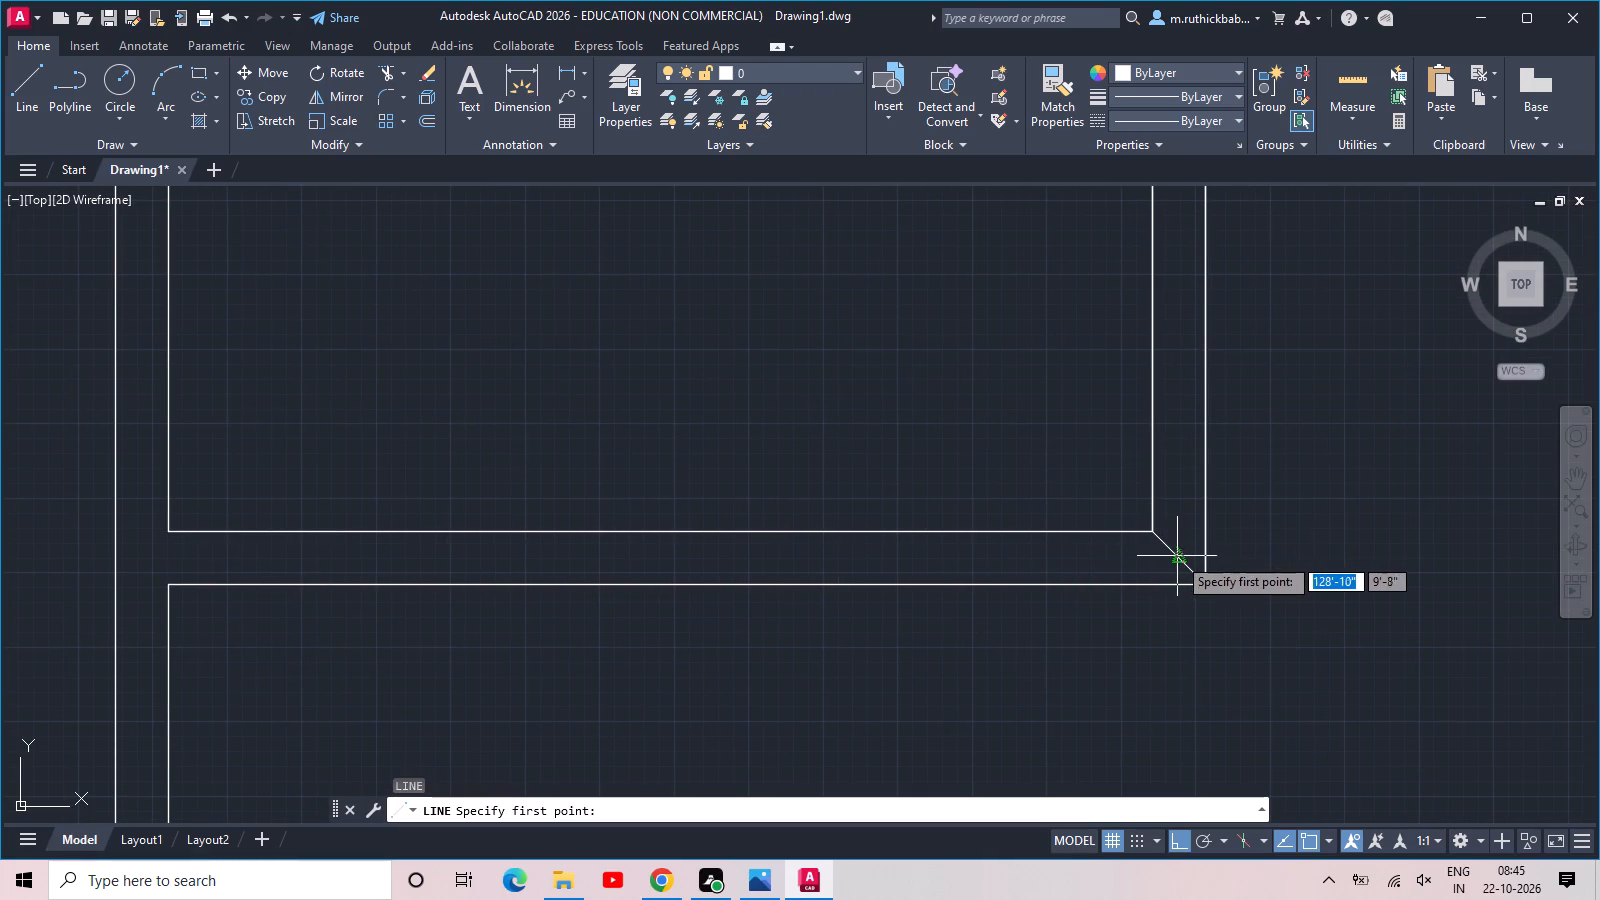
pyautogui.moveTo(1177, 556); pyautogui.dragTo(1168, 556)
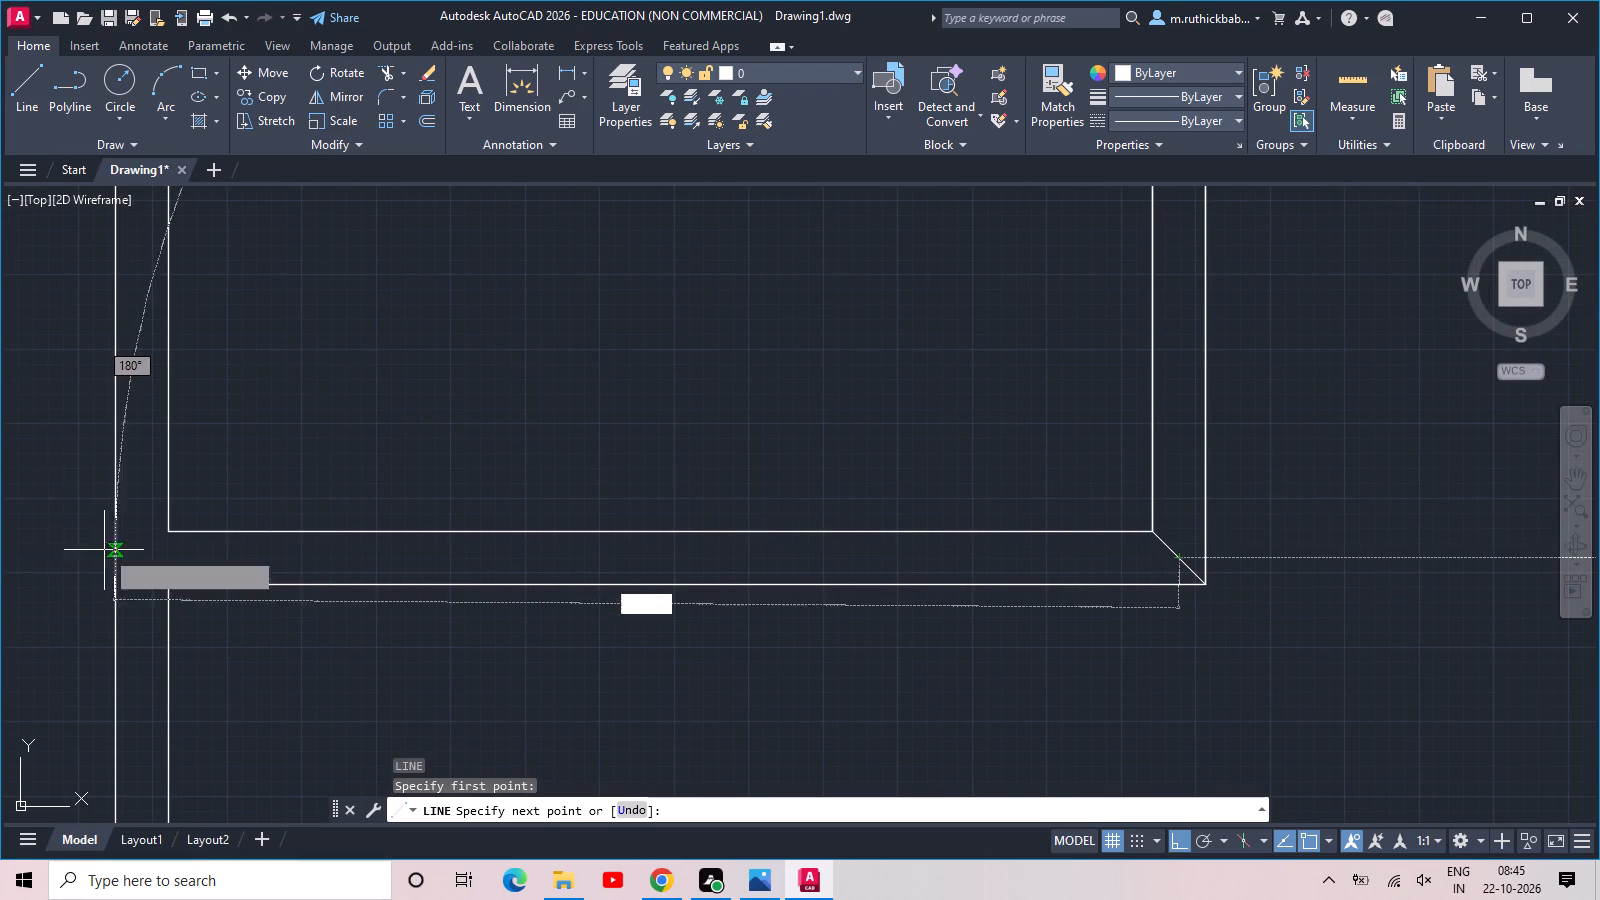
pyautogui.click(76, 555)
pyautogui.press('Escape')
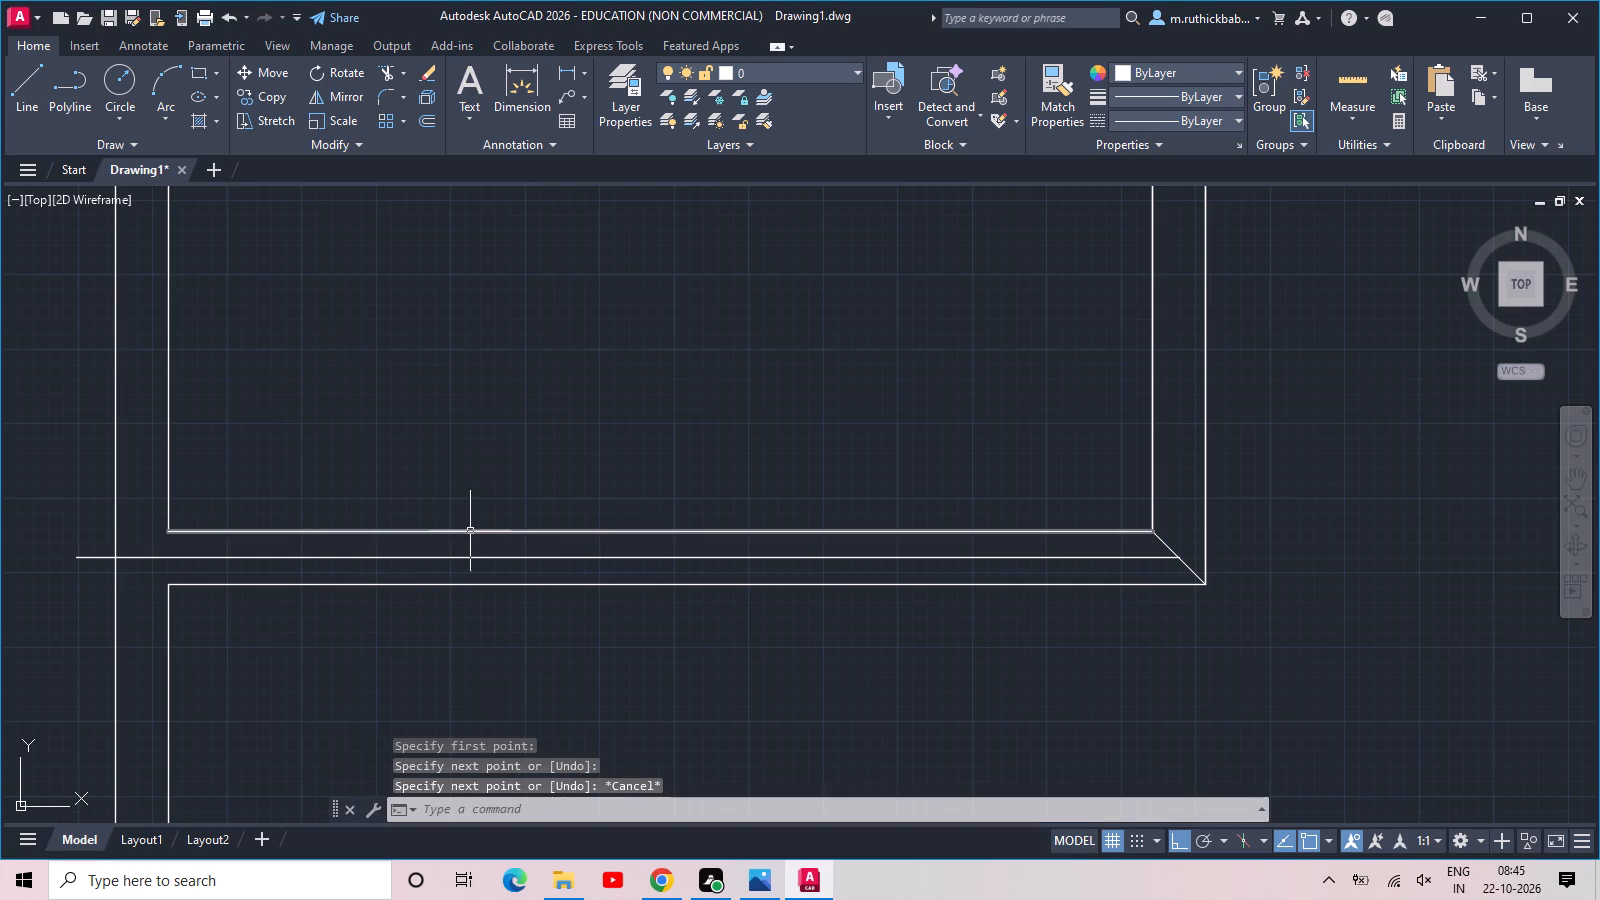
# Draw a vertical centre line up the bay's right wall from the diagonal's midpoint to the extended cross wall line.
pyautogui.press('space')
pyautogui.moveTo(1240, 558); pyautogui.dragTo(970, 669, button='middle')
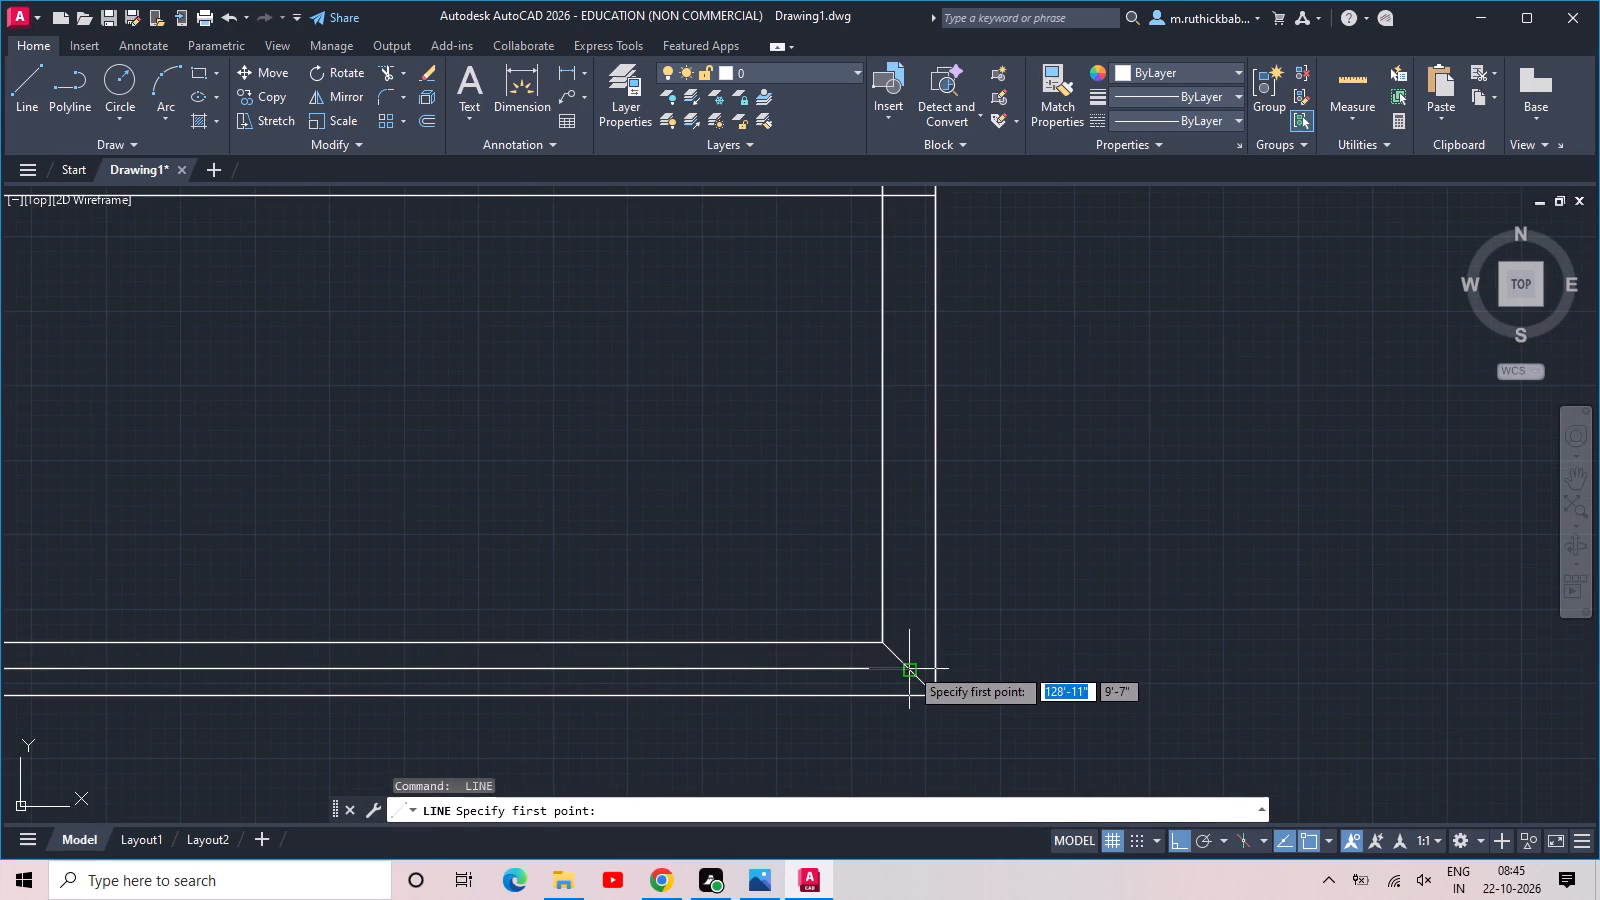
pyautogui.click(909, 665)
pyautogui.moveTo(910, 195); pyautogui.dragTo(912, 323, button='middle')
pyautogui.click(912, 326)
pyautogui.press('Escape')
# Trim the overhanging end of the bay's bottom wall centre line back to the central wall's left line.
pyautogui.scroll(-2, 912, 326)
pyautogui.moveTo(671, 442); pyautogui.dragTo(740, 356, button='middle')
pyautogui.scroll(2, 634, 376)
pyautogui.press('t')
pyautogui.press('r')
pyautogui.press('space')
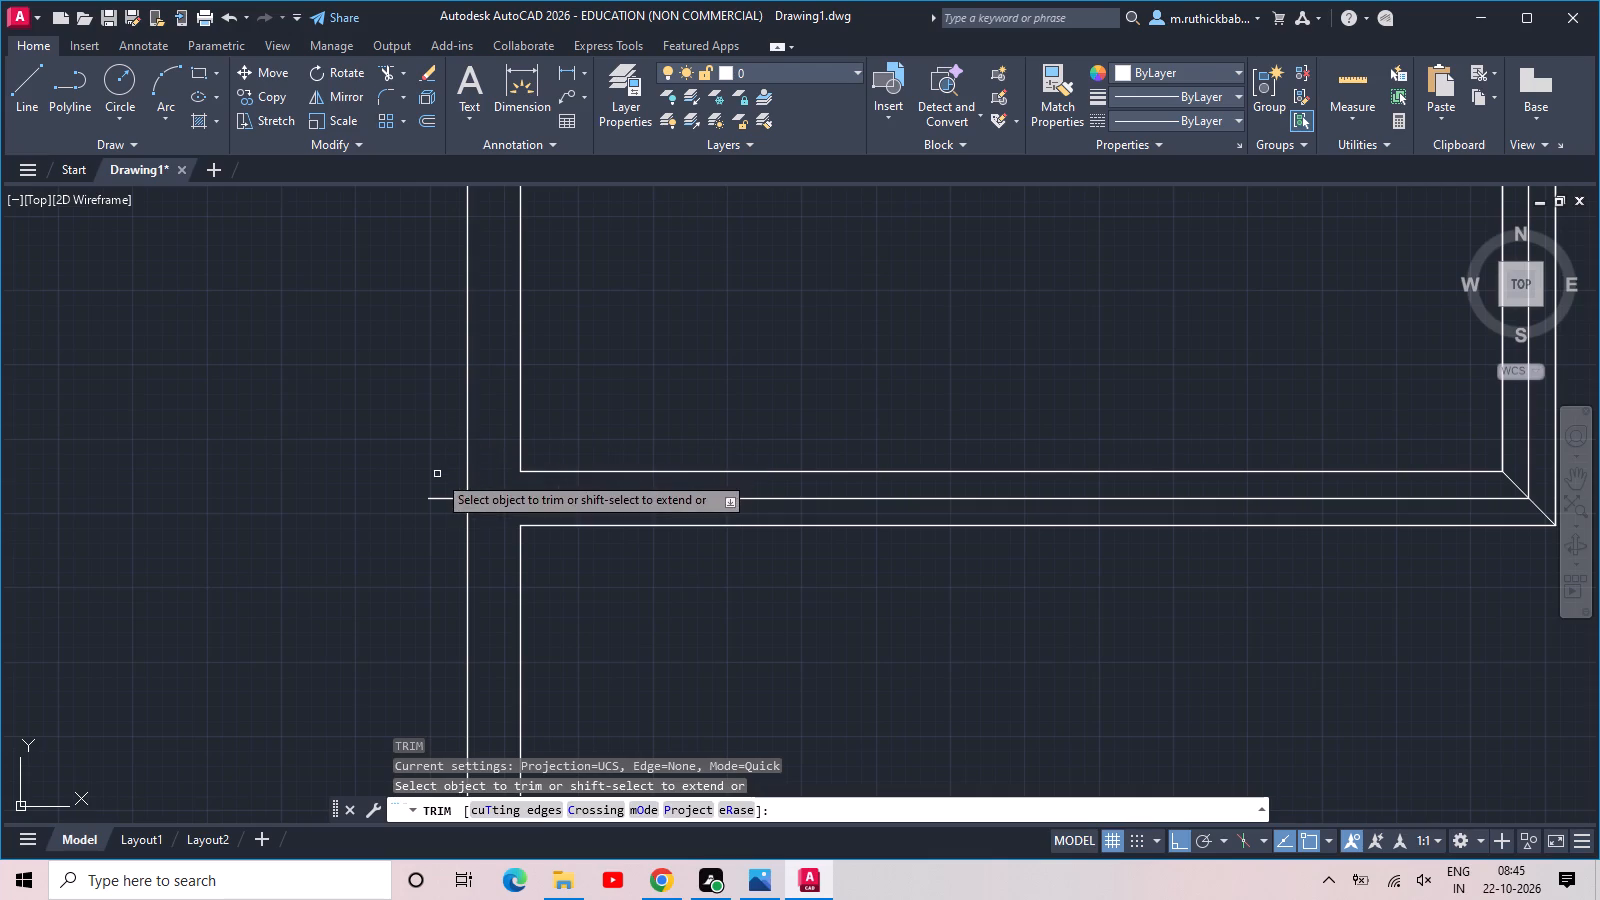
pyautogui.click(450, 485)
pyautogui.click(444, 524)
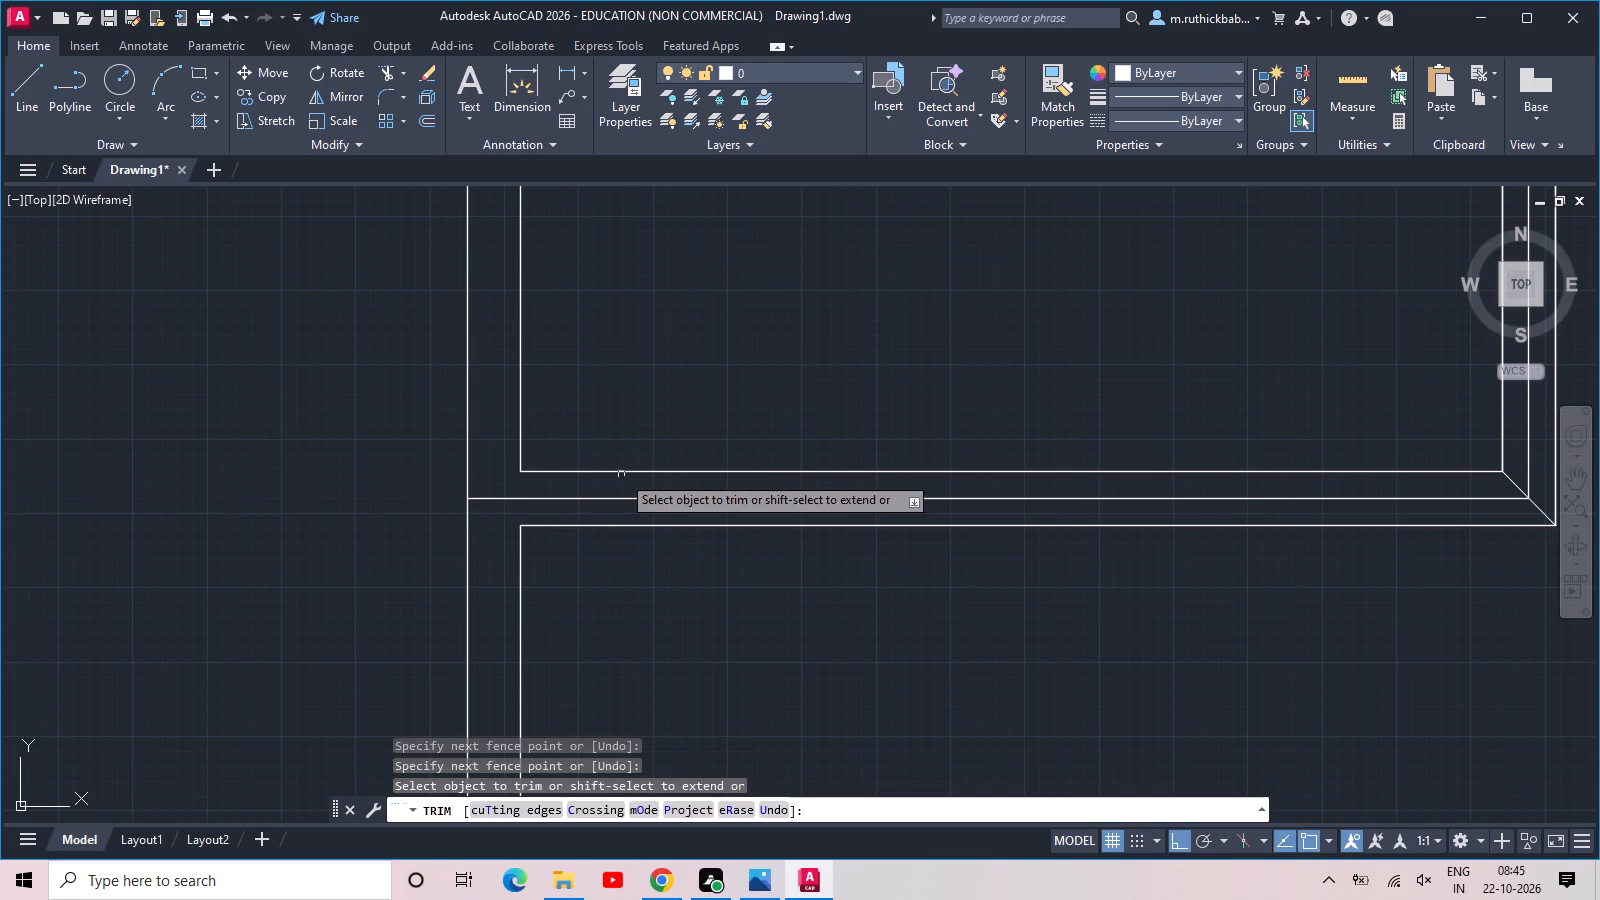
# Delete the diagonal construction line at the bay's bottom right wall corner.
pyautogui.moveTo(890, 419); pyautogui.dragTo(667, 417, button='middle')
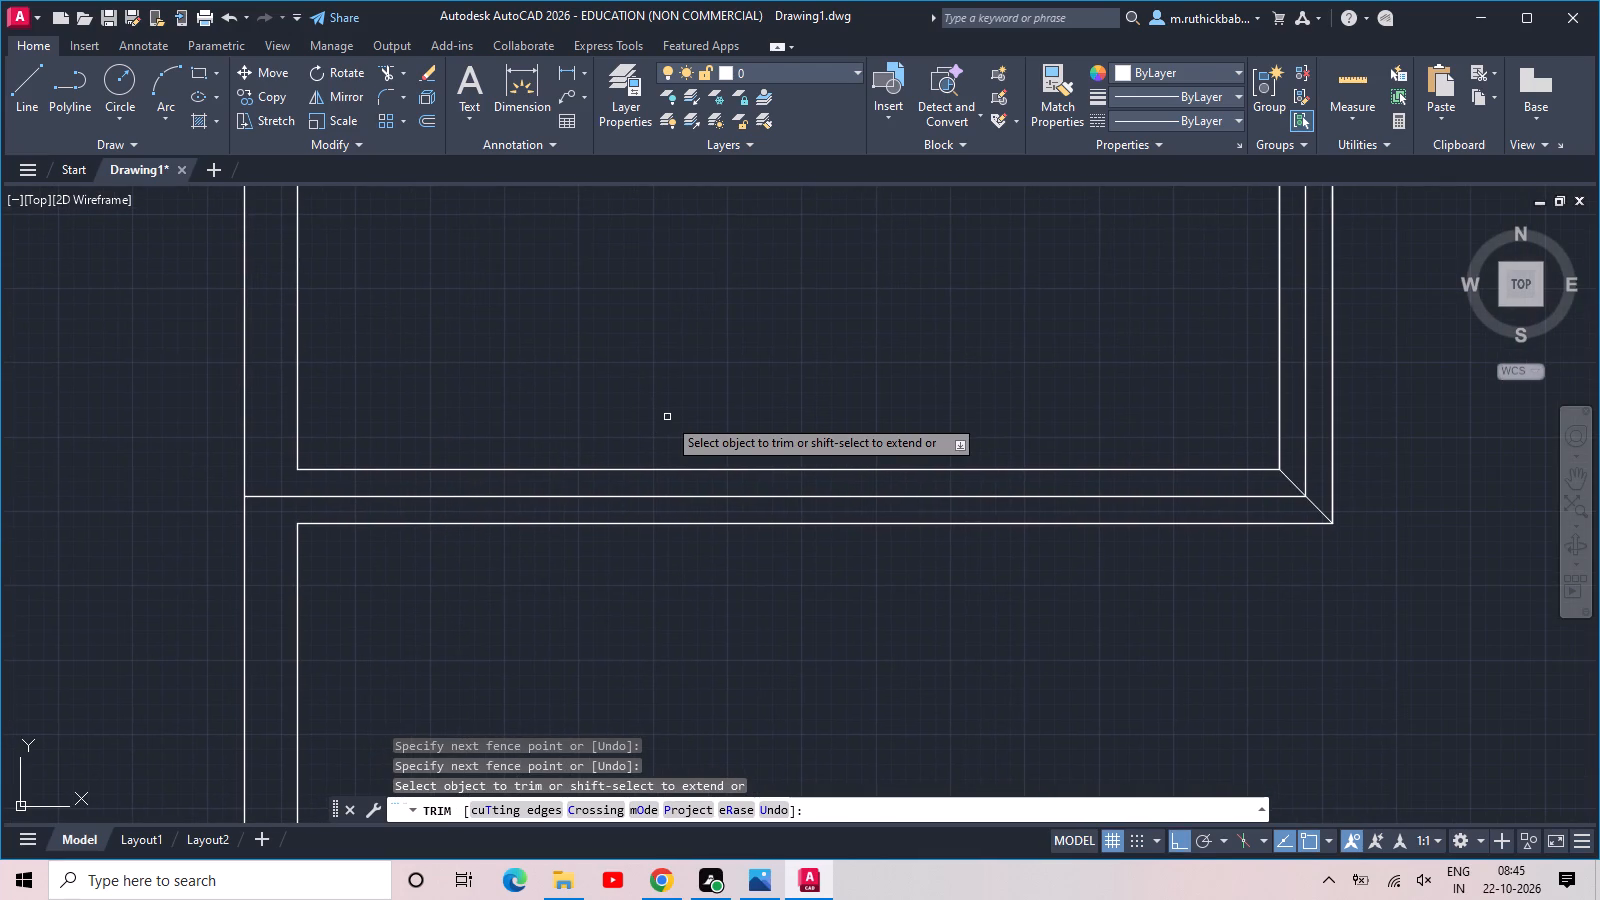
pyautogui.press('Escape')
pyautogui.click(1310, 494)
pyautogui.click(1302, 516)
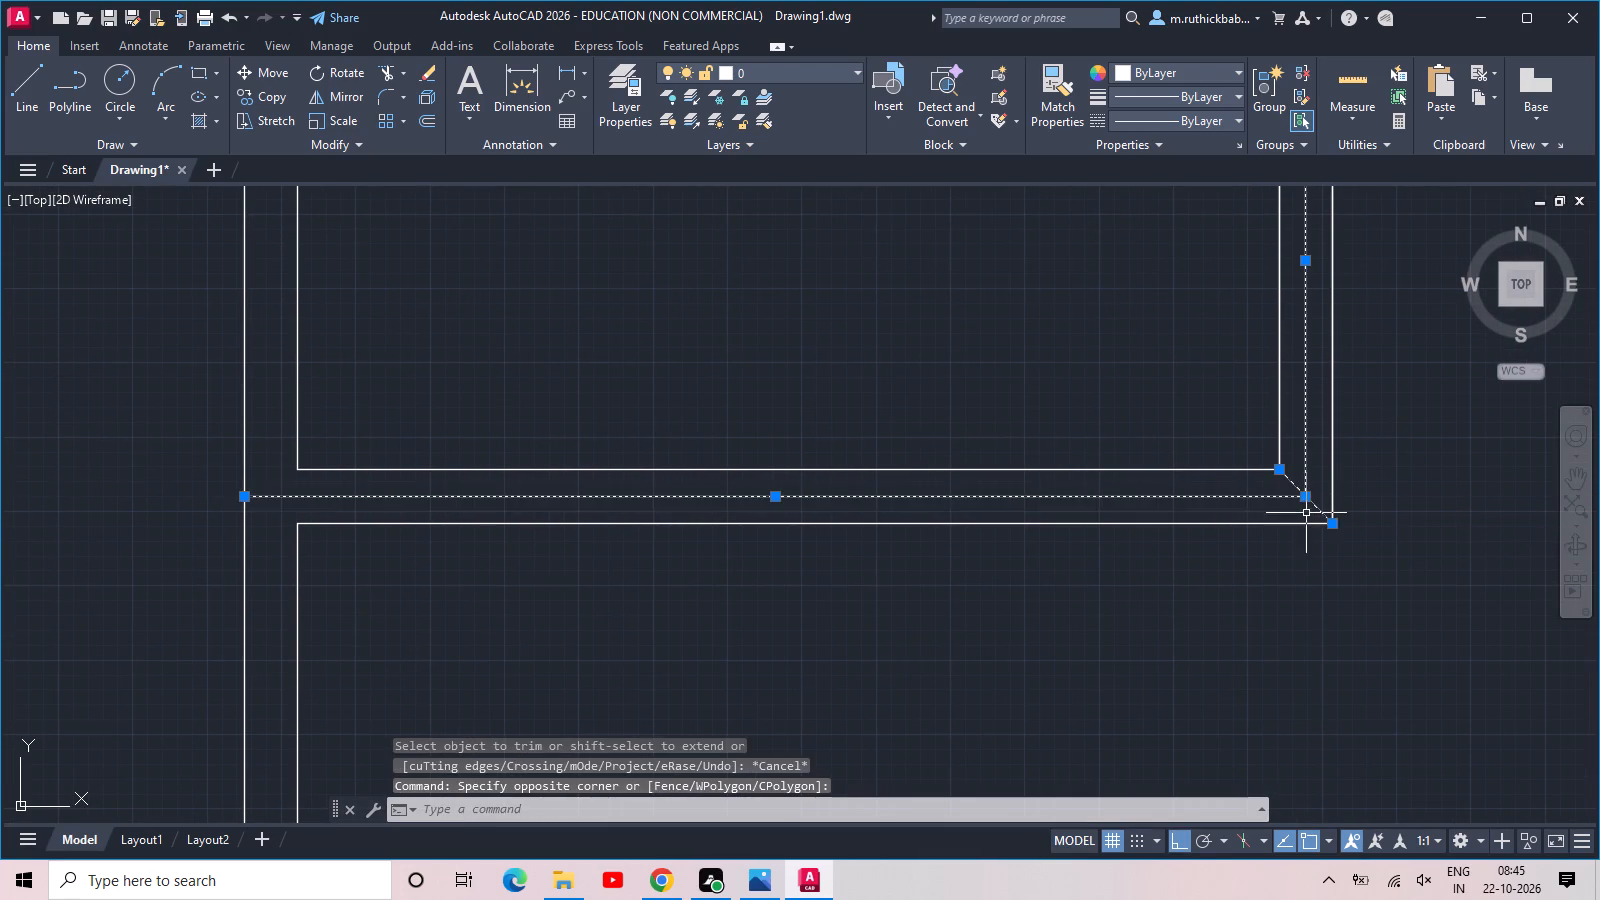
pyautogui.press('Escape')
pyautogui.click(1320, 502)
pyautogui.click(1307, 512)
pyautogui.press('Delete')
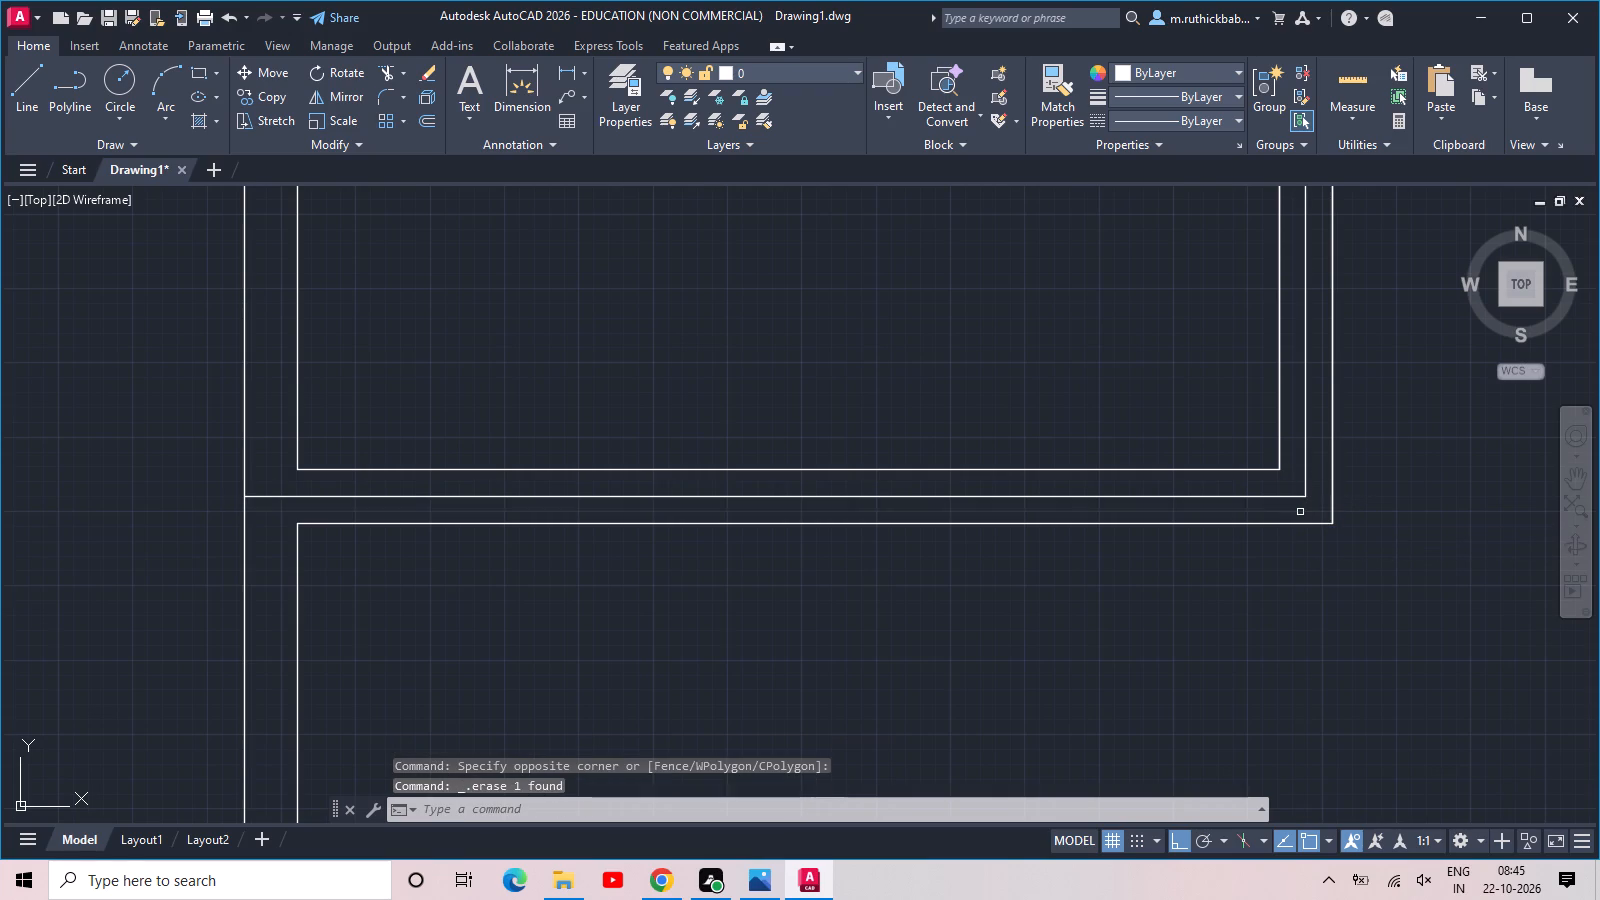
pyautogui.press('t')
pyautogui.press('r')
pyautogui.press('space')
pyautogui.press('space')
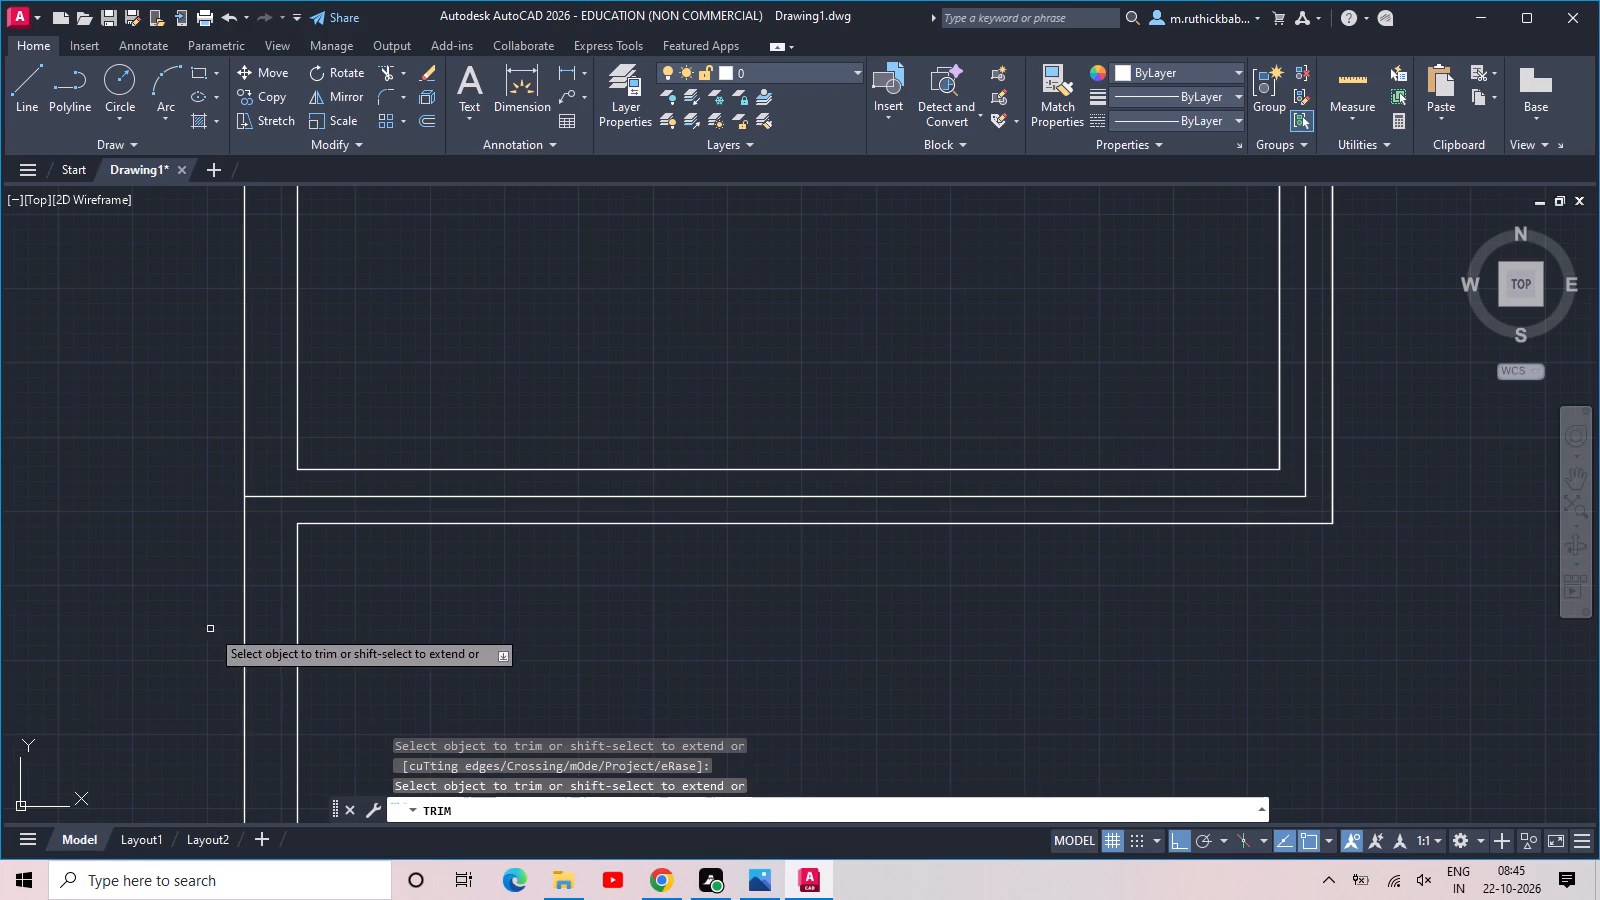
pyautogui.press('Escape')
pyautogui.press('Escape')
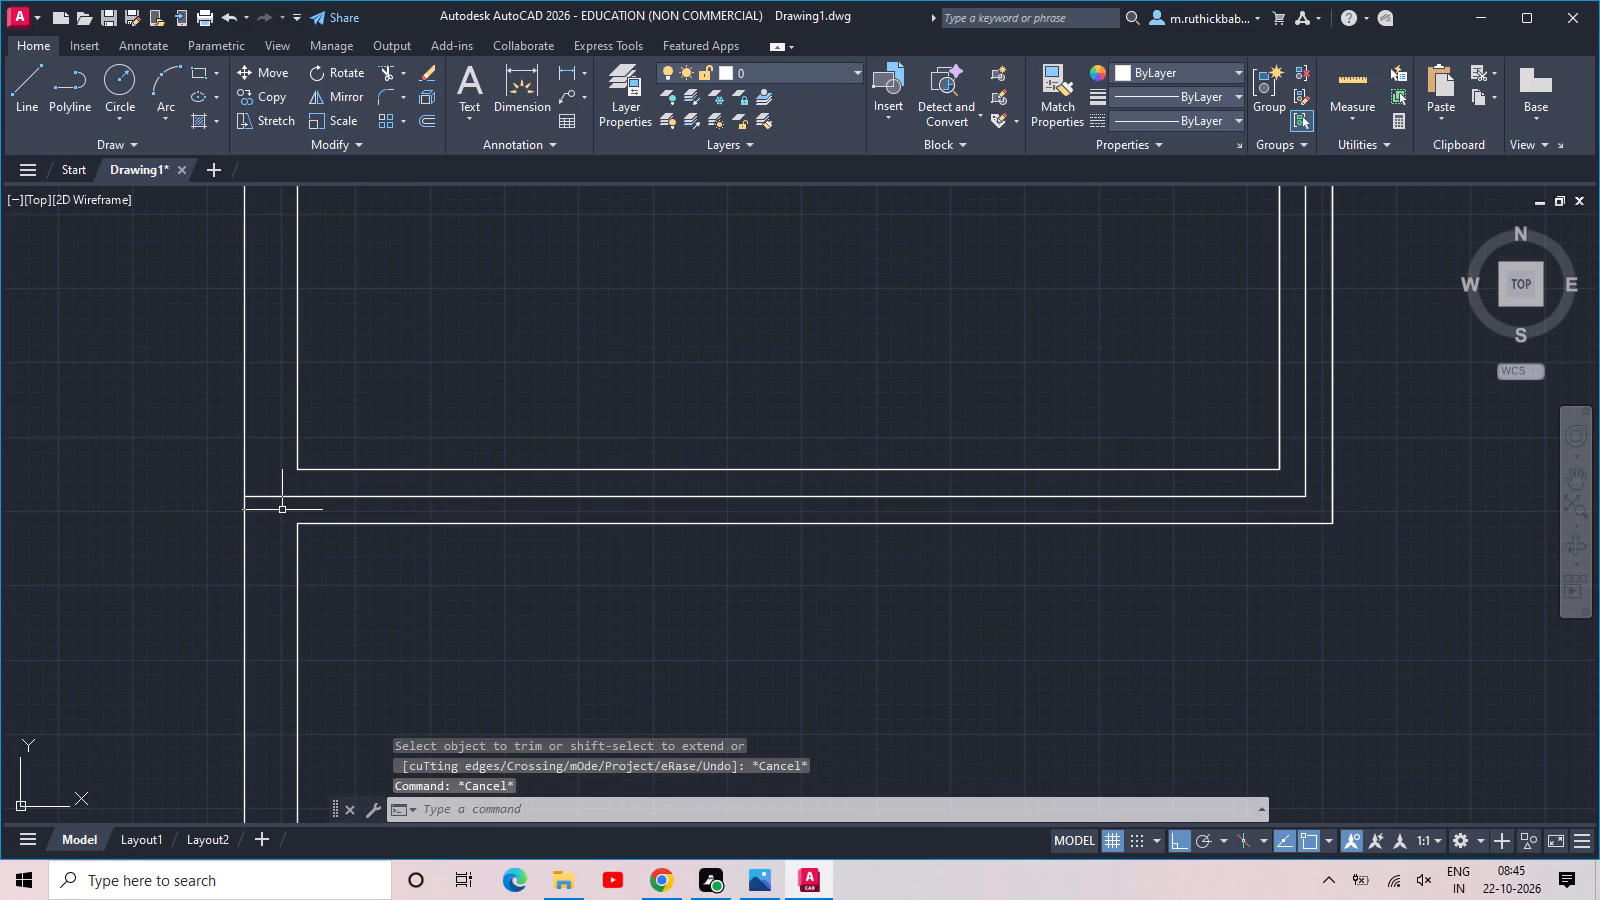
# Extend the central wall's right line down across the gap where the bay's bottom wall meets it.
pyautogui.write('ex')
pyautogui.press('space')
pyautogui.press('space')
pyautogui.moveTo(273, 441); pyautogui.dragTo(304, 448)
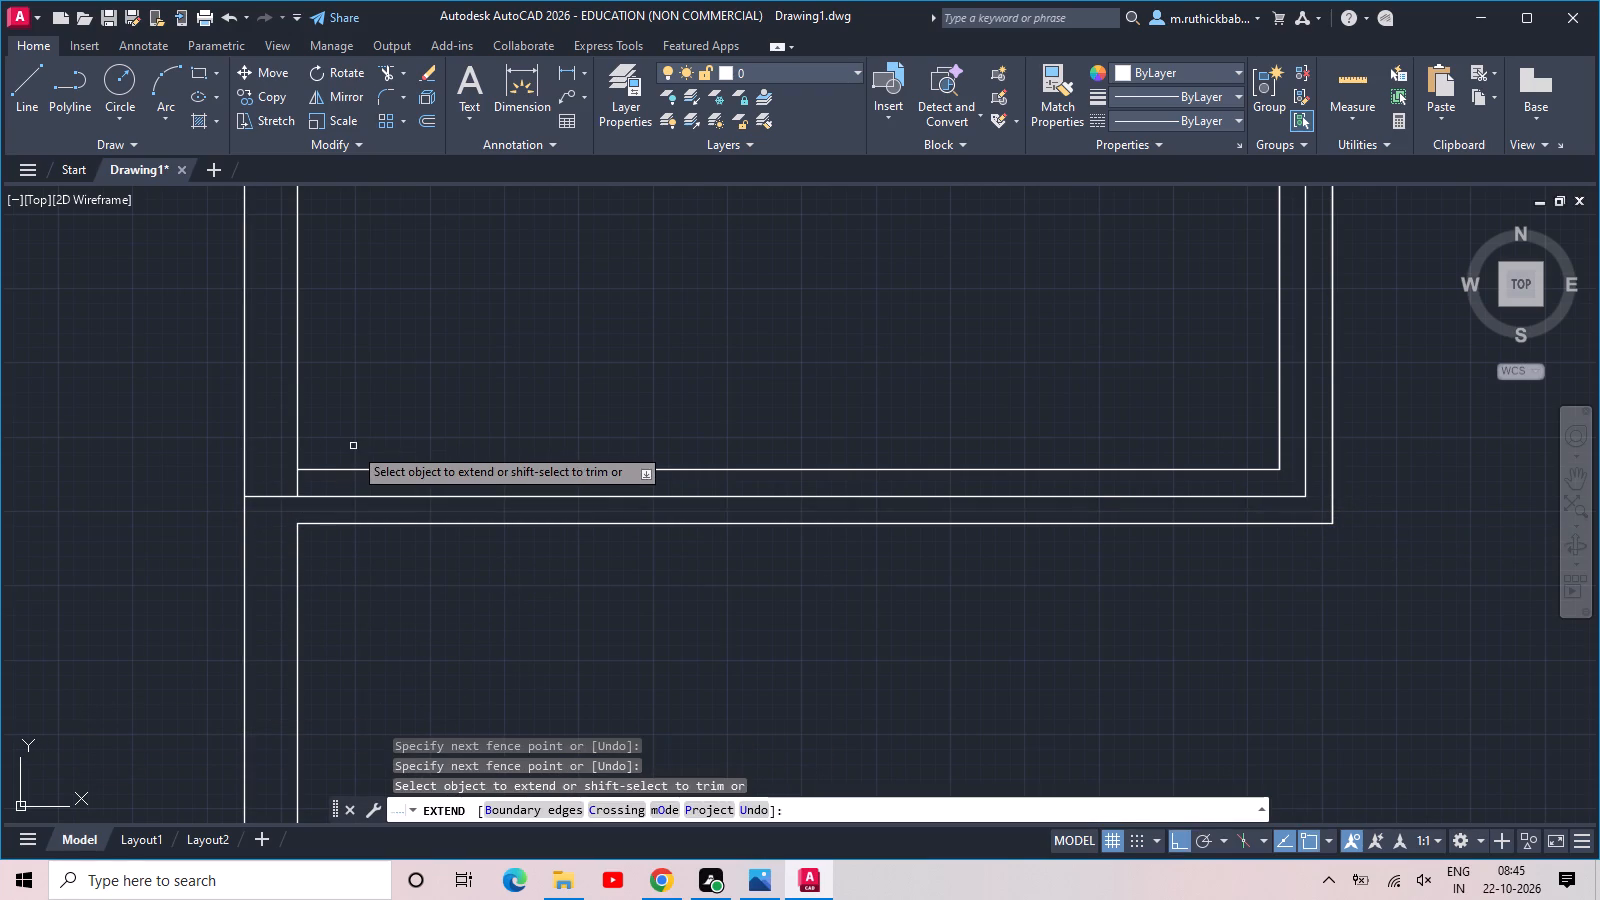
pyautogui.click(353, 446)
pyautogui.moveTo(271, 439); pyautogui.dragTo(290, 438)
pyautogui.press('Escape')
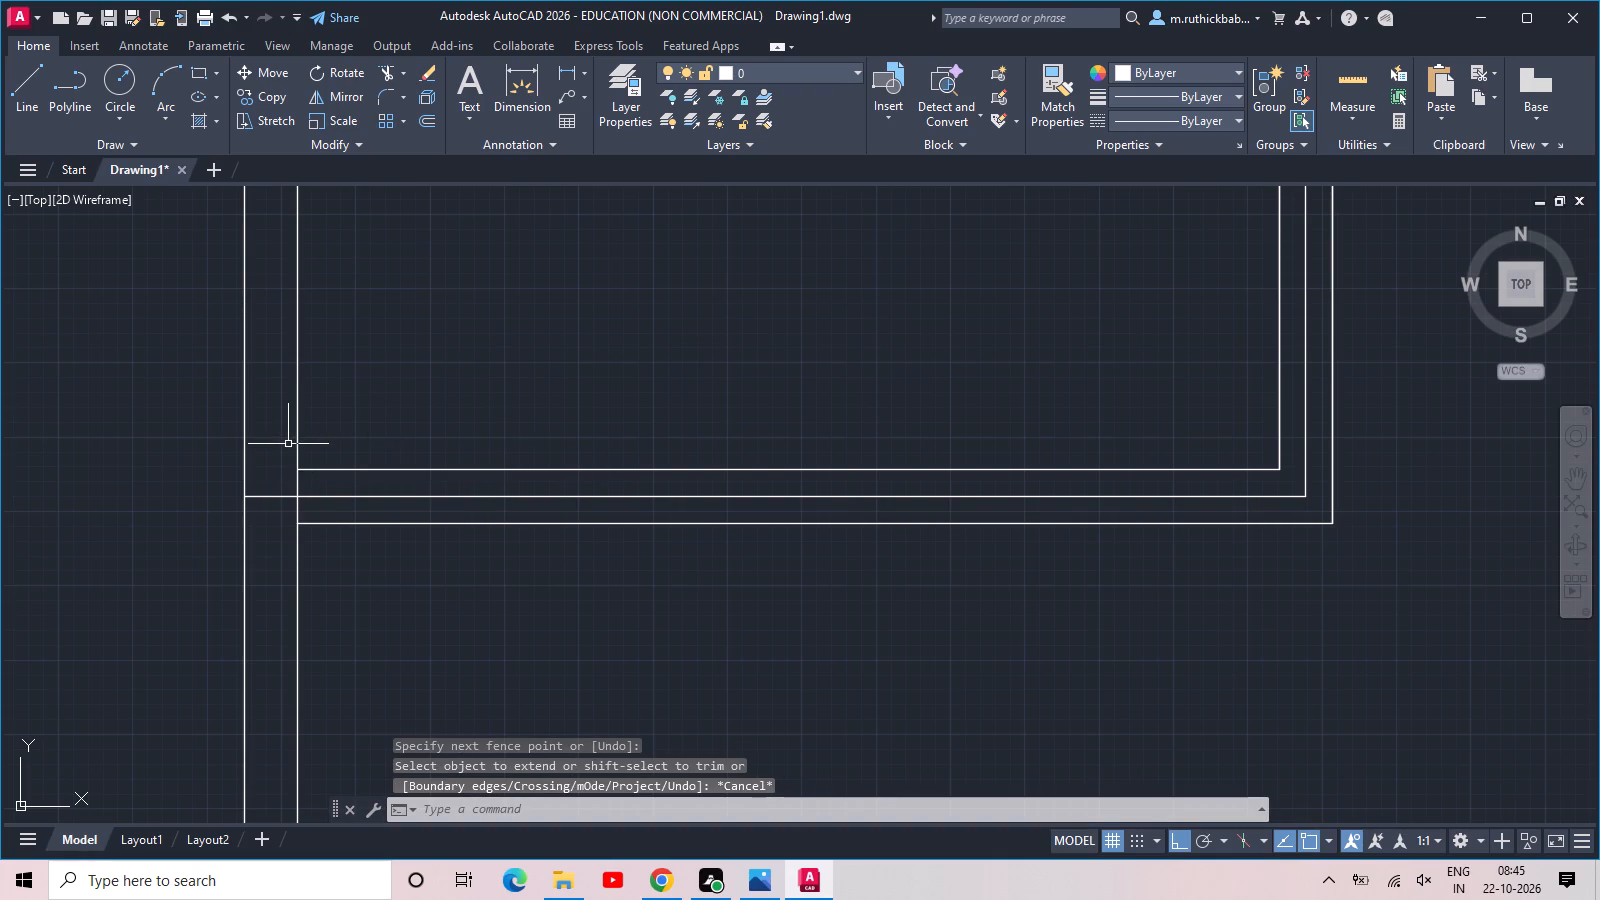
# Trim the piece of the bay's bottom centre line that lies between the central wall's two lines.
pyautogui.write('tr')
pyautogui.press('space')
pyautogui.press('space')
pyautogui.moveTo(268, 463); pyautogui.dragTo(273, 493)
pyautogui.click(280, 603)
pyautogui.press('Escape')
# Trim the lines crossing the junctions of the cross wall above the bay with the right wall and the central wall.
pyautogui.scroll(-3, 283, 528)
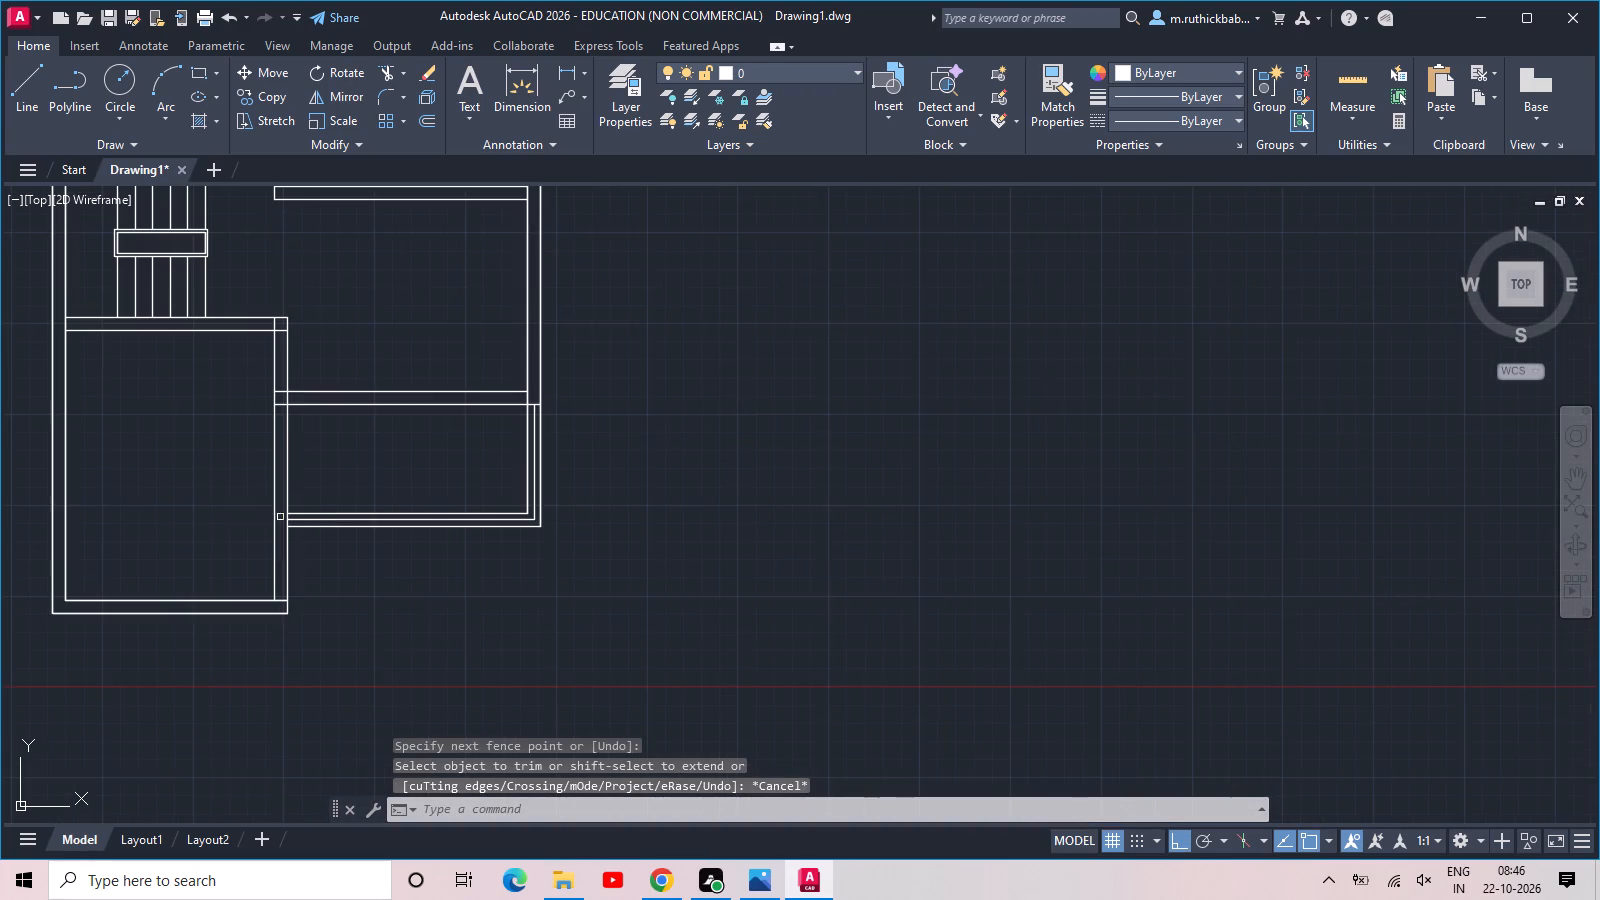
pyautogui.moveTo(262, 464); pyautogui.dragTo(307, 524, button='middle')
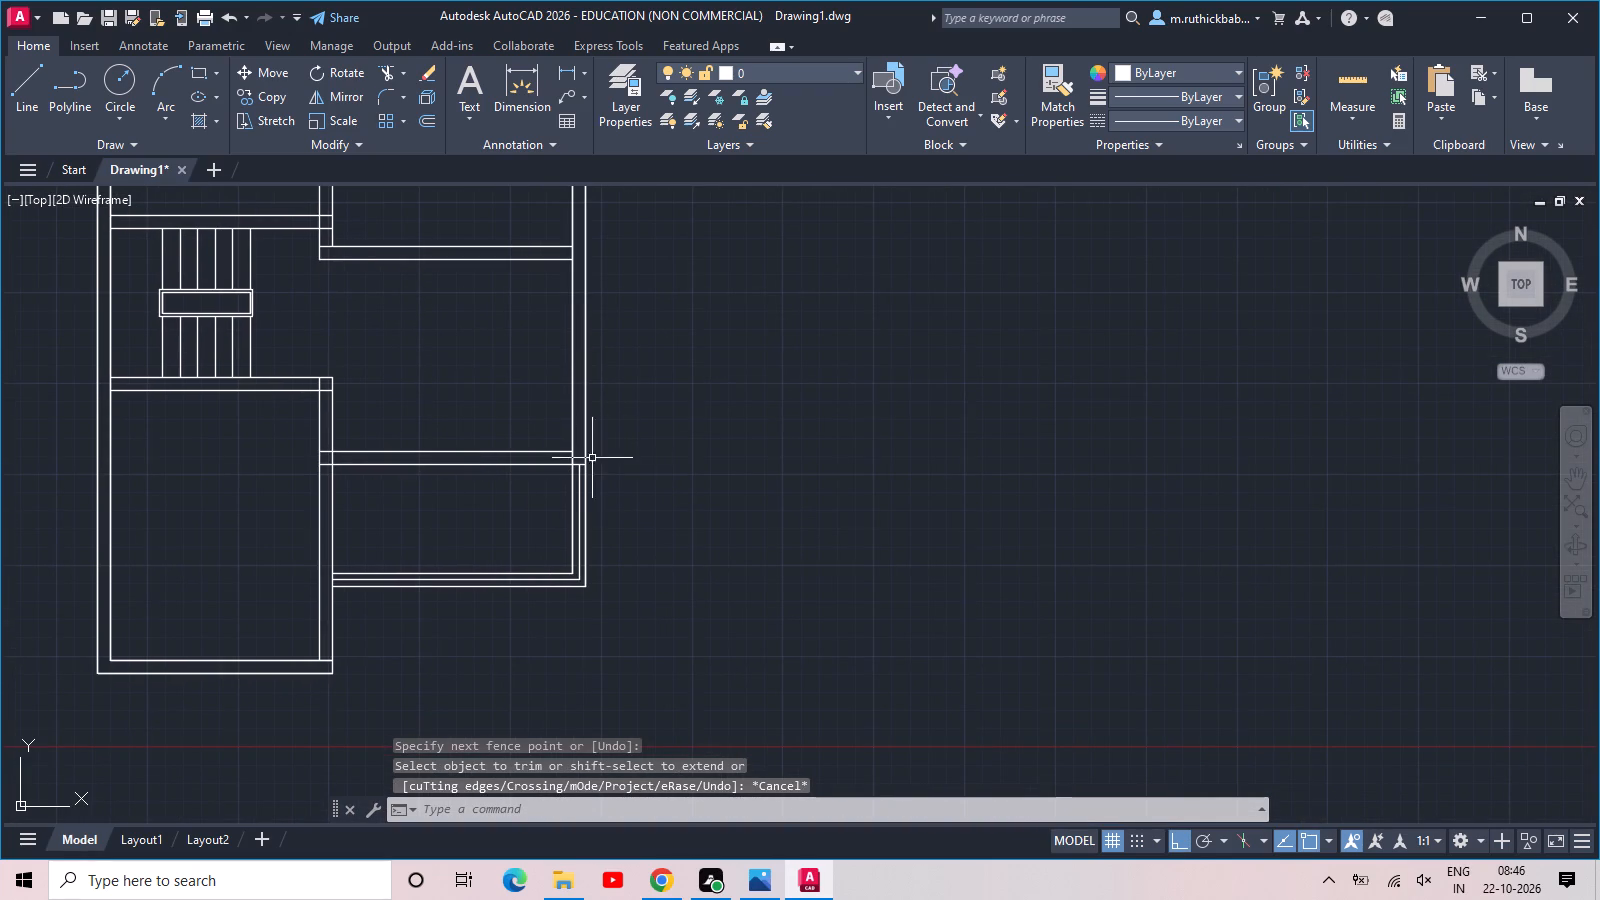
pyautogui.scroll(2, 556, 454)
pyautogui.click(619, 462)
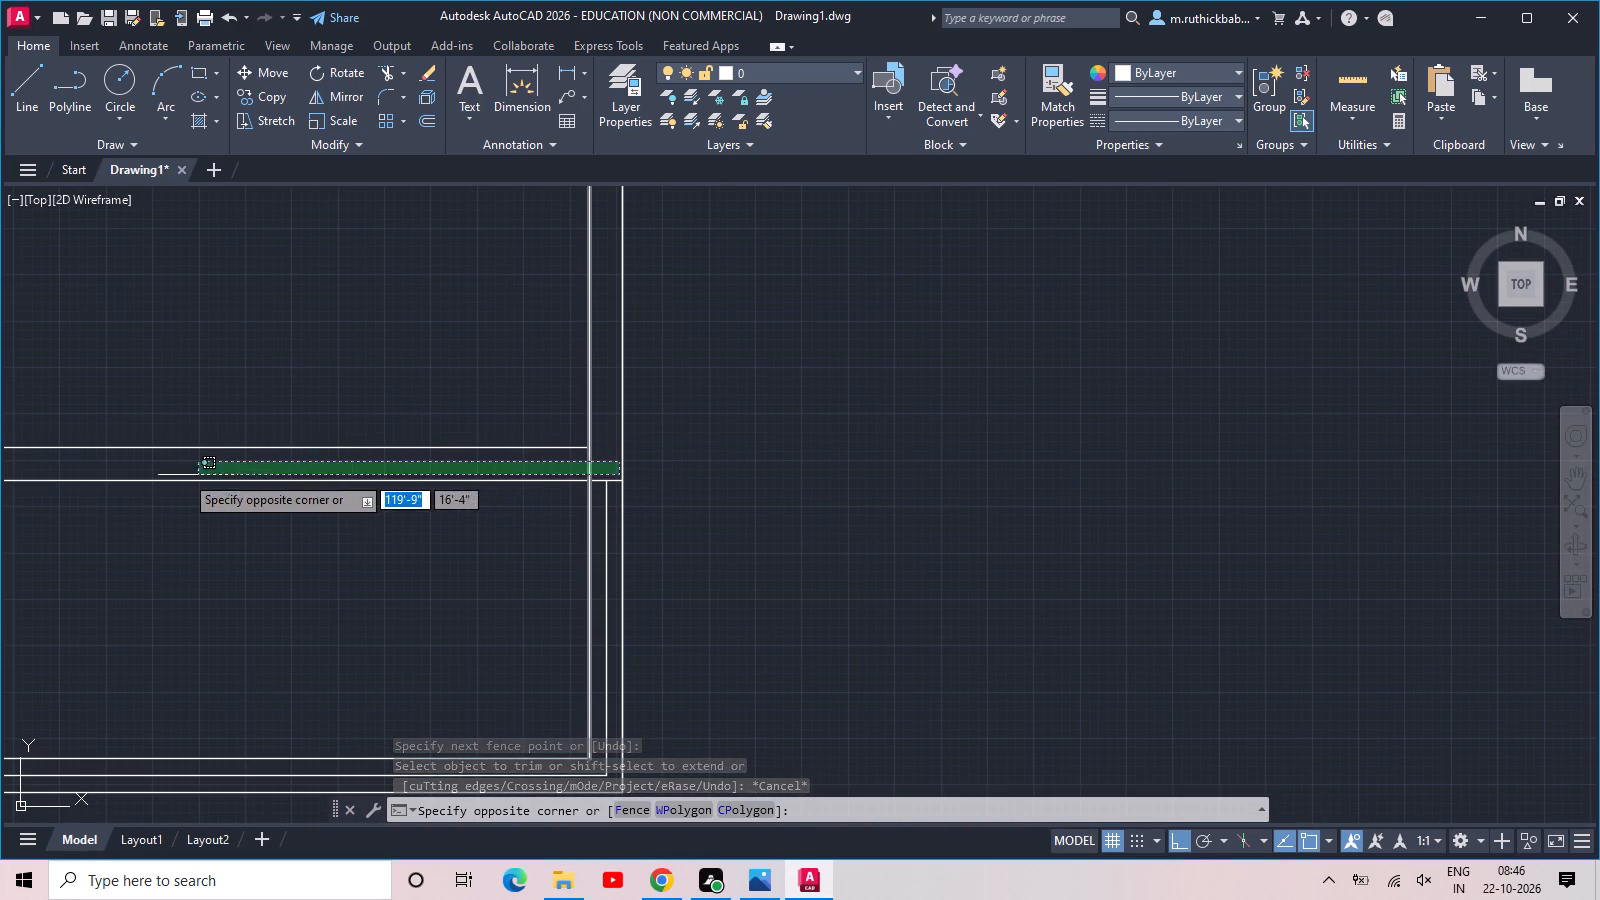
pyautogui.press('Escape')
pyautogui.write('tr')
pyautogui.press('space')
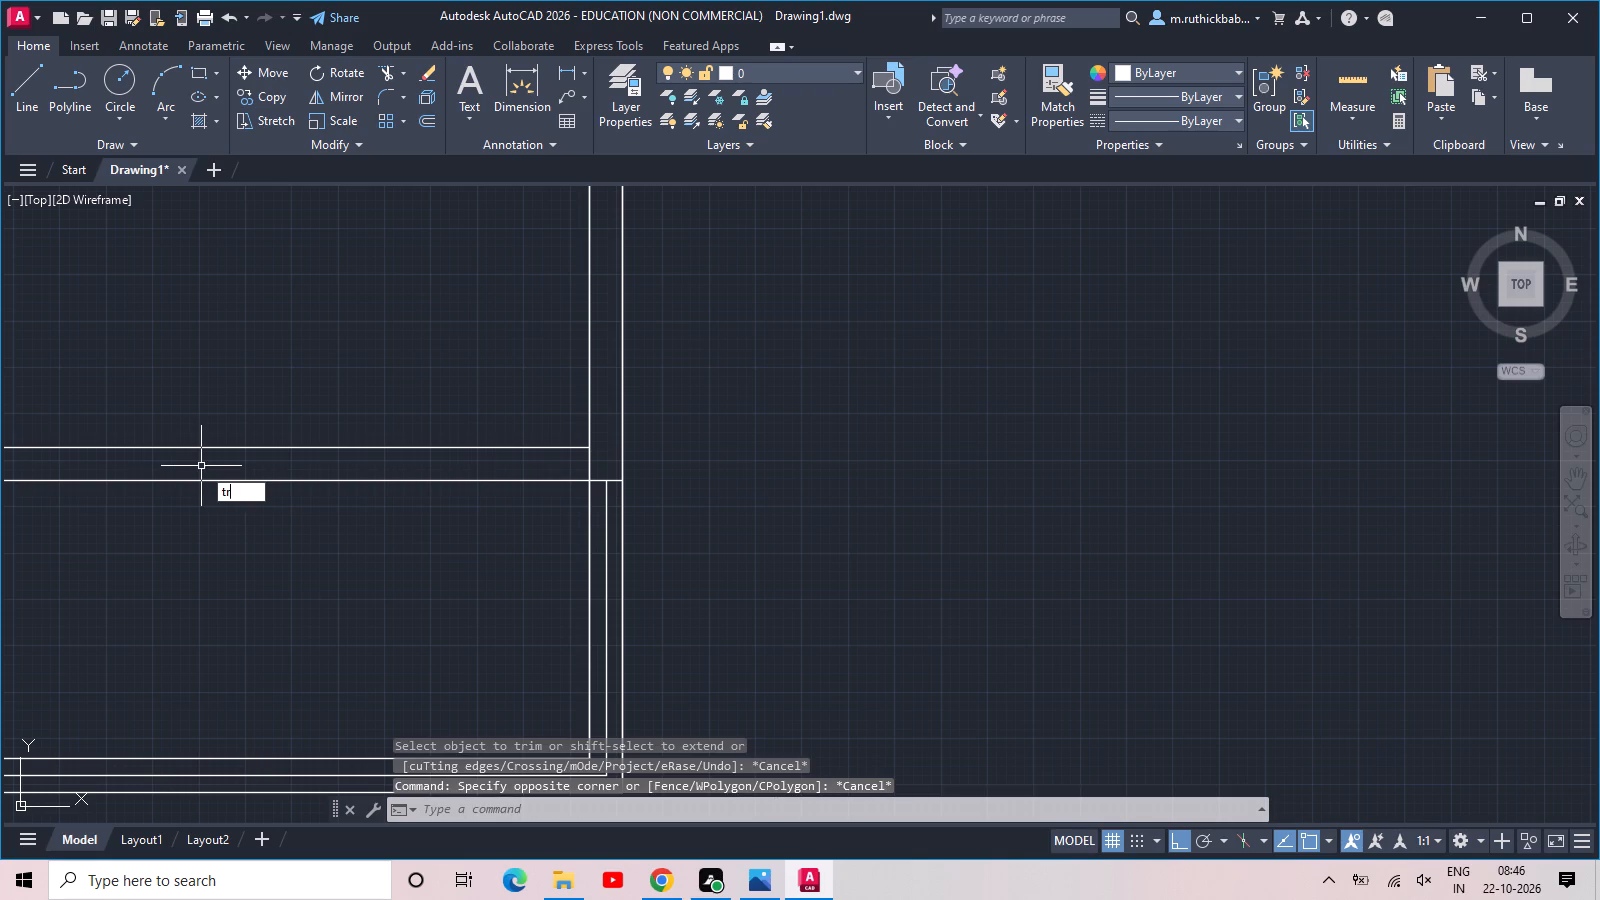
pyautogui.click(620, 462)
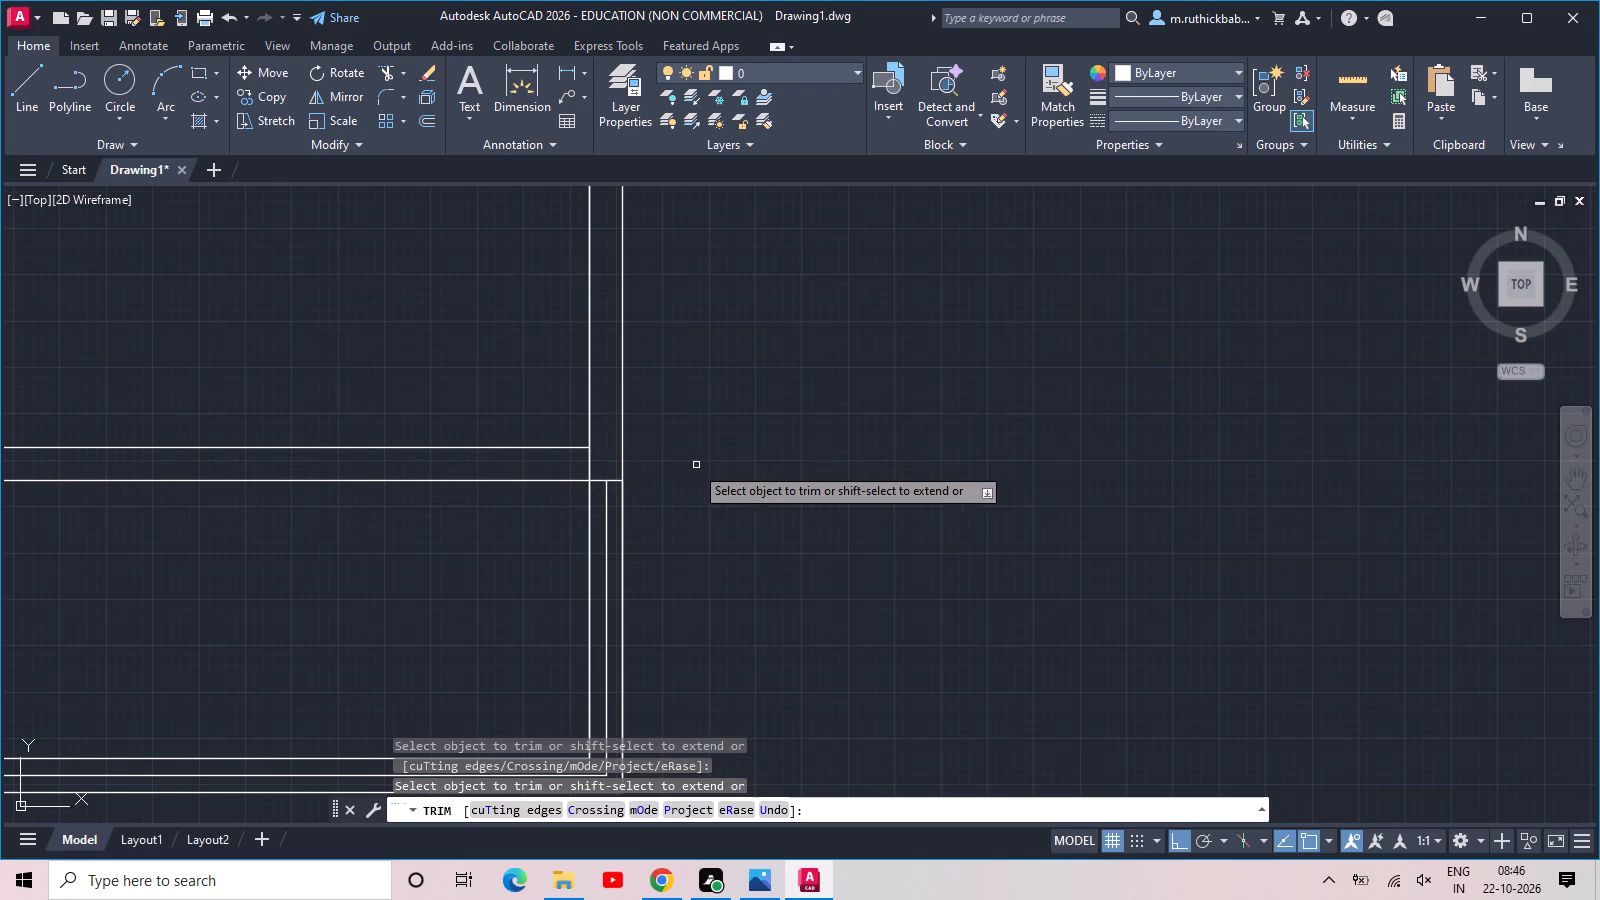
pyautogui.click(608, 460)
pyautogui.moveTo(233, 486); pyautogui.dragTo(883, 456, button='middle')
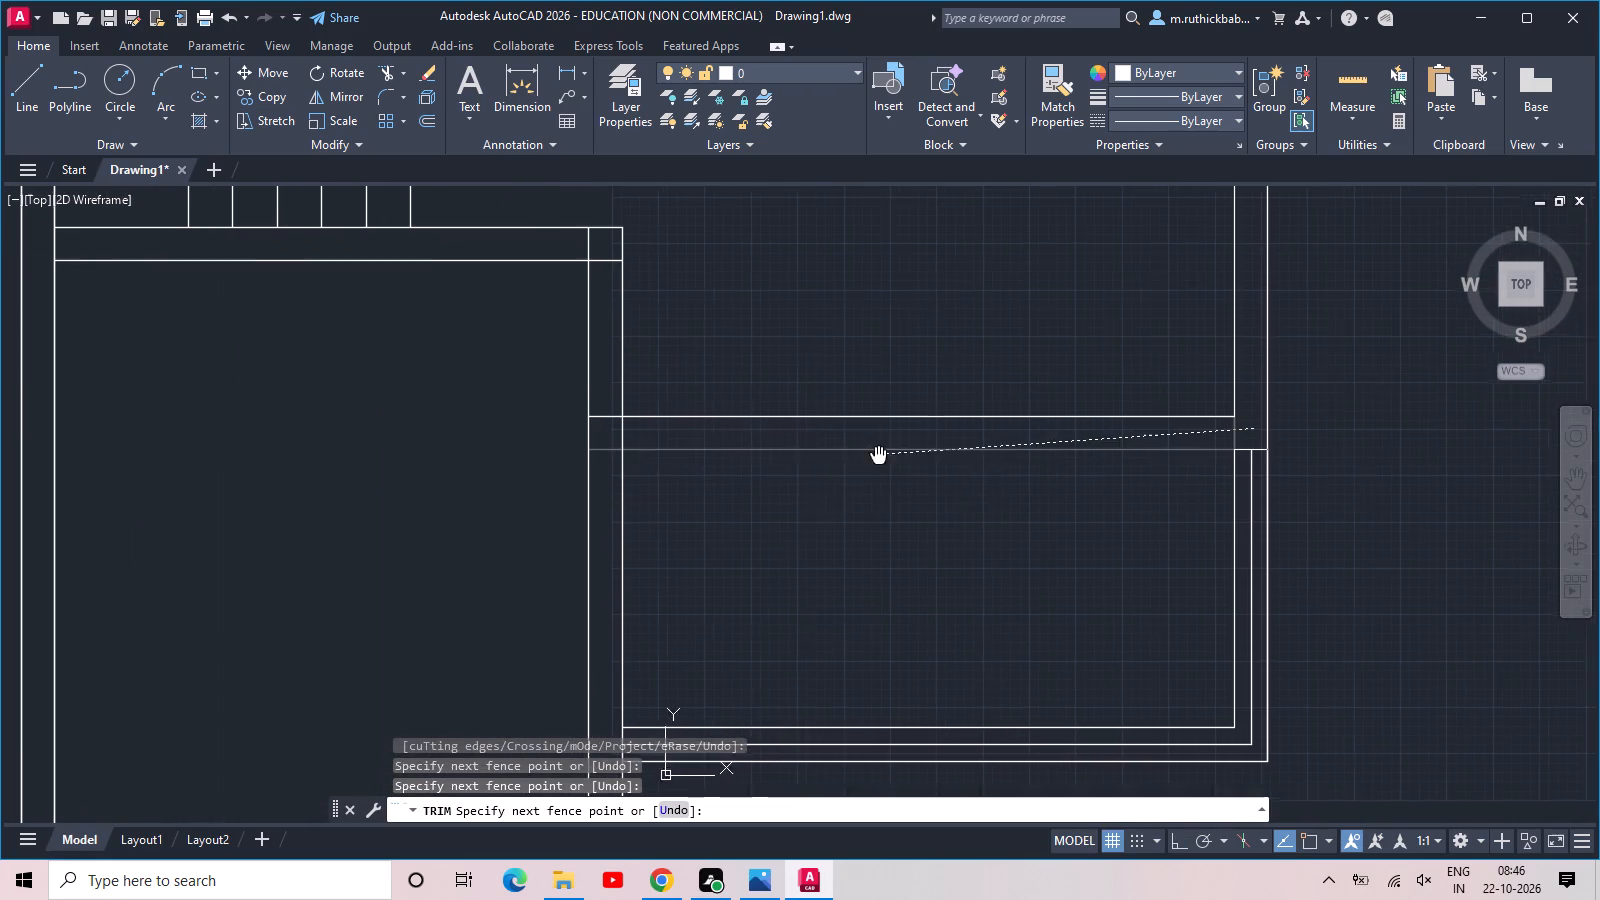
pyautogui.click(614, 440)
pyautogui.click(618, 399)
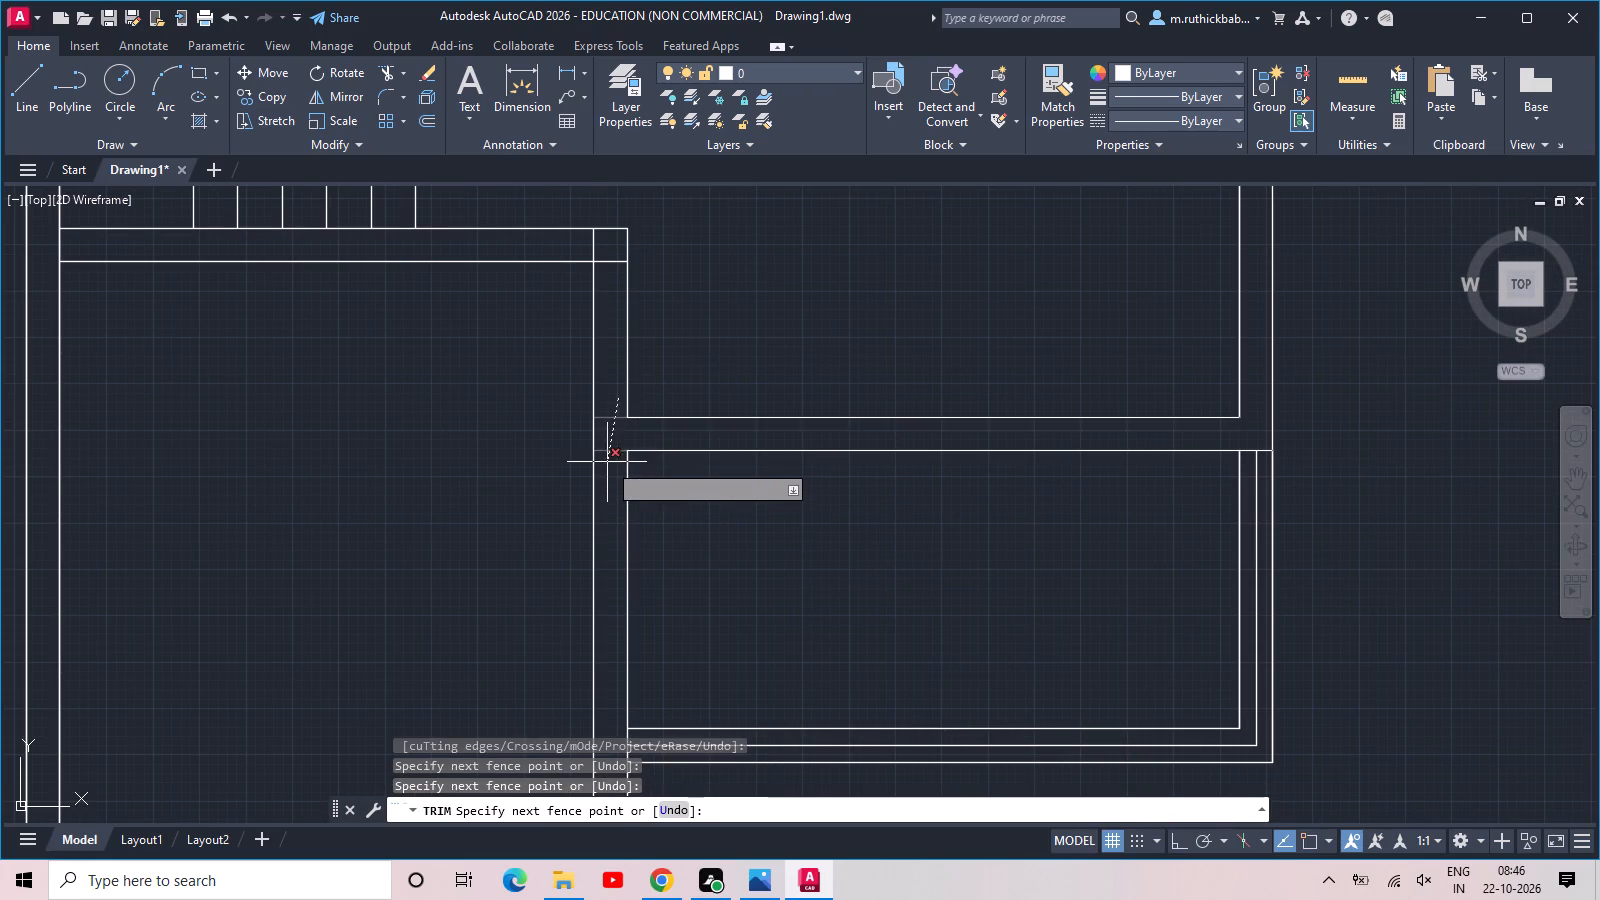
pyautogui.click(607, 462)
# Trim the overlapping wall lines at the top right, bottom right and top left corners of the lower left room.
pyautogui.click(585, 241)
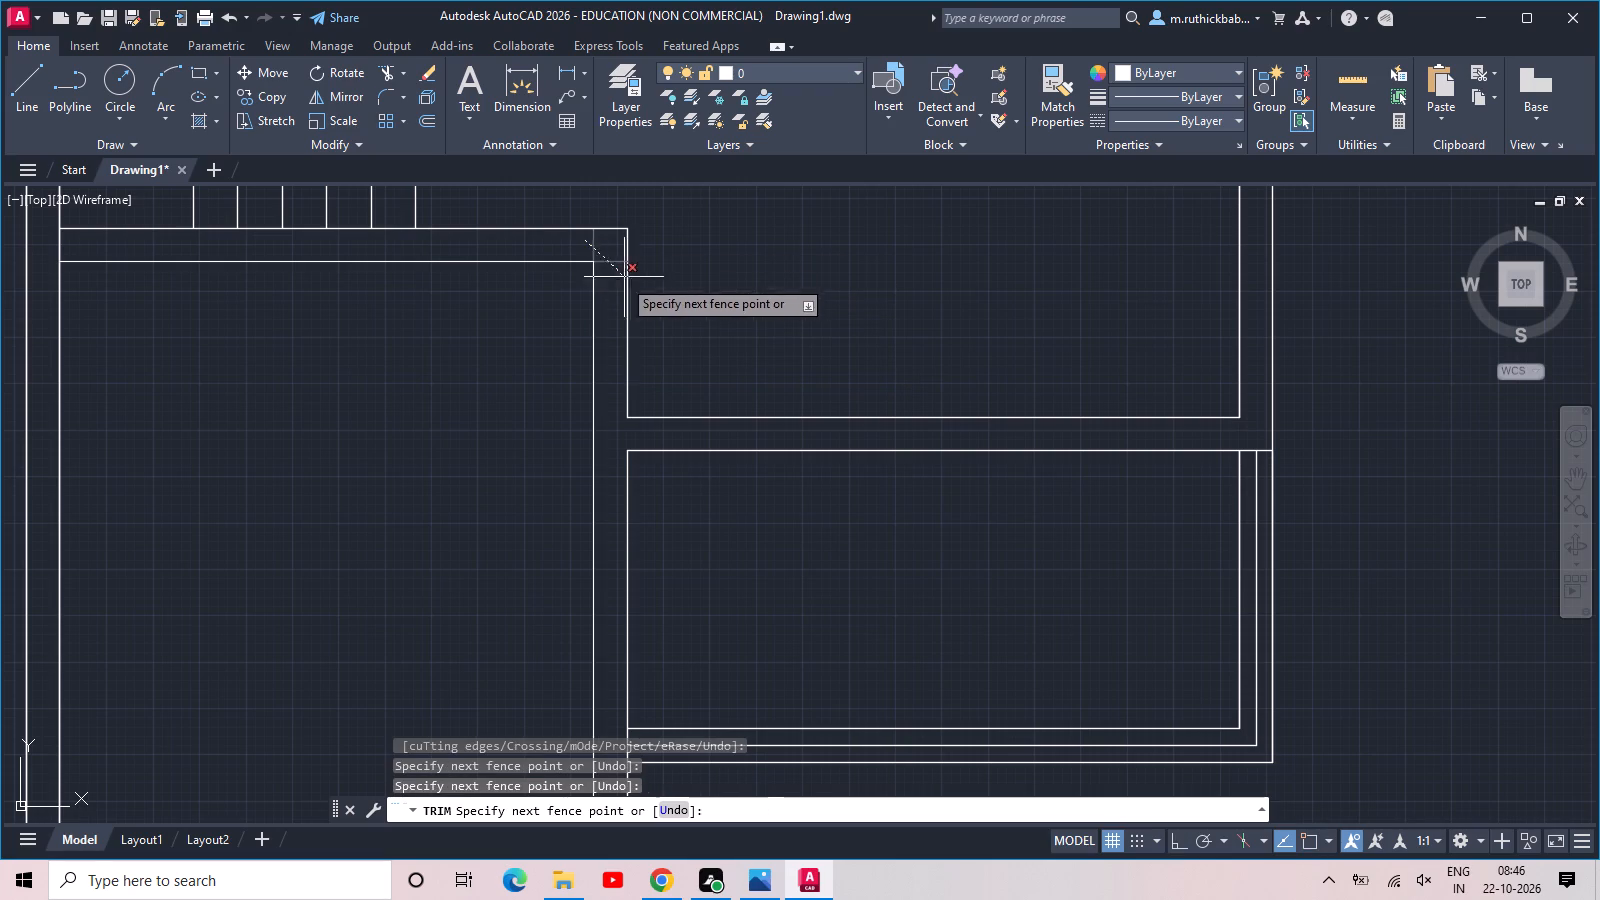
pyautogui.click(616, 278)
pyautogui.scroll(-2, 616, 278)
pyautogui.scroll(2, 624, 544)
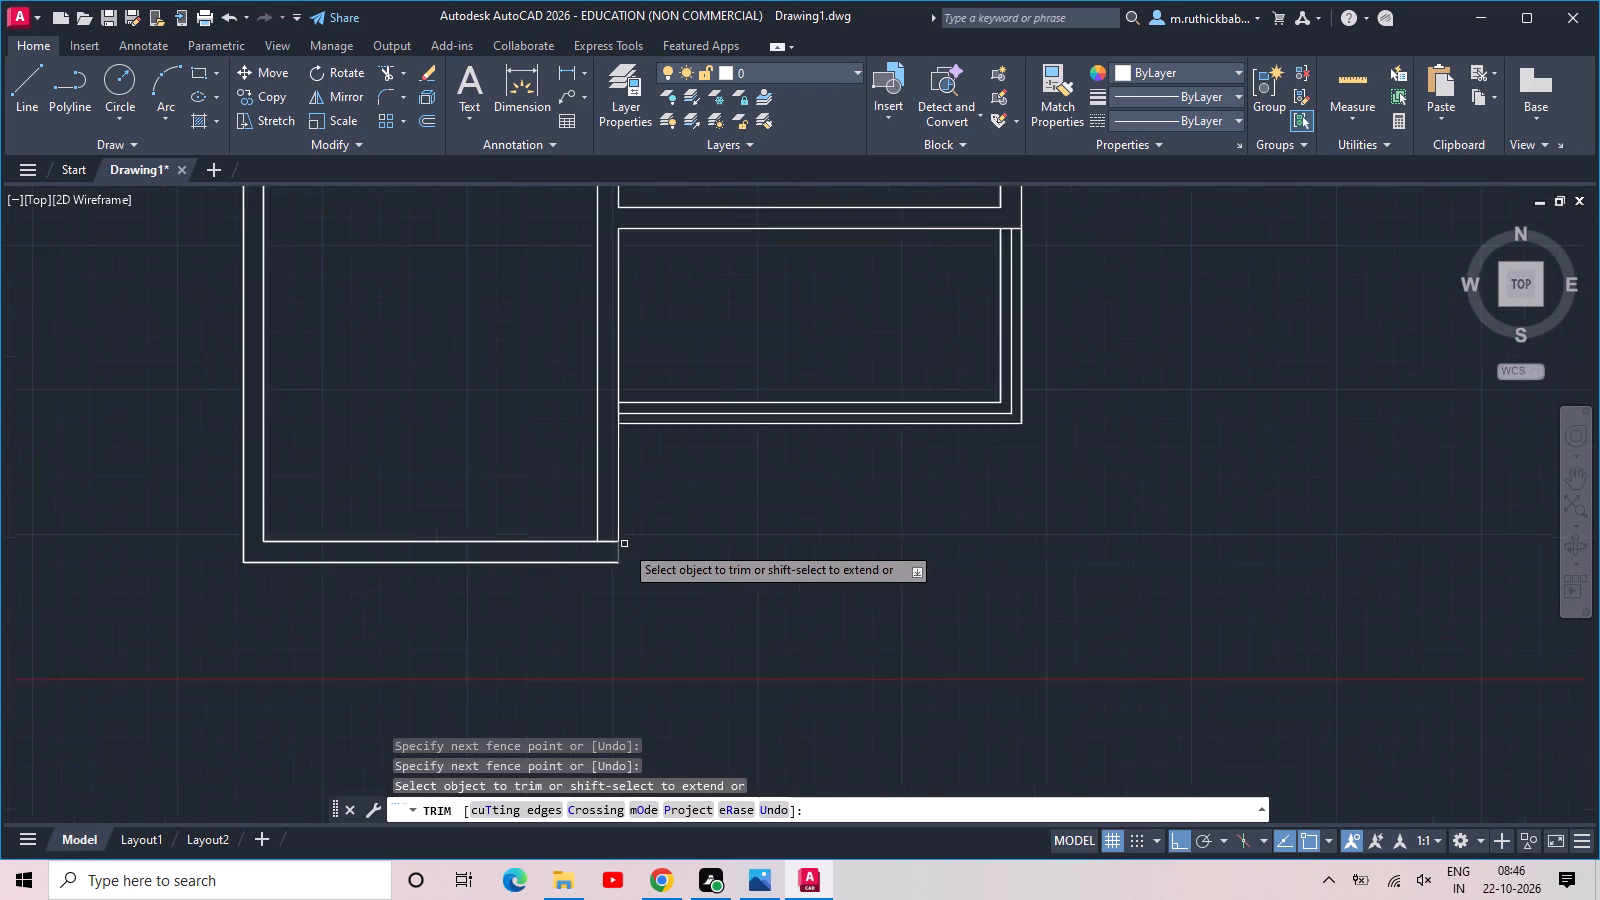
pyautogui.moveTo(580, 552); pyautogui.dragTo(587, 542)
pyautogui.click(598, 508)
pyautogui.scroll(-1, 522, 529)
pyautogui.moveTo(203, 422); pyautogui.dragTo(255, 572, button='middle')
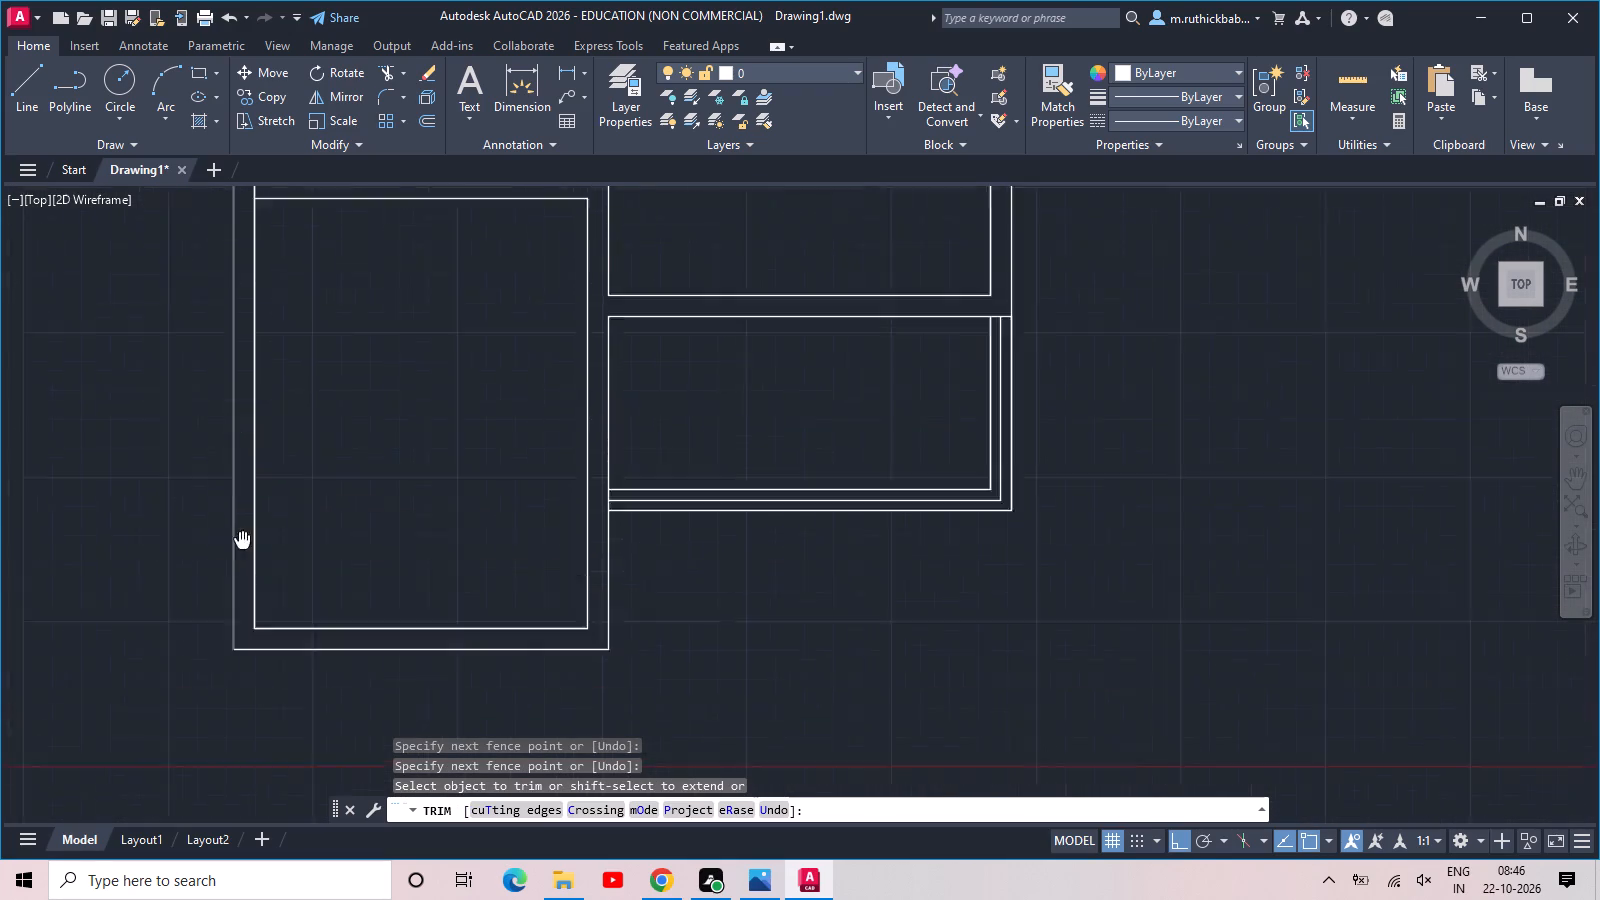
pyautogui.moveTo(255, 572); pyautogui.dragTo(328, 677, button='middle')
pyautogui.scroll(2, 352, 353)
pyautogui.moveTo(310, 352); pyautogui.dragTo(328, 353)
pyautogui.click(374, 351)
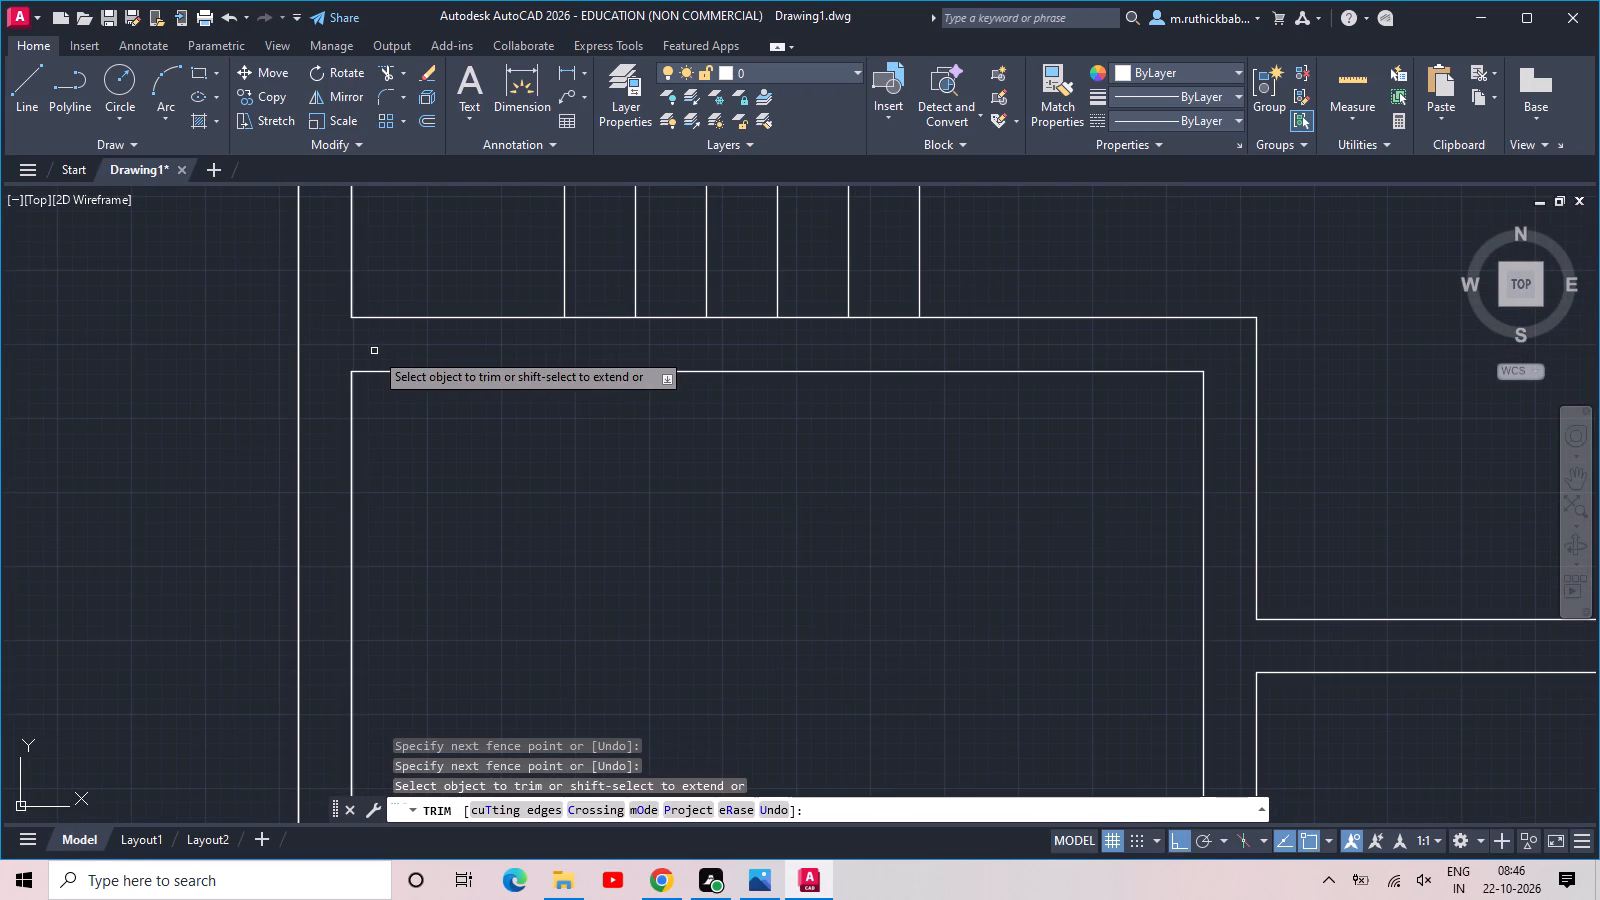
# Trim the lines crossing the junctions of the wall above the staircase with the left outer wall and the central wall.
pyautogui.scroll(-2, 389, 229)
pyautogui.moveTo(404, 304); pyautogui.dragTo(366, 587, button='middle')
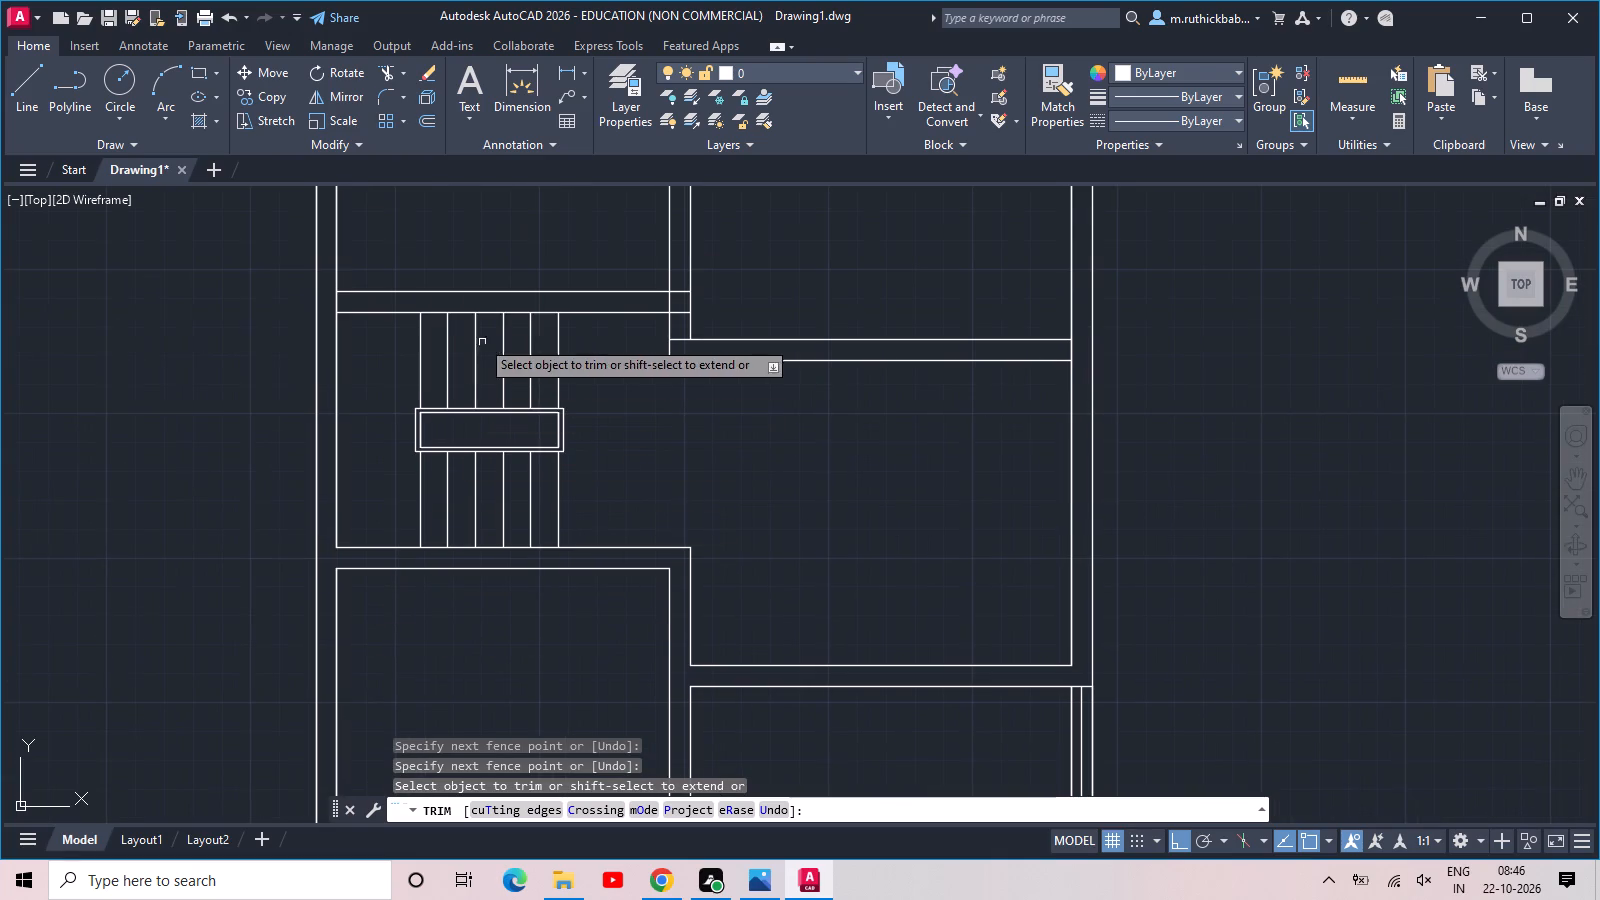
pyautogui.click(327, 301)
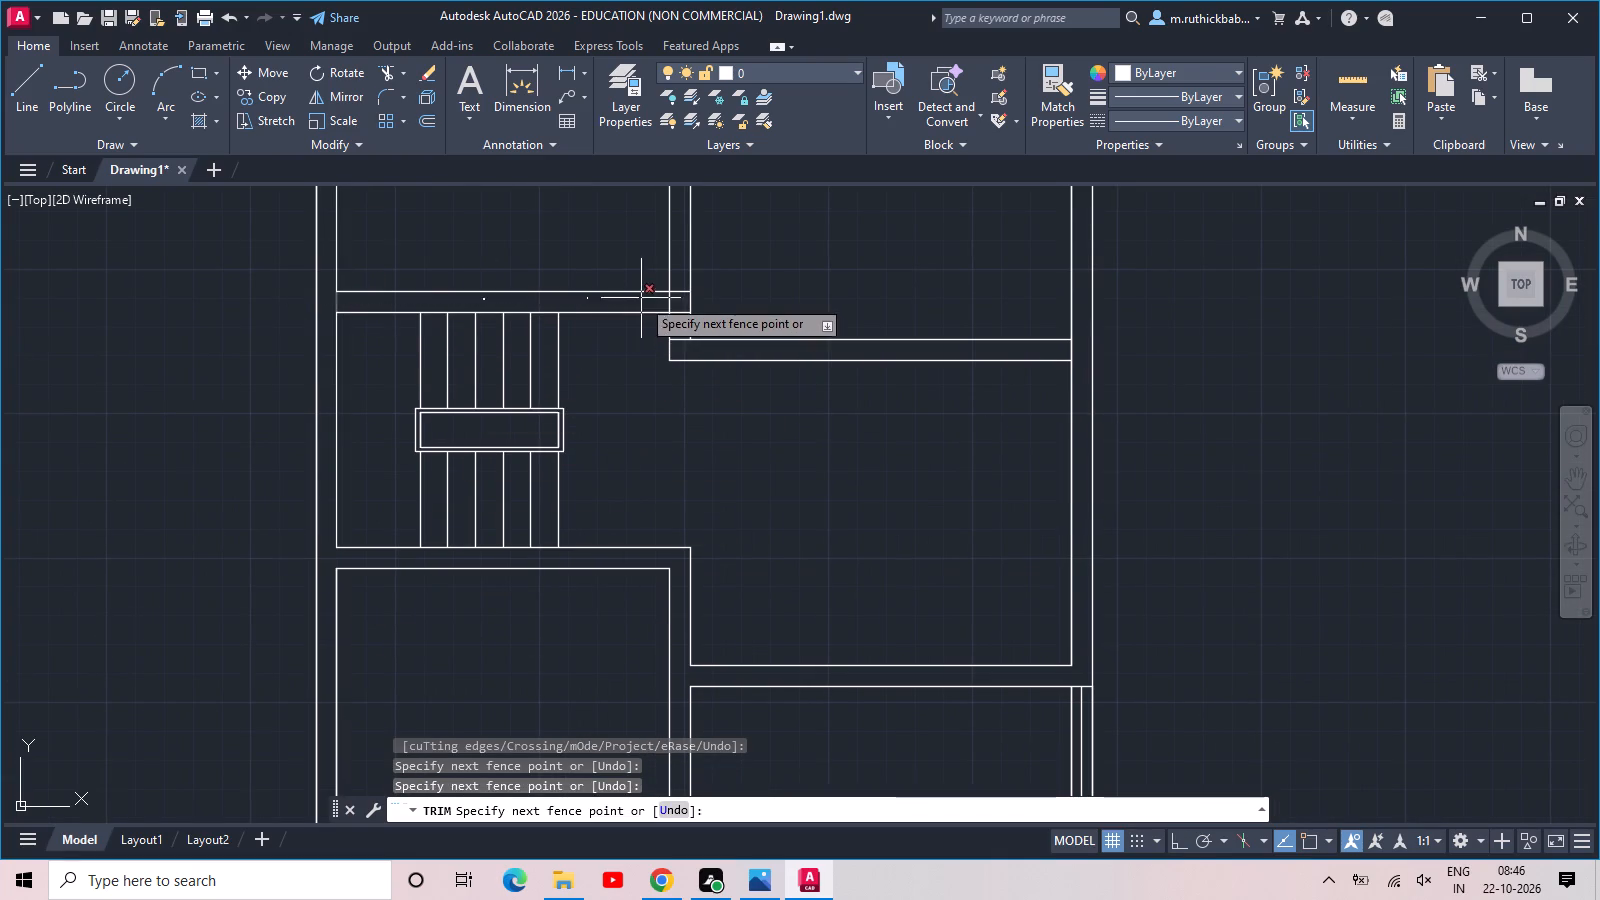
pyautogui.click(682, 305)
pyautogui.click(678, 271)
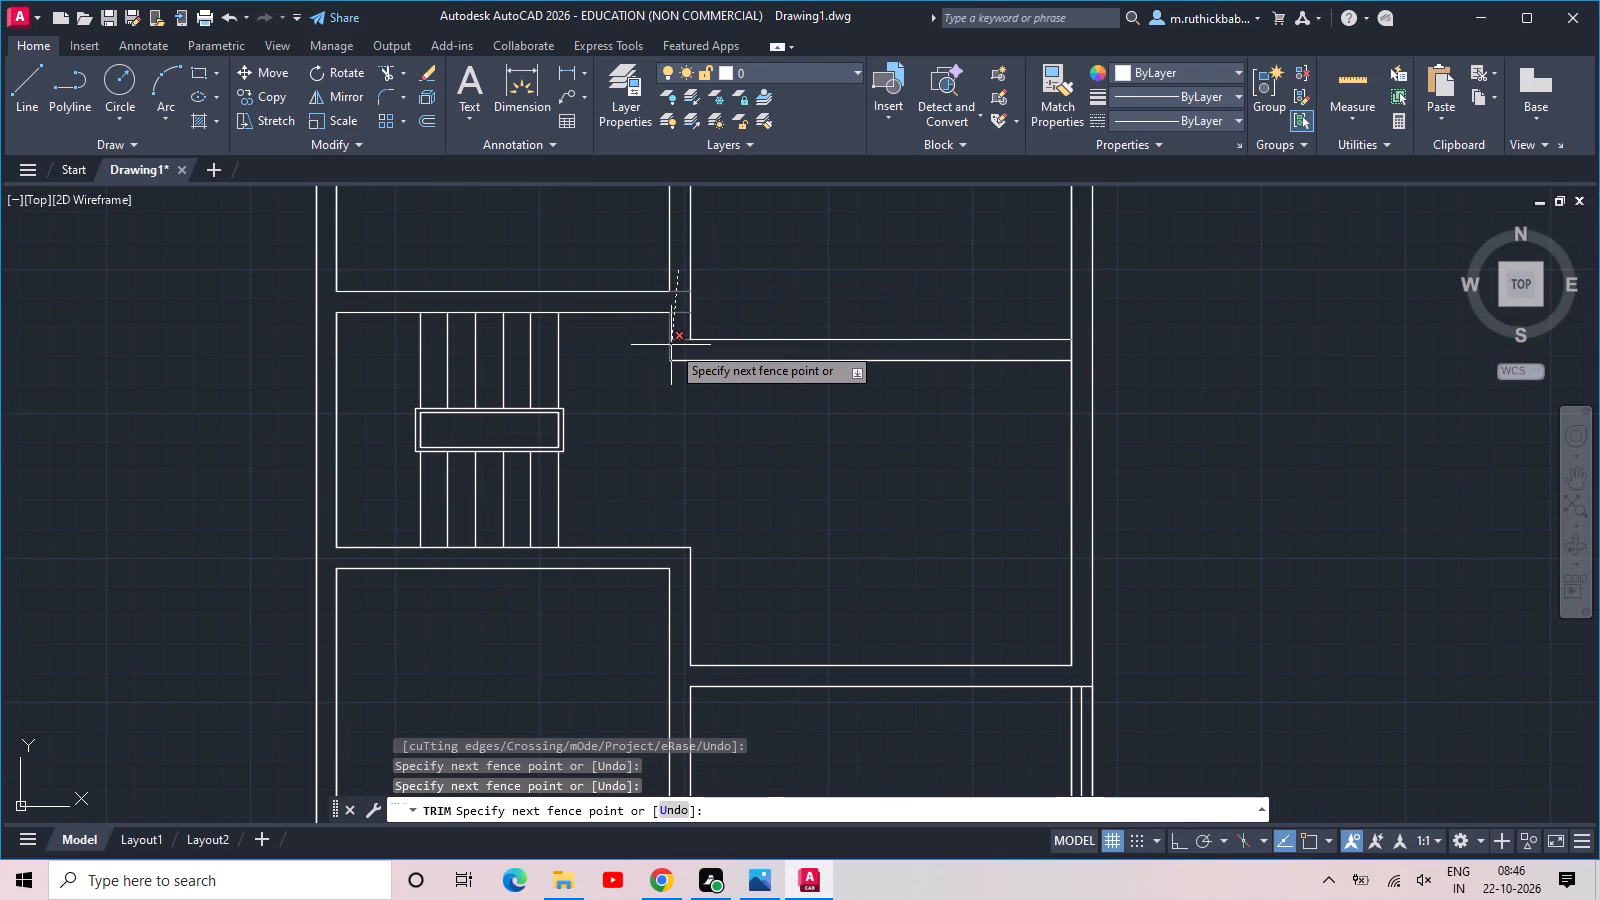
pyautogui.click(676, 345)
# Trim the right wall's inner line where the cross wall below the upper right room joins it.
pyautogui.scroll(-1, 711, 296)
pyautogui.moveTo(778, 276); pyautogui.dragTo(638, 396, button='middle')
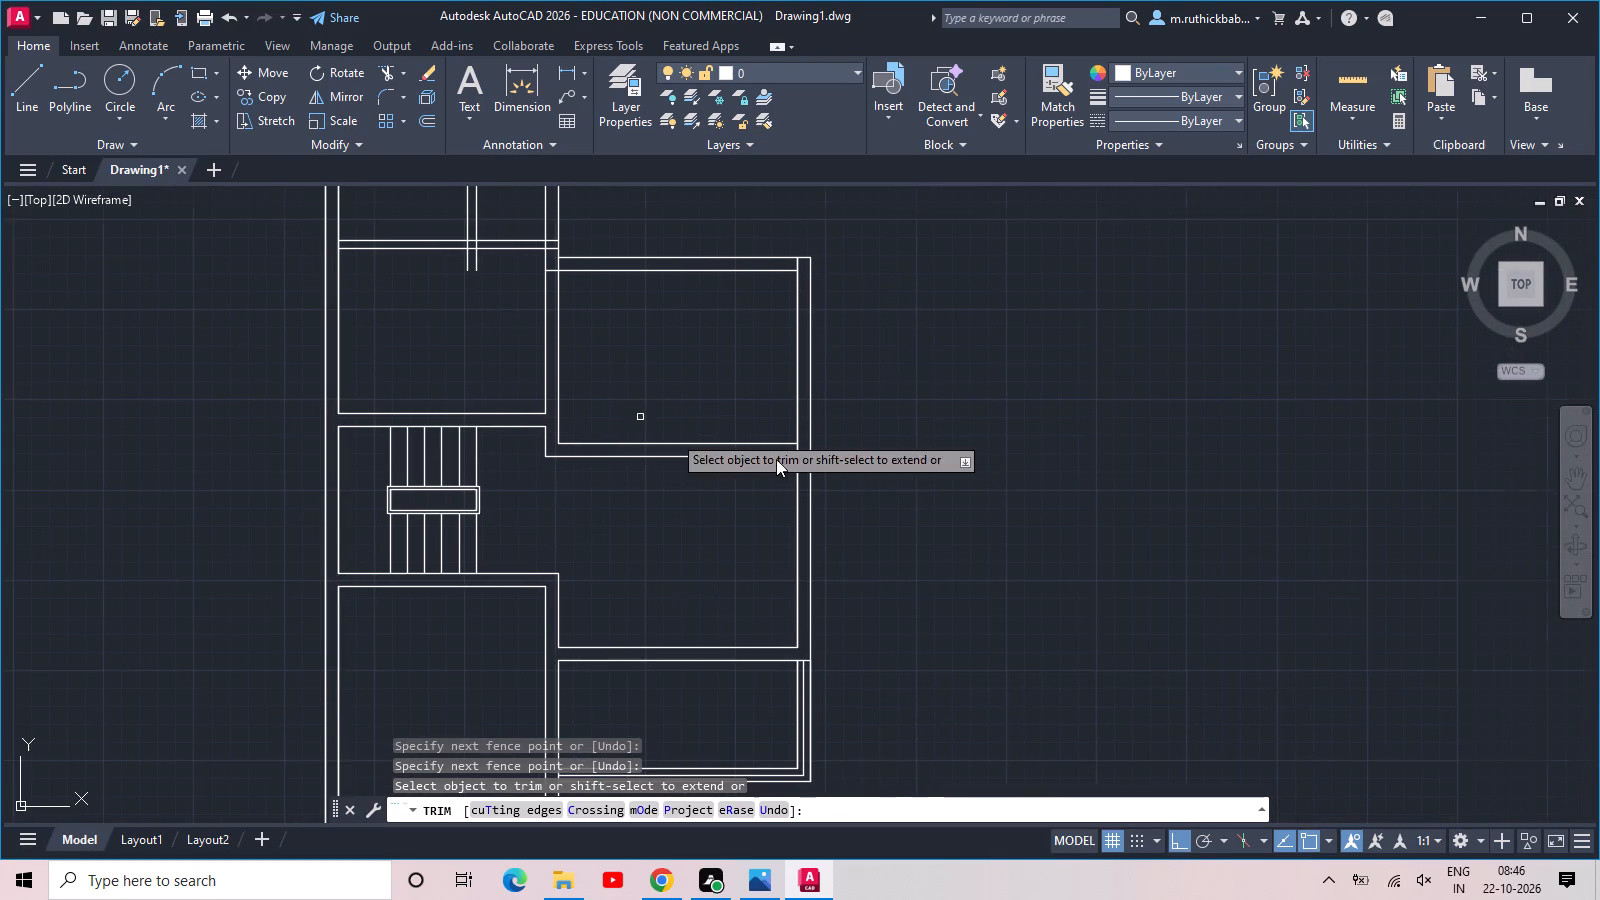
pyautogui.scroll(1, 815, 443)
pyautogui.click(792, 454)
pyautogui.click(768, 451)
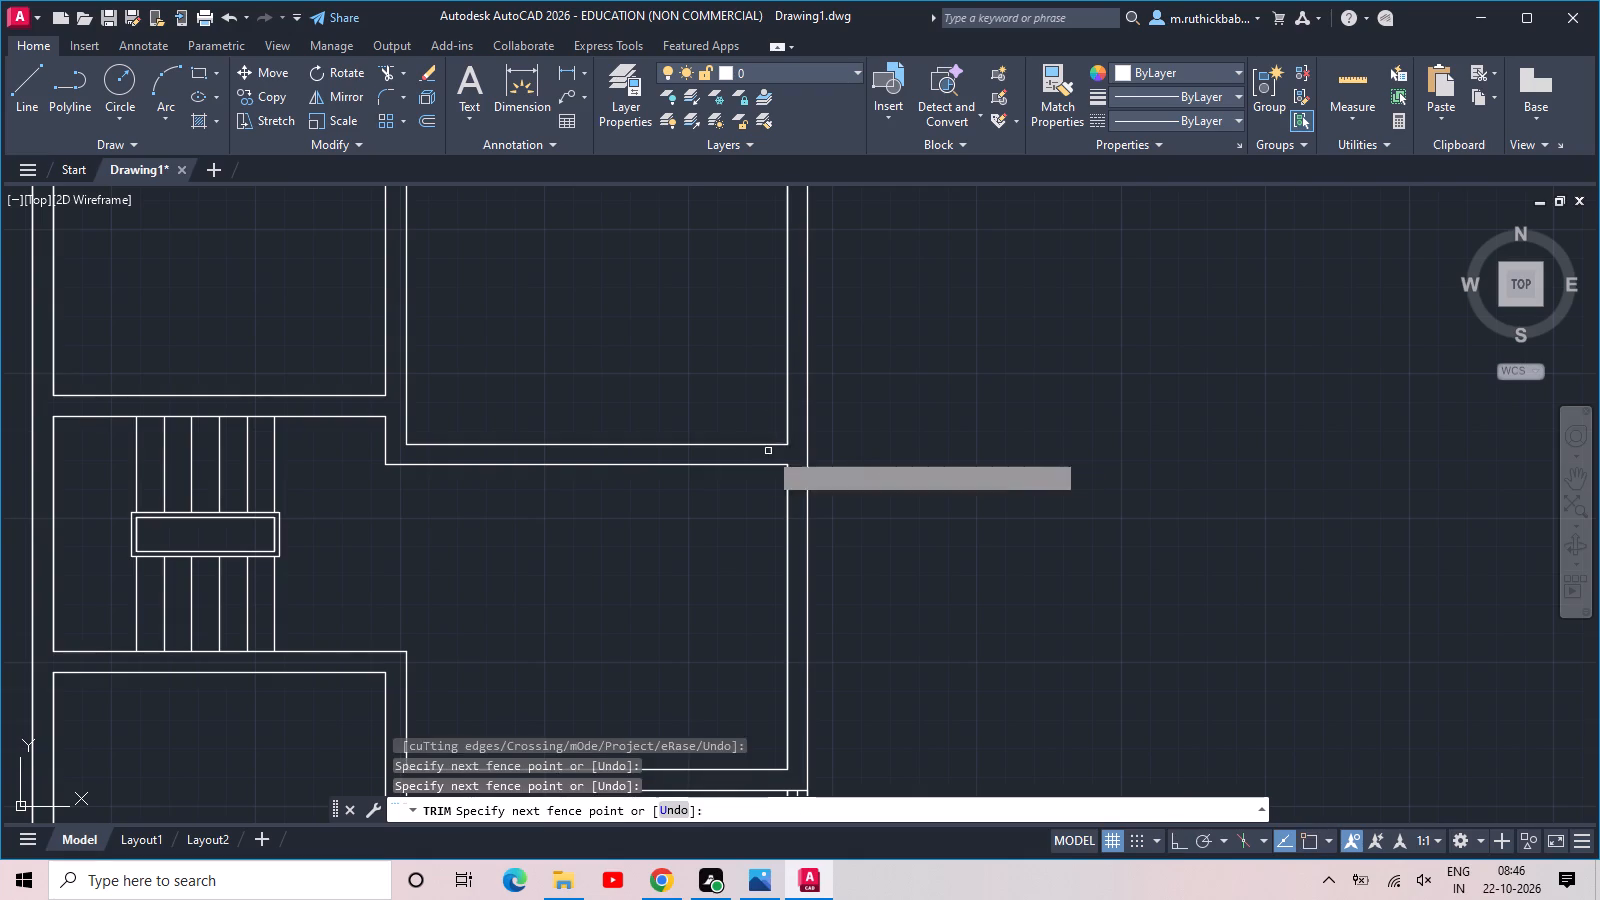
# Trim the overlapping wall lines at both ends of the upper right room's top wall.
pyautogui.moveTo(791, 288); pyautogui.dragTo(771, 588, button='middle')
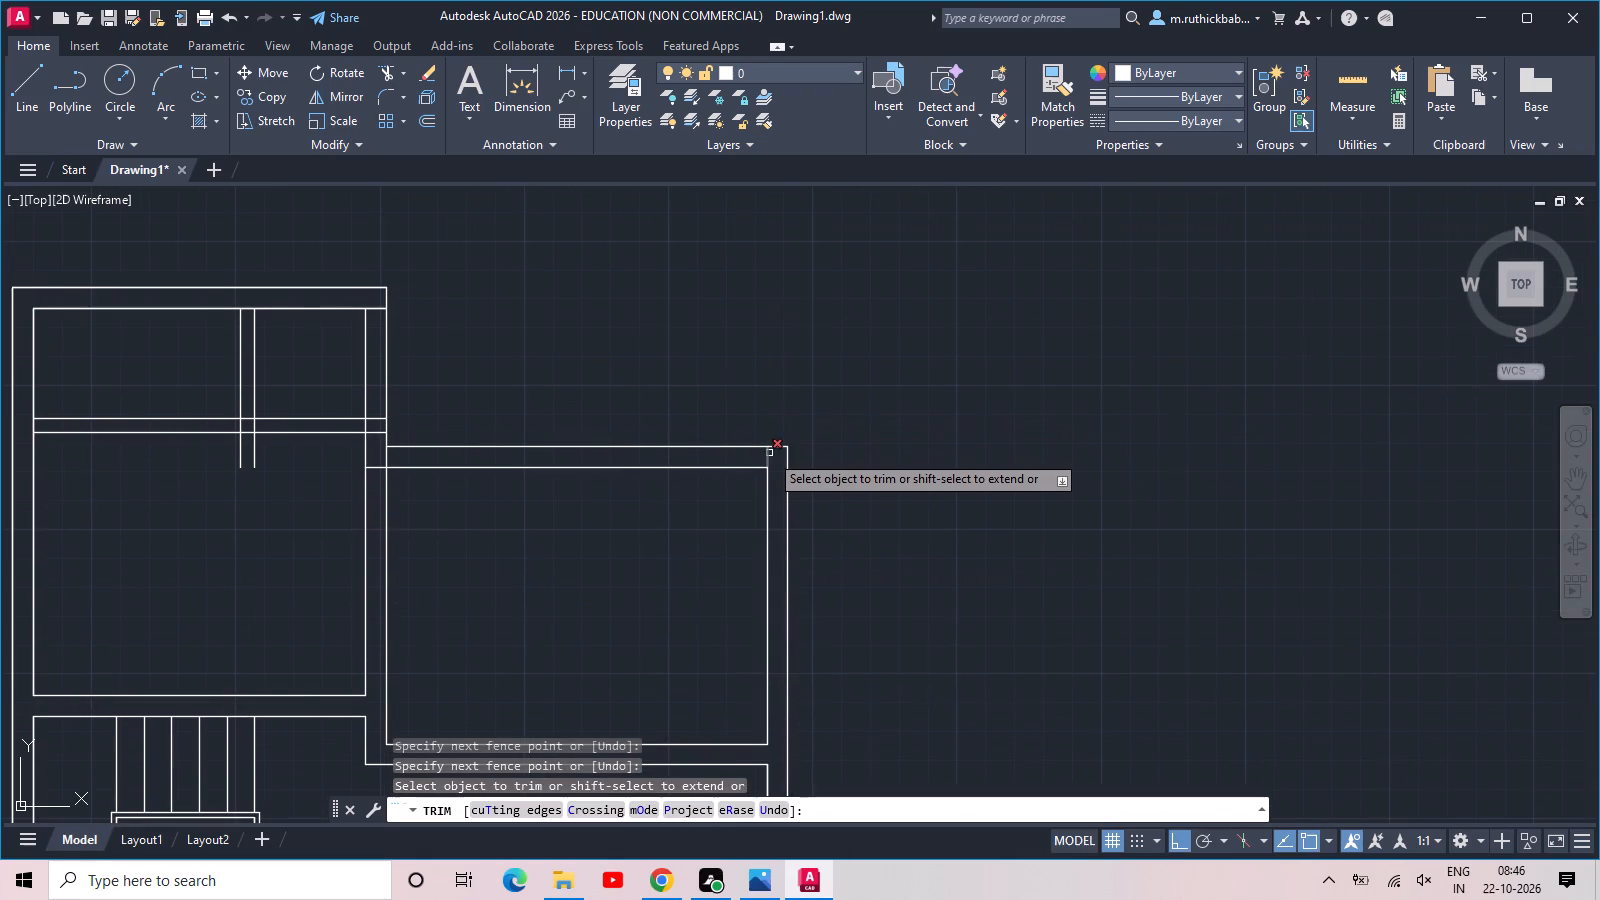
pyautogui.click(766, 455)
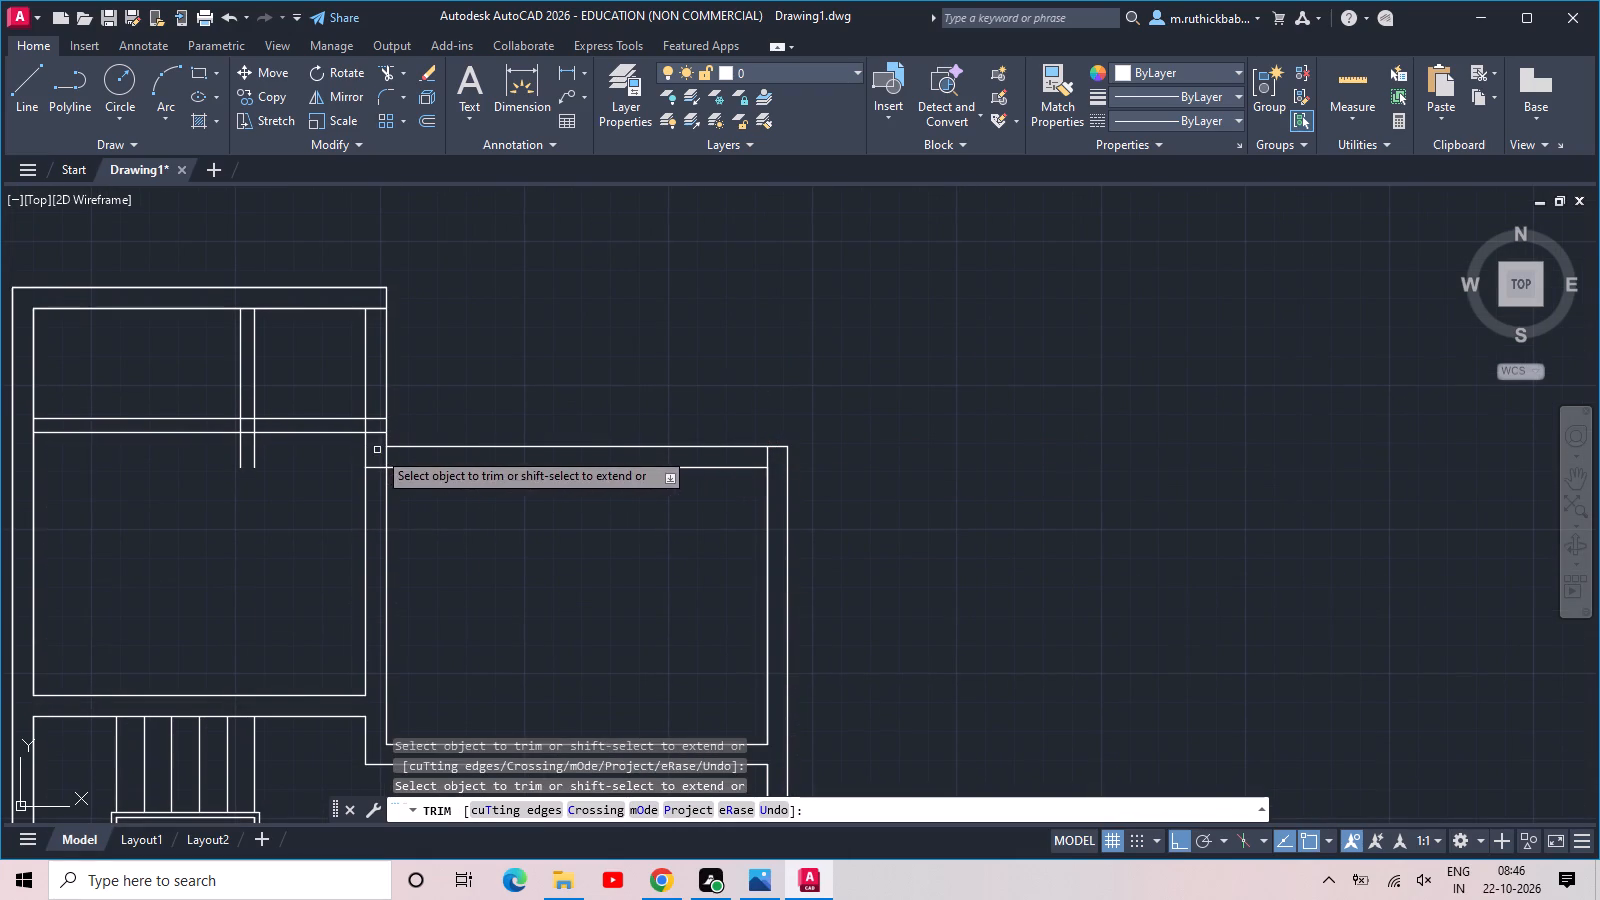
pyautogui.click(377, 450)
pyautogui.click(382, 499)
pyautogui.click(377, 452)
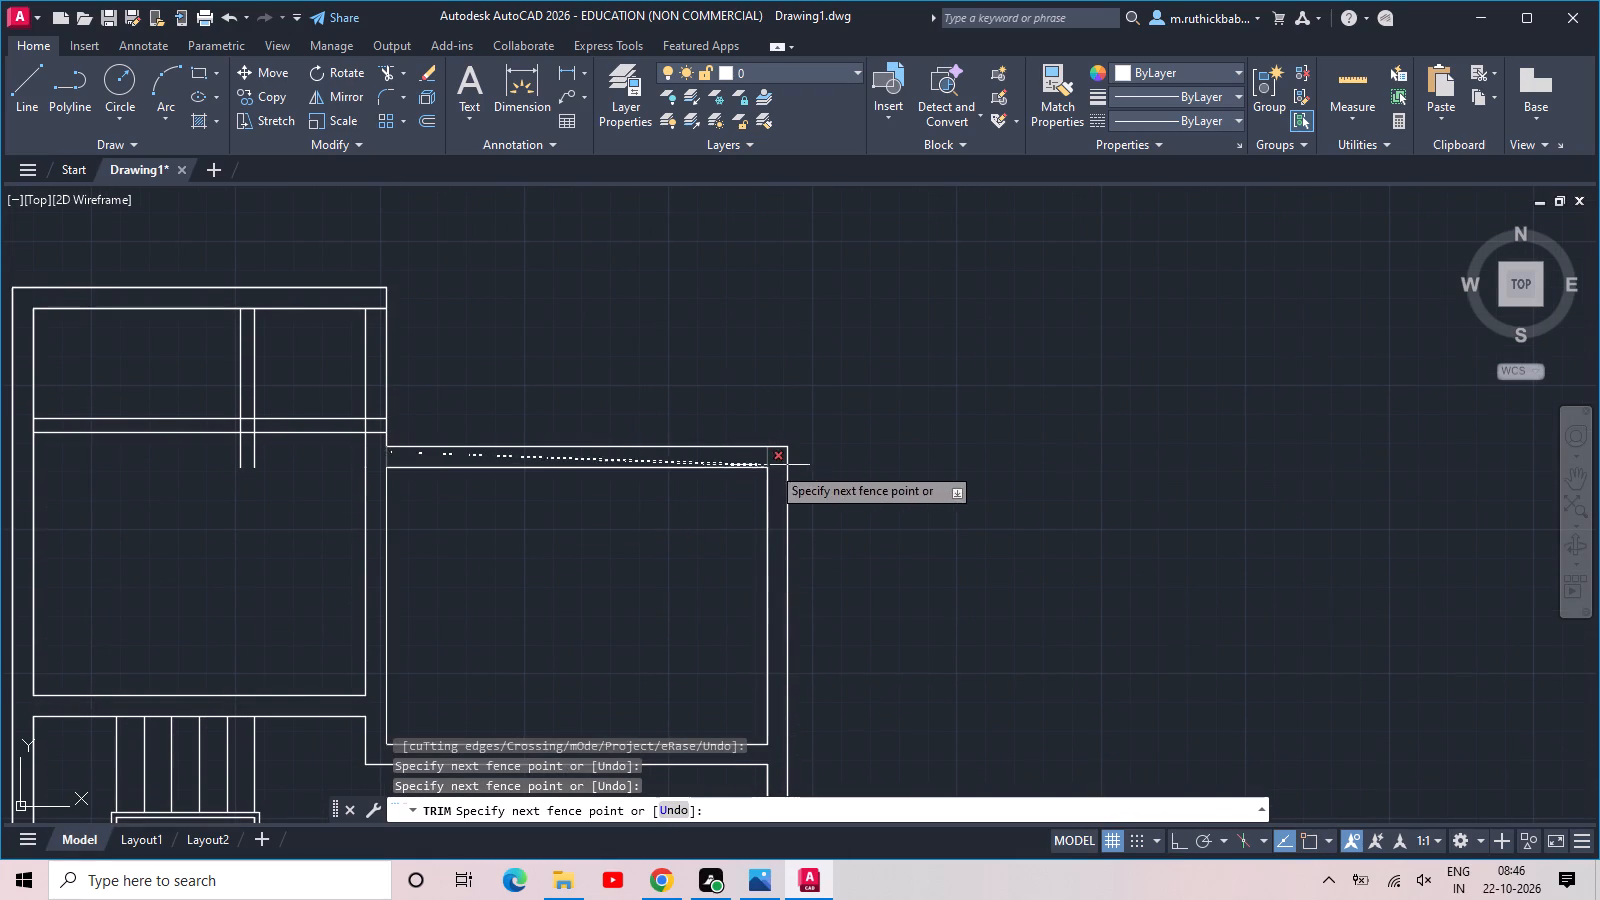
pyautogui.click(779, 459)
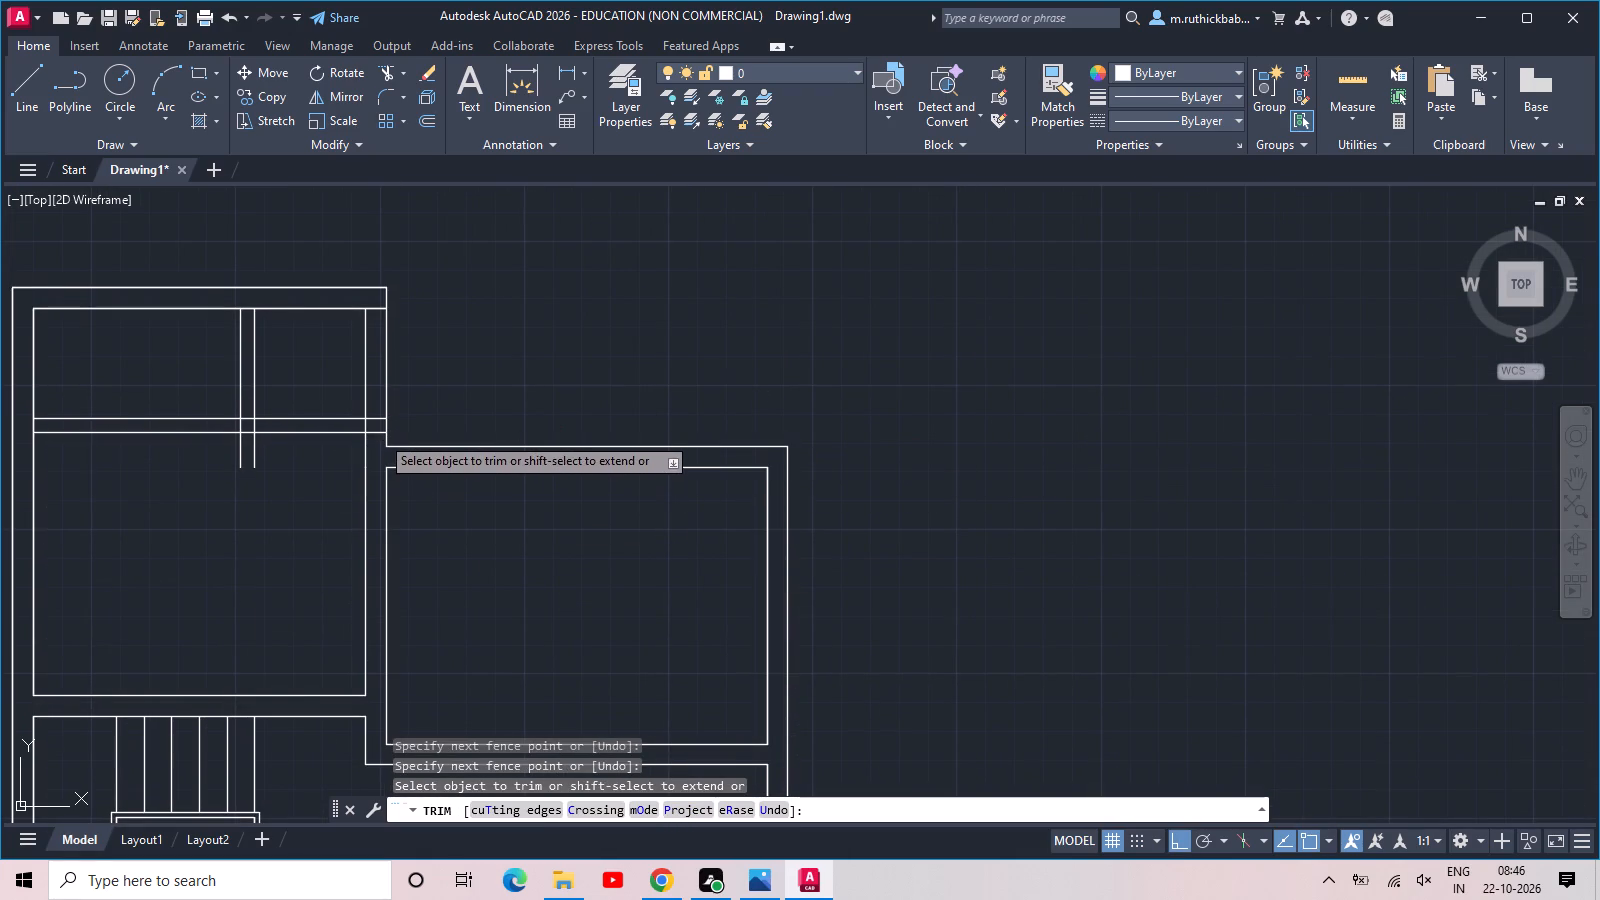
# Trim the overlapping lines at the top left block's right wall and the vertical lines passing through its horizontal partition.
pyautogui.click(380, 435)
pyautogui.click(376, 302)
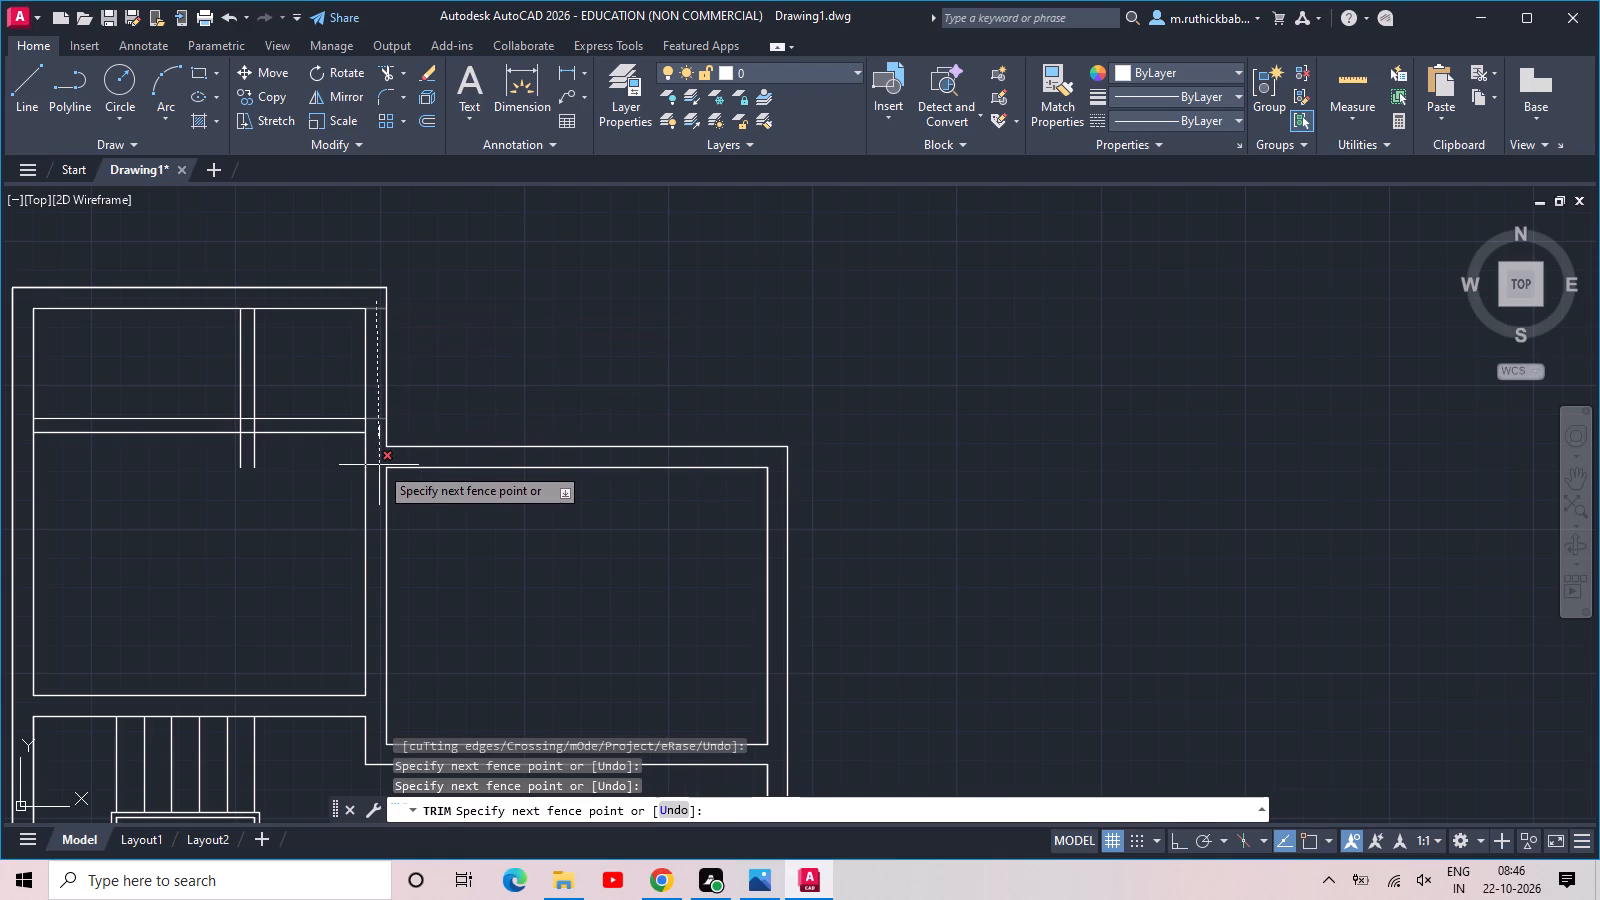
pyautogui.click(379, 434)
pyautogui.click(375, 424)
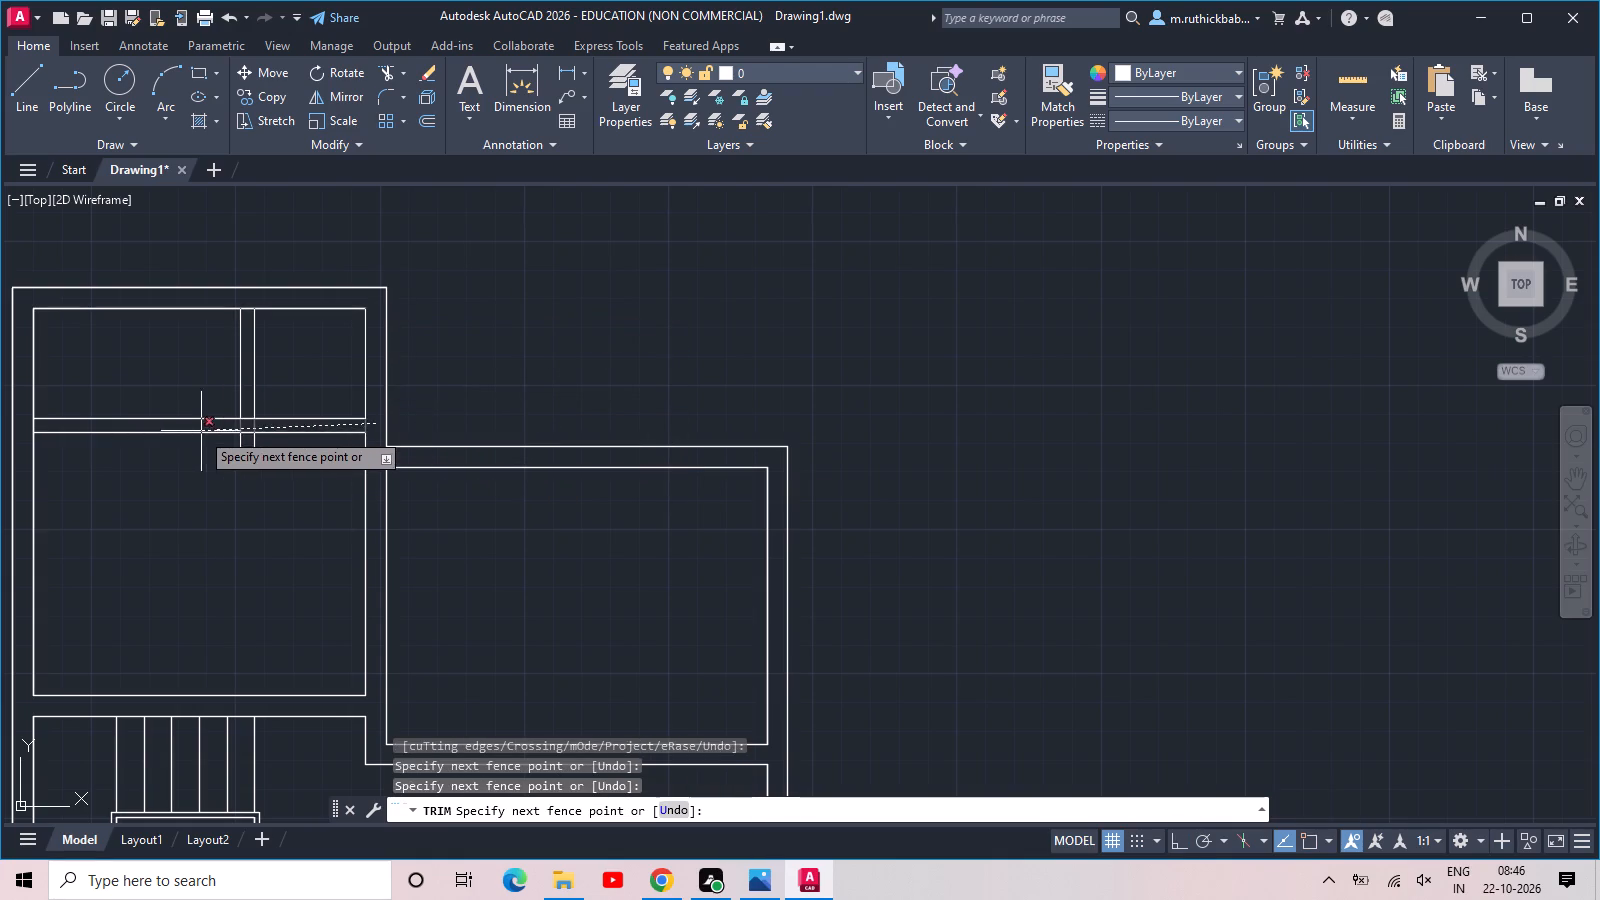
pyautogui.click(21, 428)
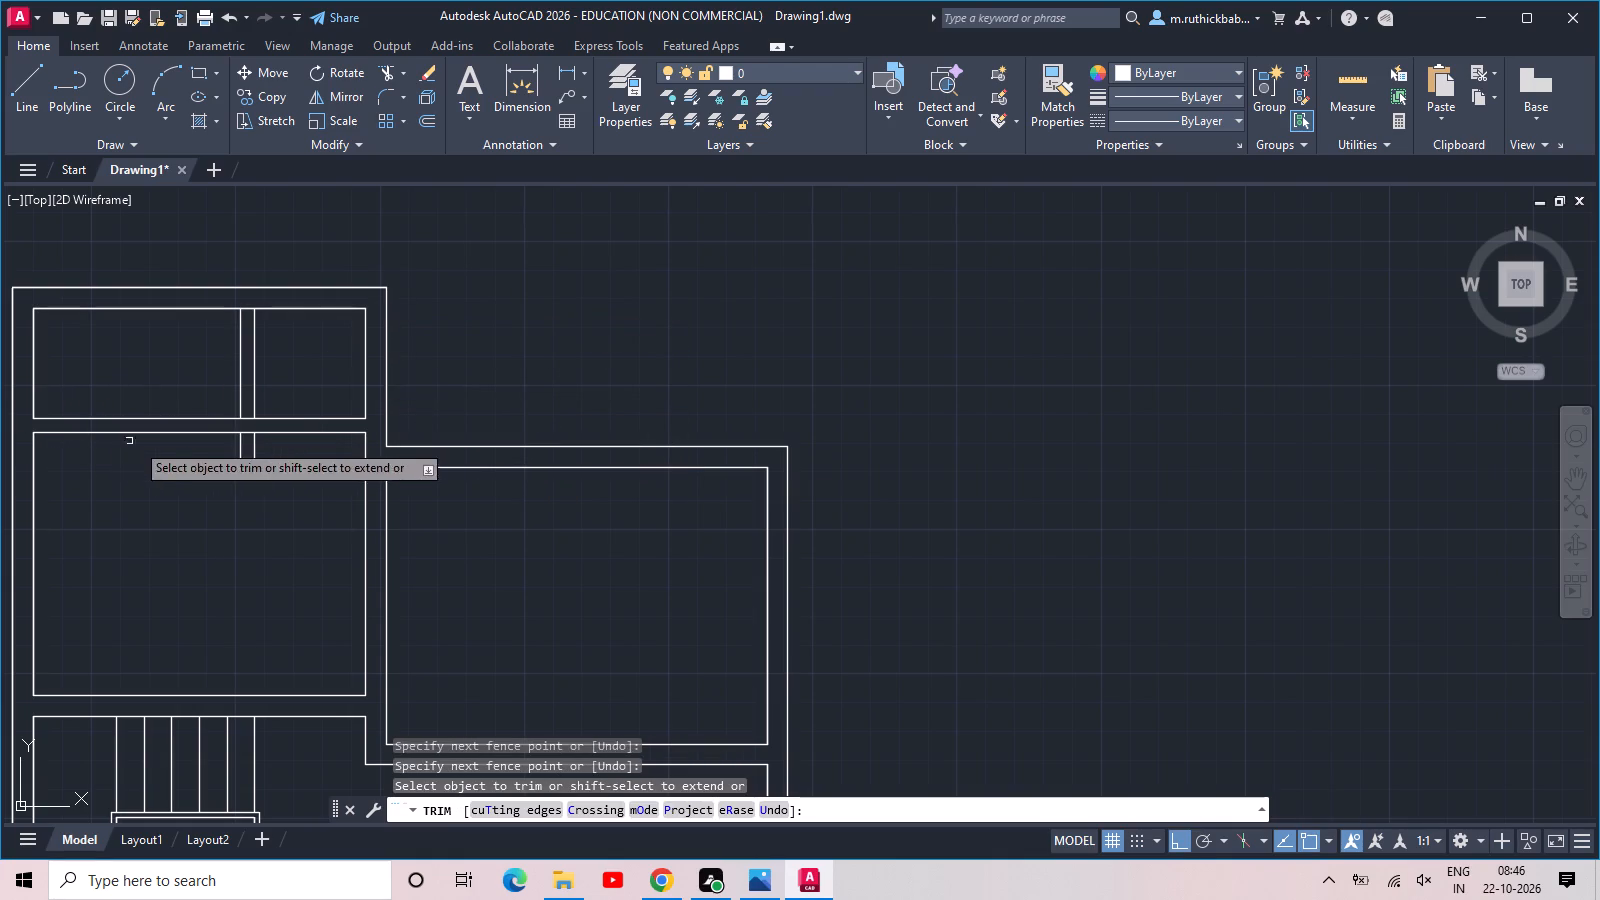
# Trim the short vertical partition's ends below the horizontal partition and the top wall's inner line between the vertical partition's lines.
pyautogui.click(185, 449)
pyautogui.click(288, 448)
pyautogui.scroll(1, 225, 357)
pyautogui.moveTo(225, 357); pyautogui.dragTo(284, 372, button='middle')
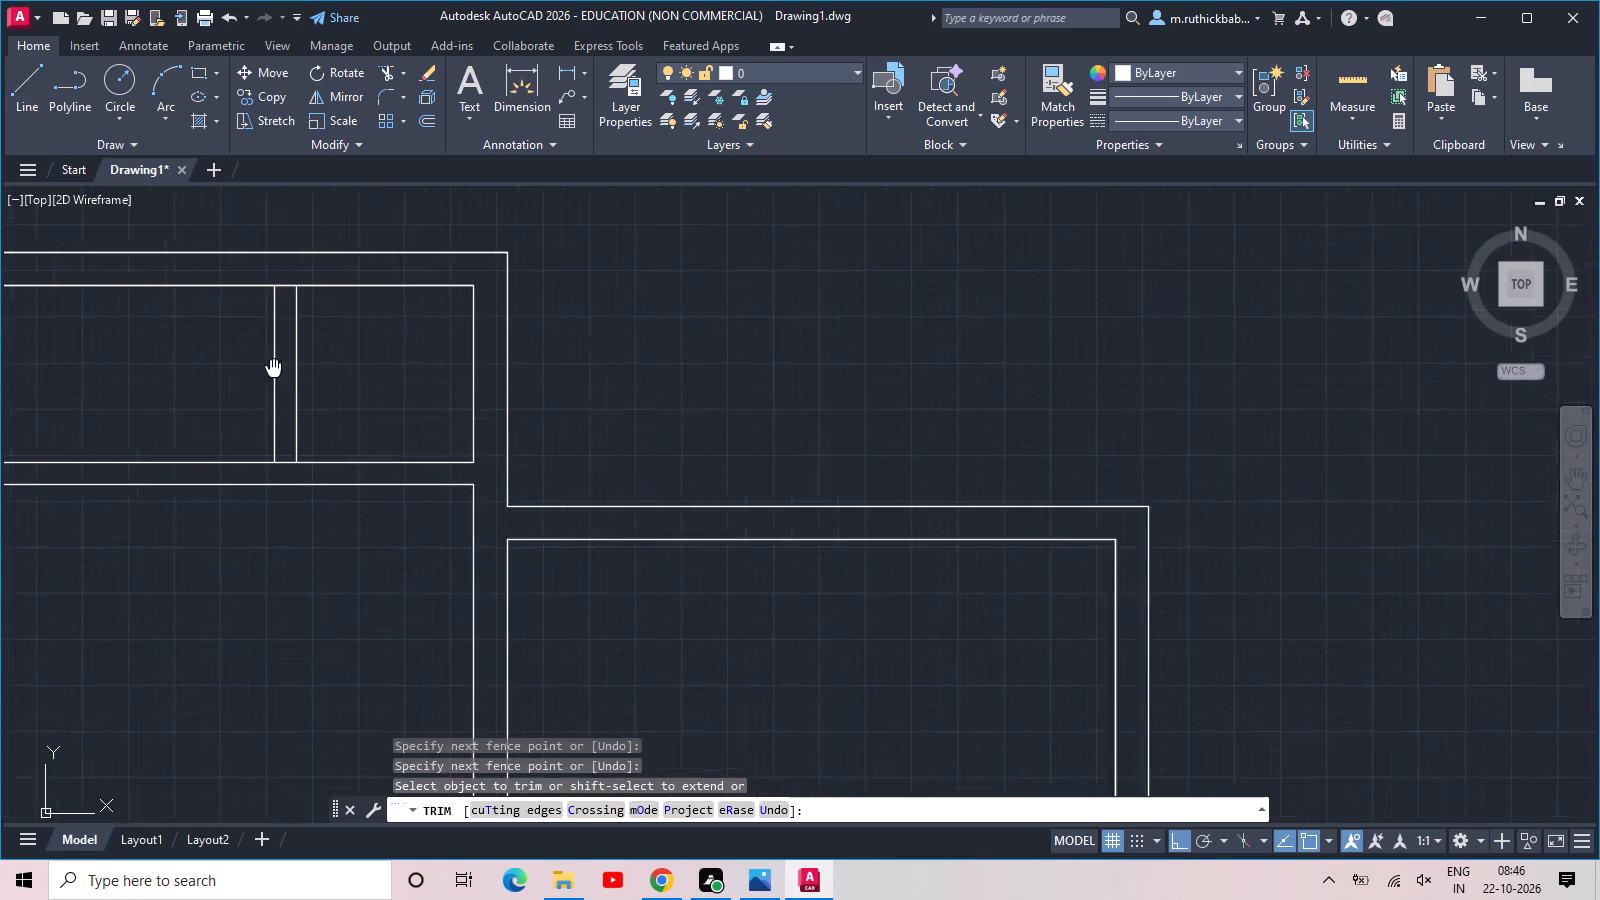
pyautogui.moveTo(284, 372); pyautogui.dragTo(374, 407, button='middle')
pyautogui.scroll(2, 413, 347)
pyautogui.click(406, 329)
pyautogui.click(413, 289)
pyautogui.press('Escape')
pyautogui.scroll(-2, 410, 284)
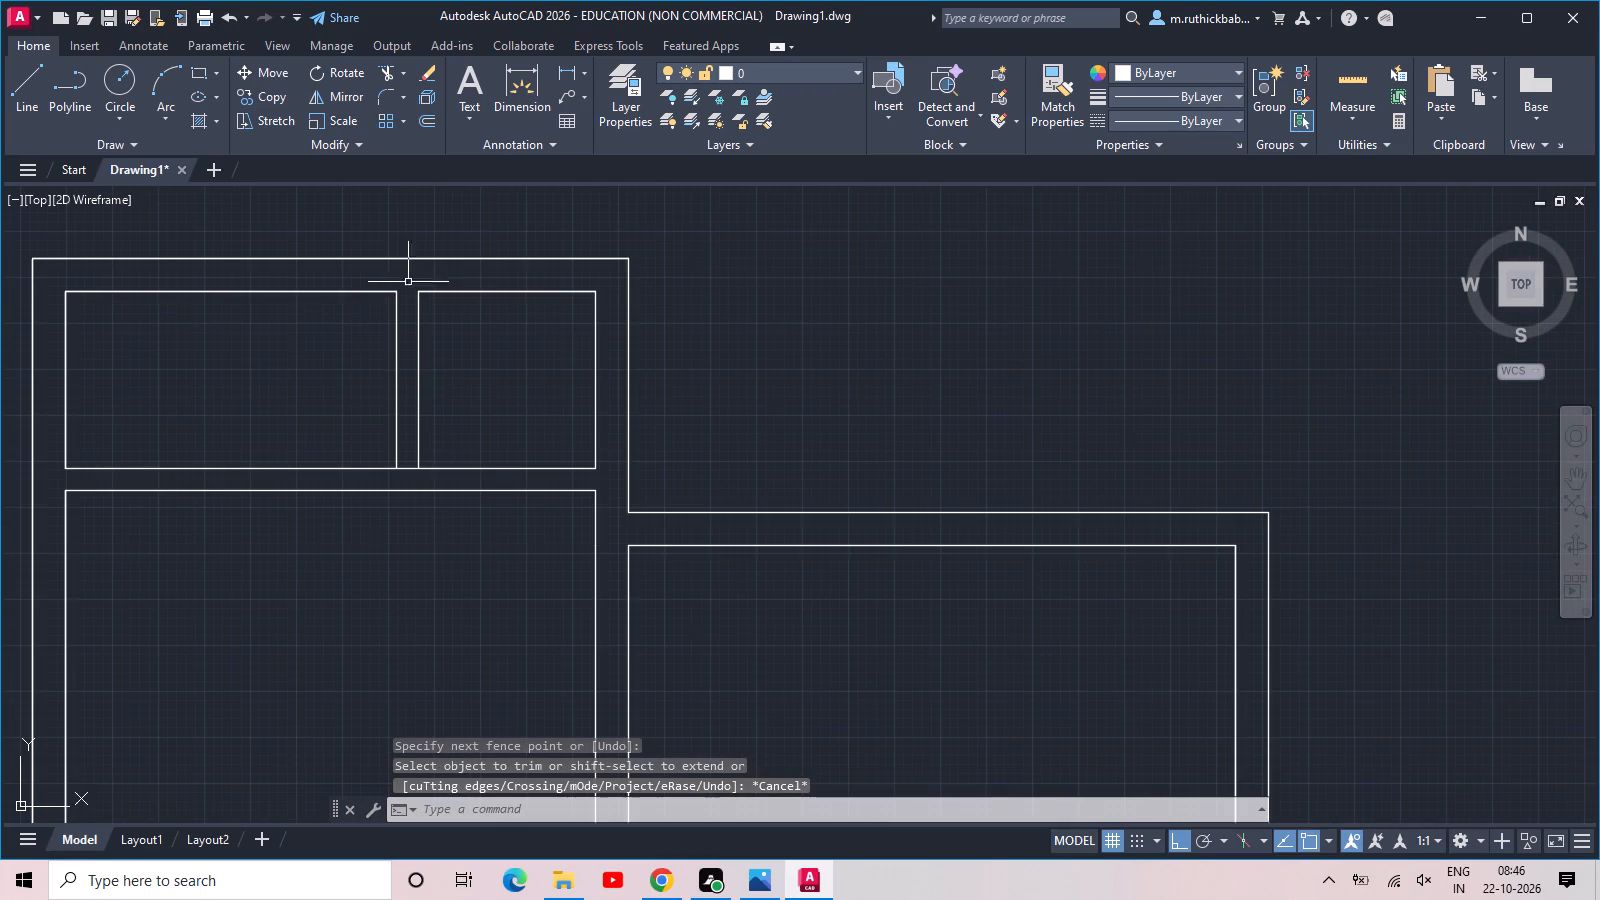
pyautogui.press('Escape')
# Trim the horizontal partition's upper line where it crosses between the short vertical partition's lines in the notched plan's top left block.
pyautogui.press('space')
pyautogui.press('space')
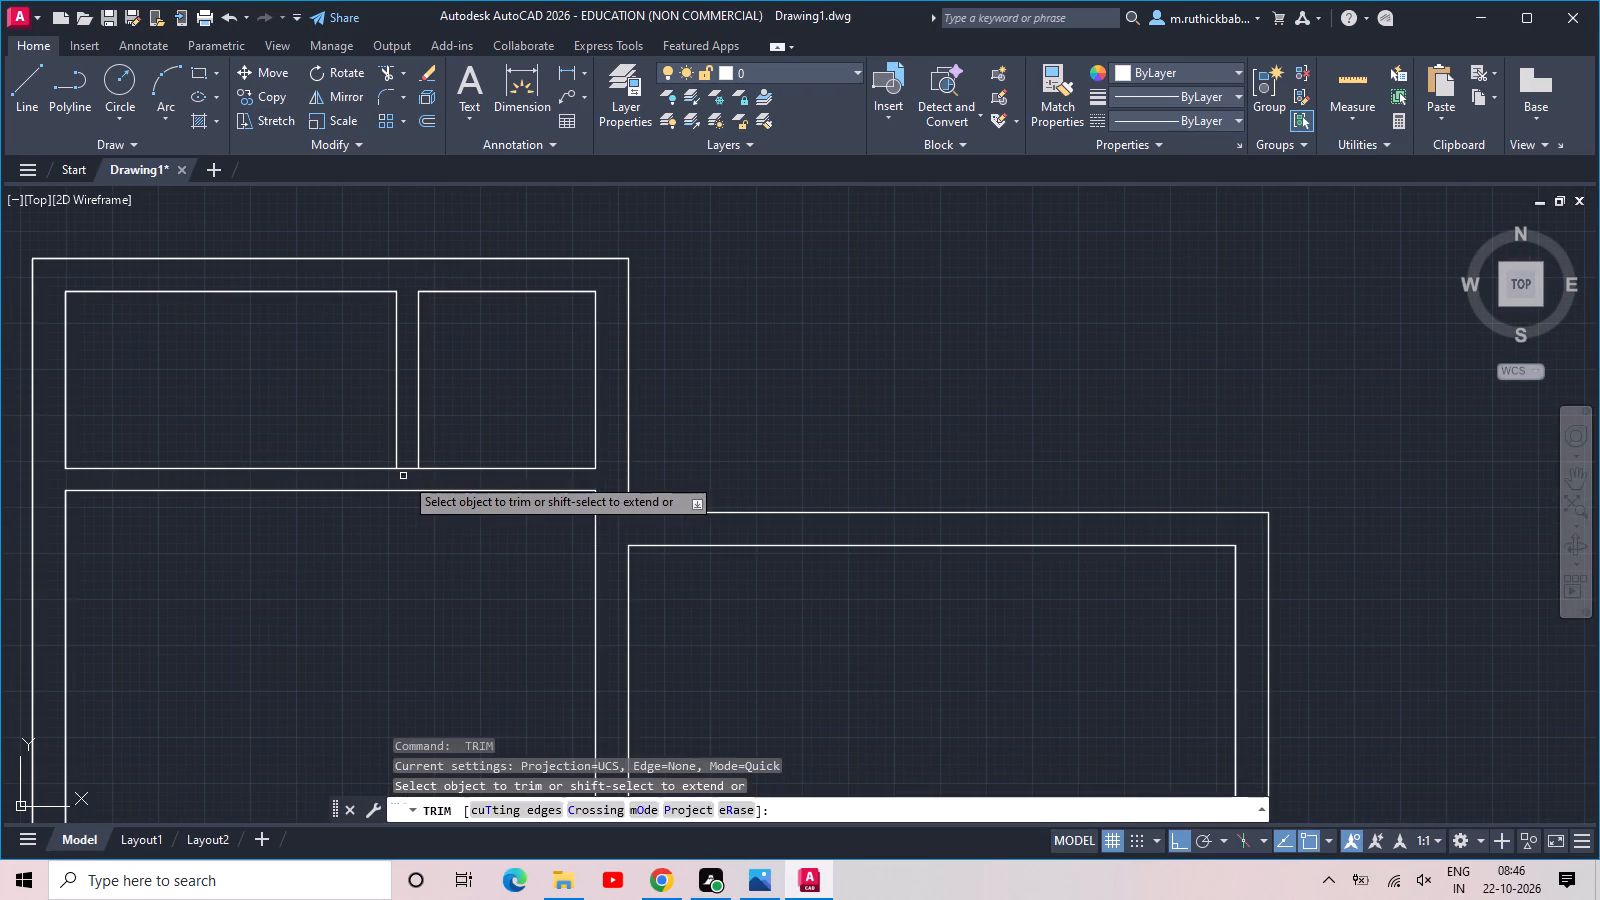
pyautogui.scroll(2, 422, 474)
pyautogui.moveTo(386, 473); pyautogui.dragTo(389, 460)
pyautogui.click(388, 410)
pyautogui.scroll(-2, 388, 410)
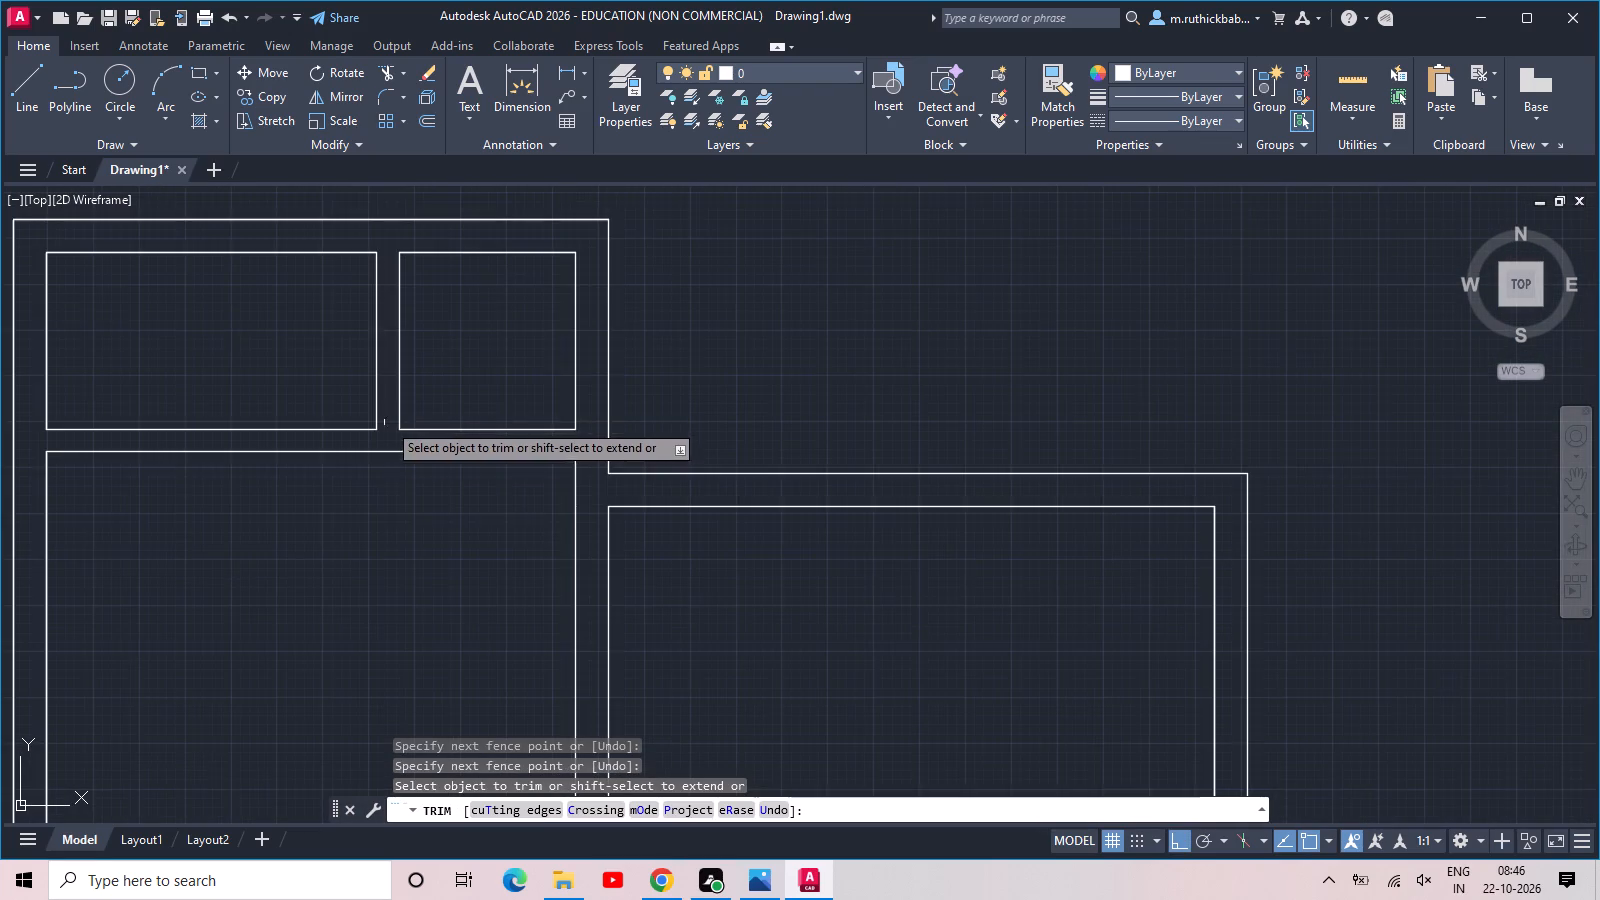
pyautogui.scroll(-1, 341, 476)
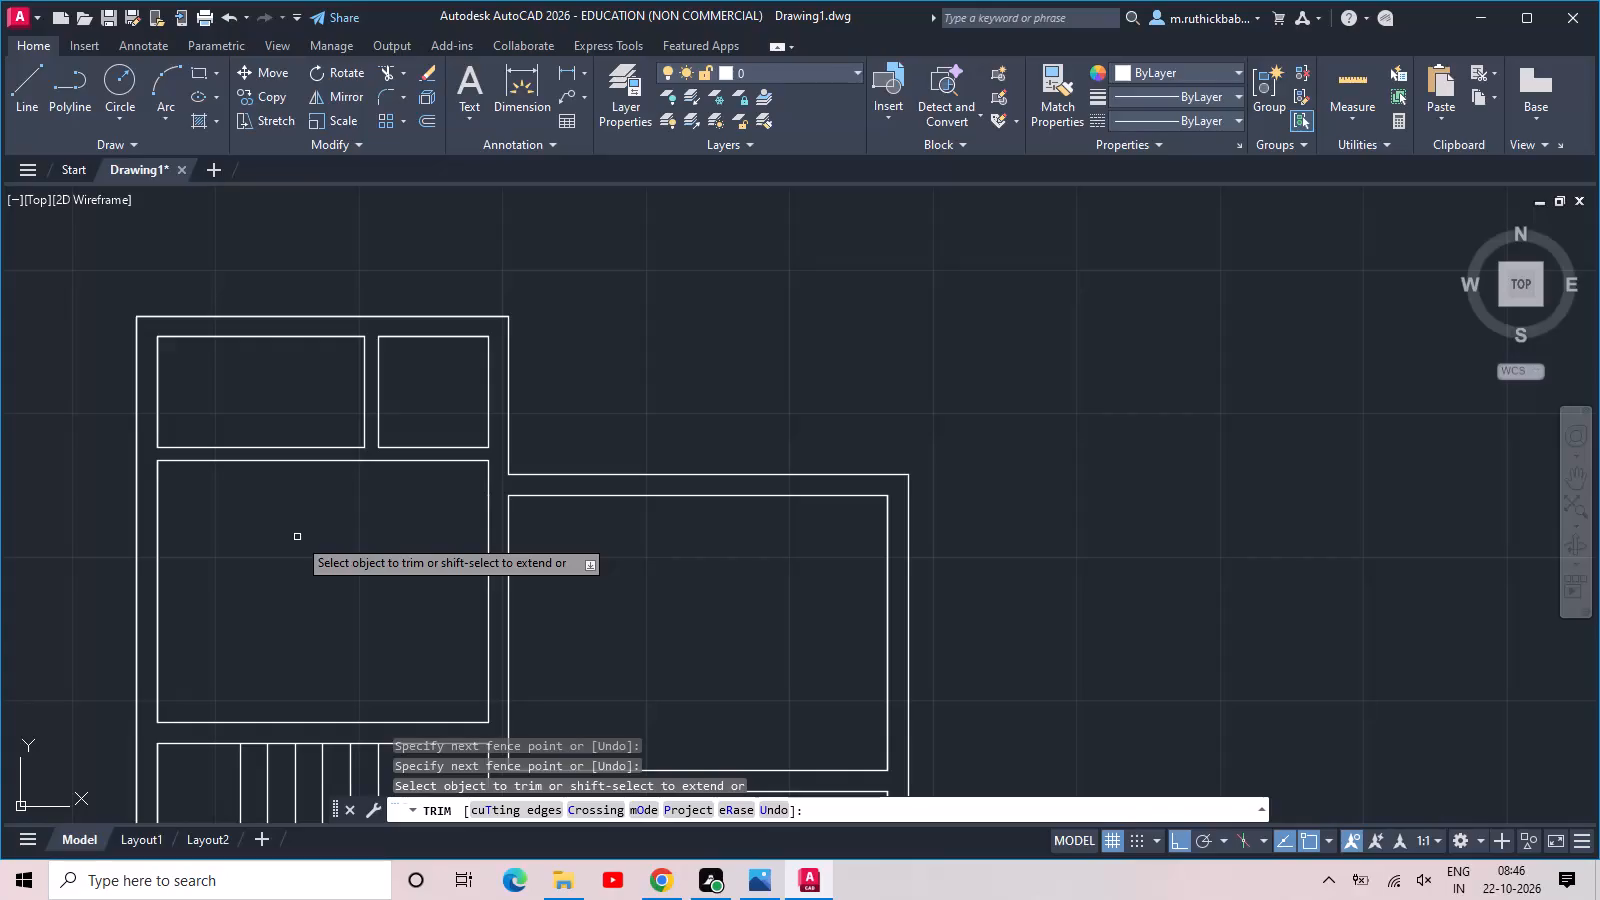
pyautogui.press('Escape')
# Save the drawing in the Documents folder under the file name G+1.
pyautogui.hotkey('ctrl', 's')
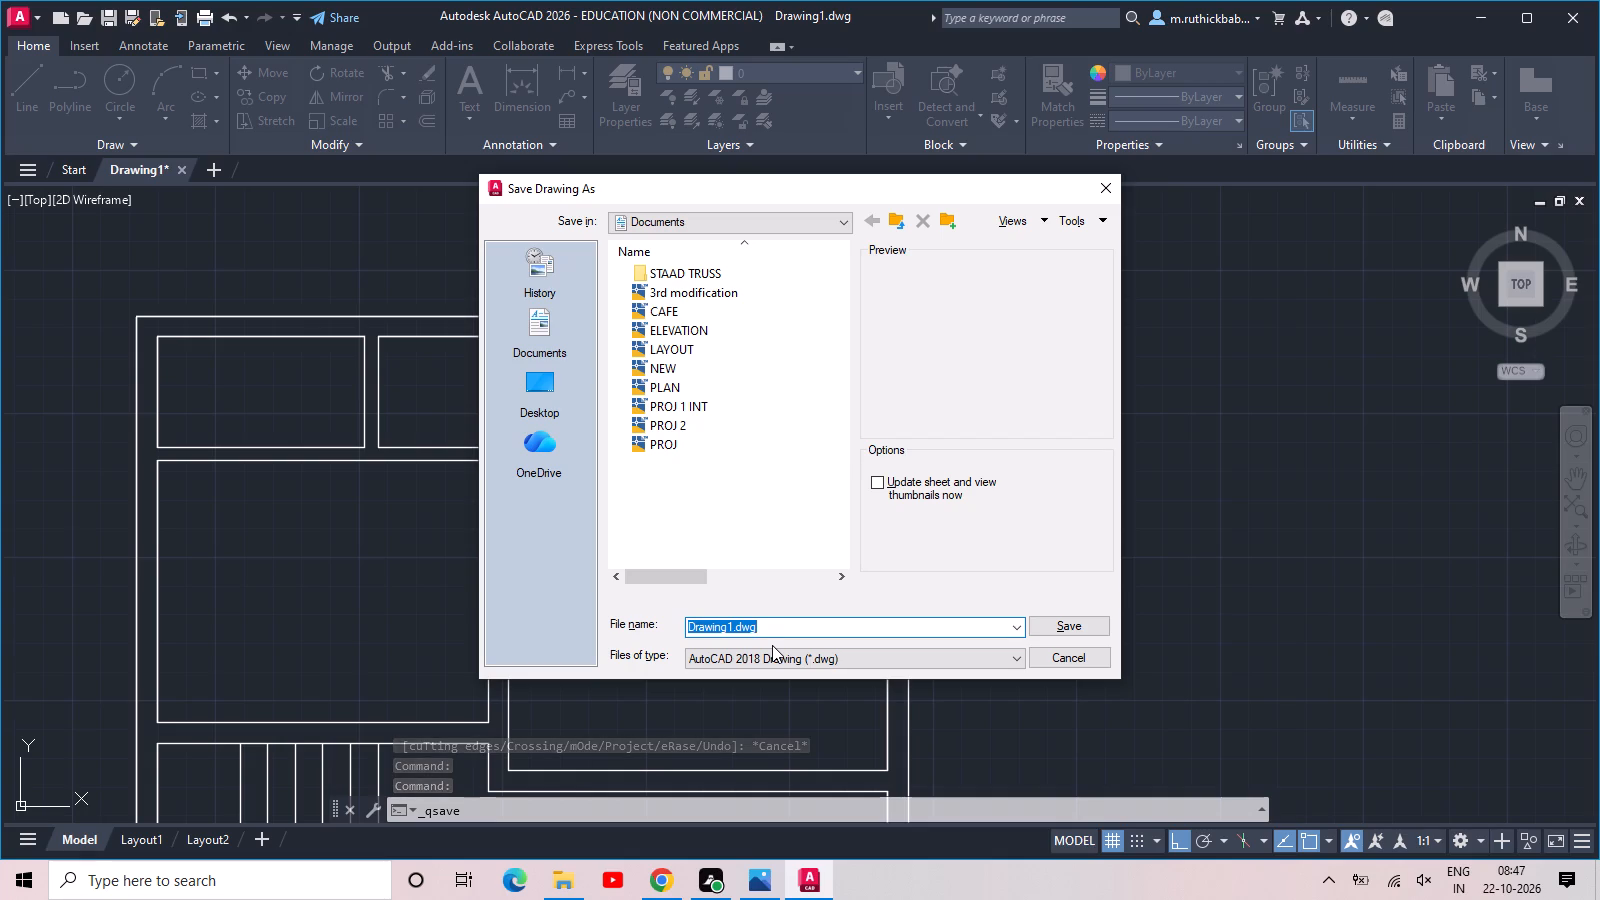
pyautogui.press('BackSpace')
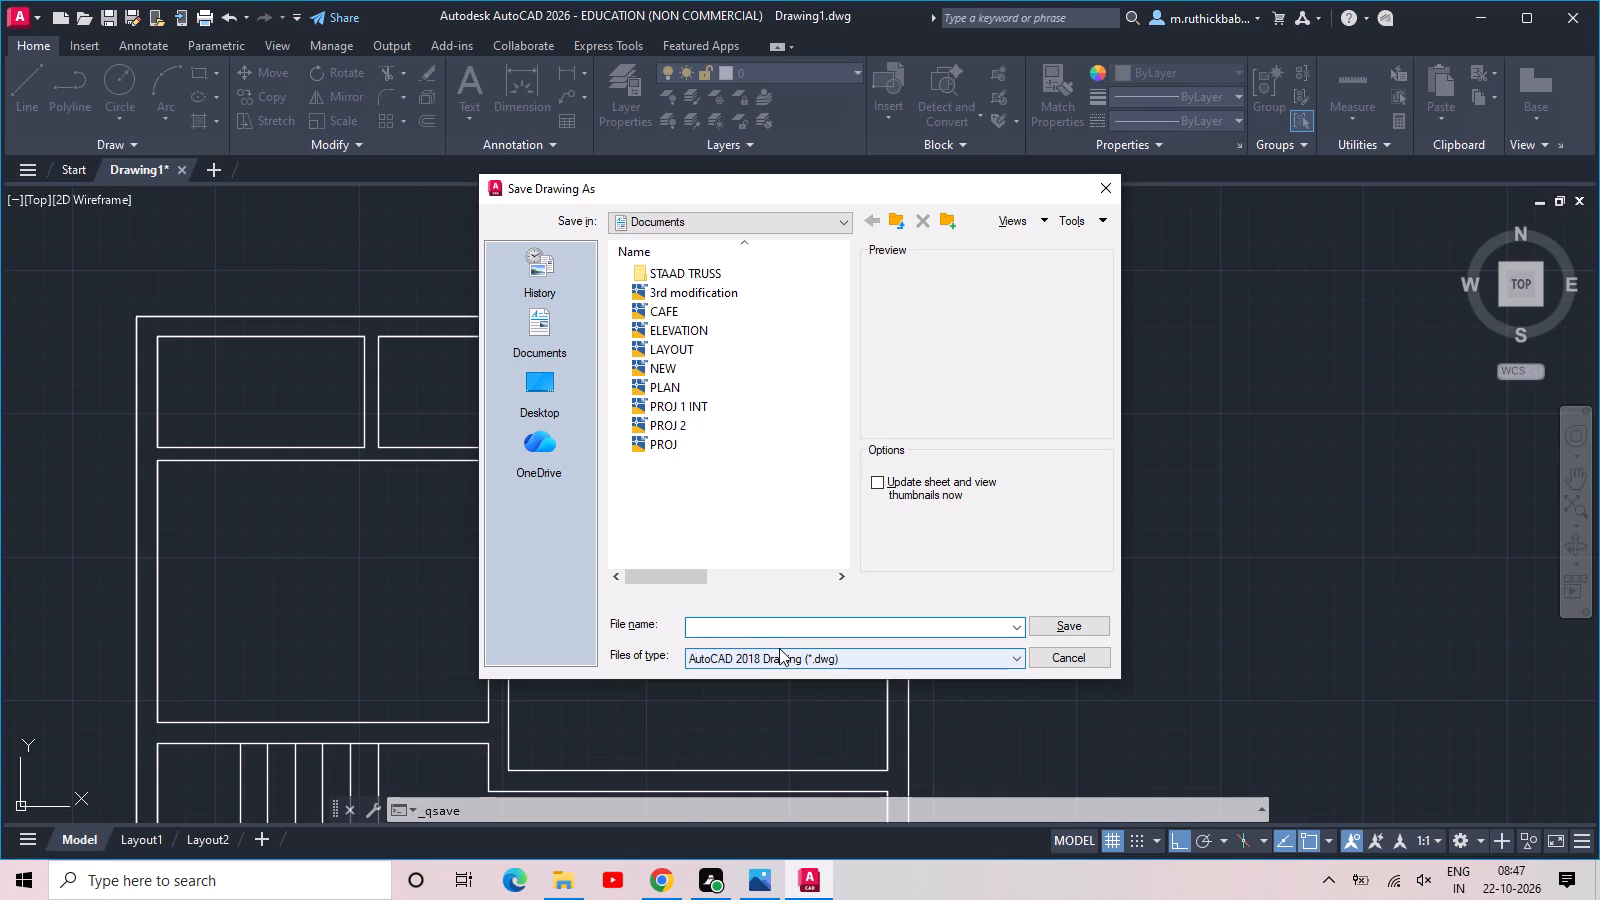
pyautogui.click(779, 648)
pyautogui.press('g')
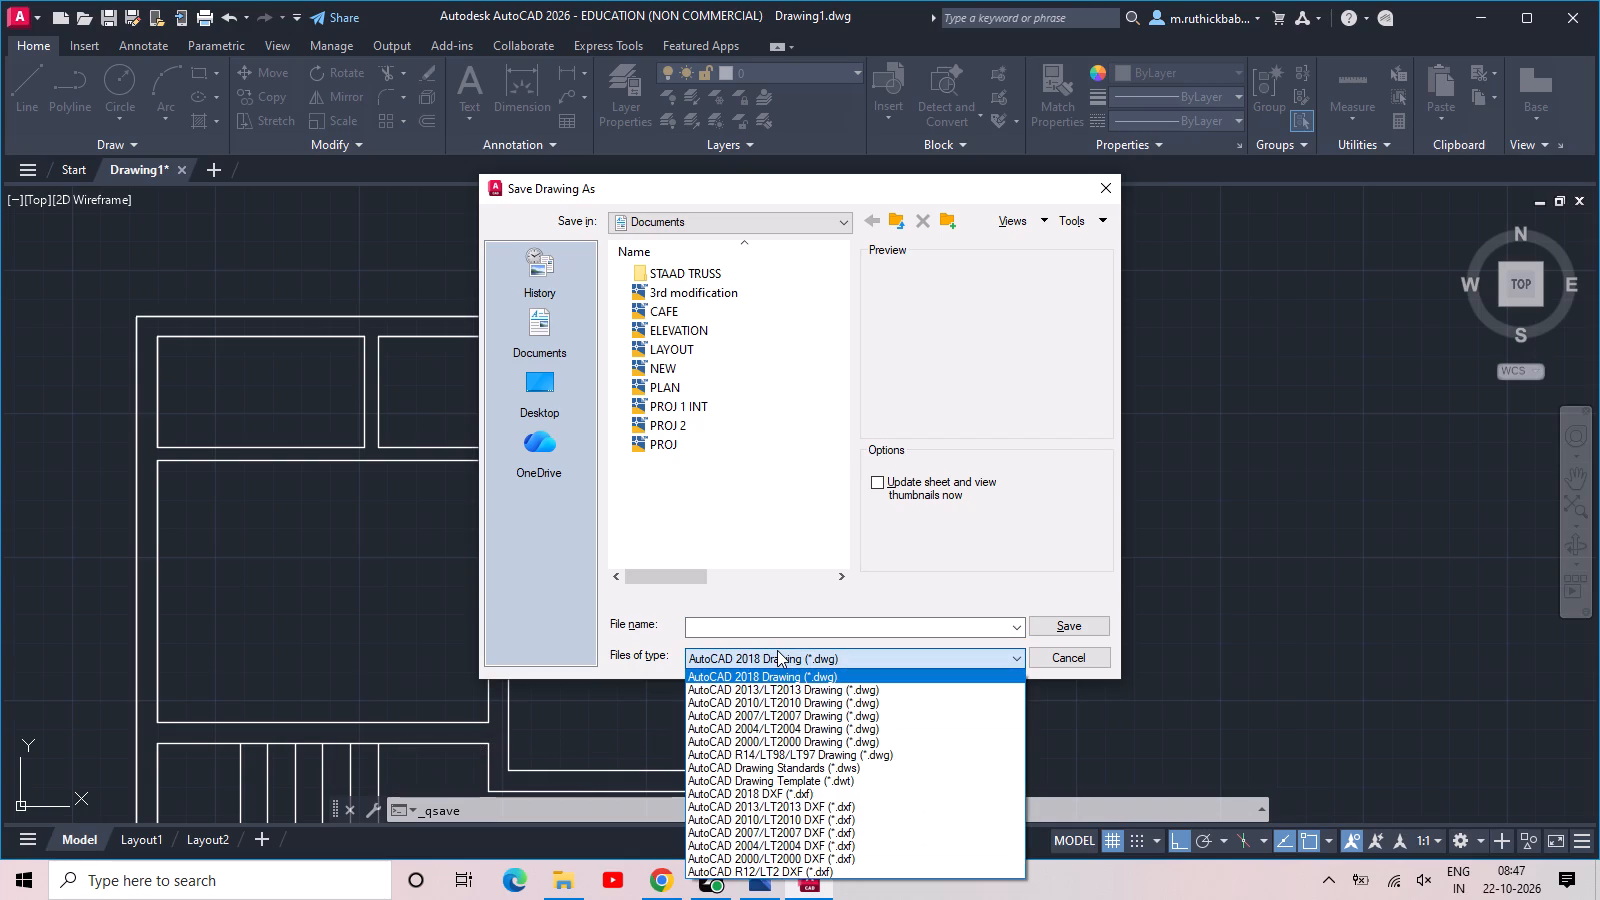
pyautogui.click(1379, 463)
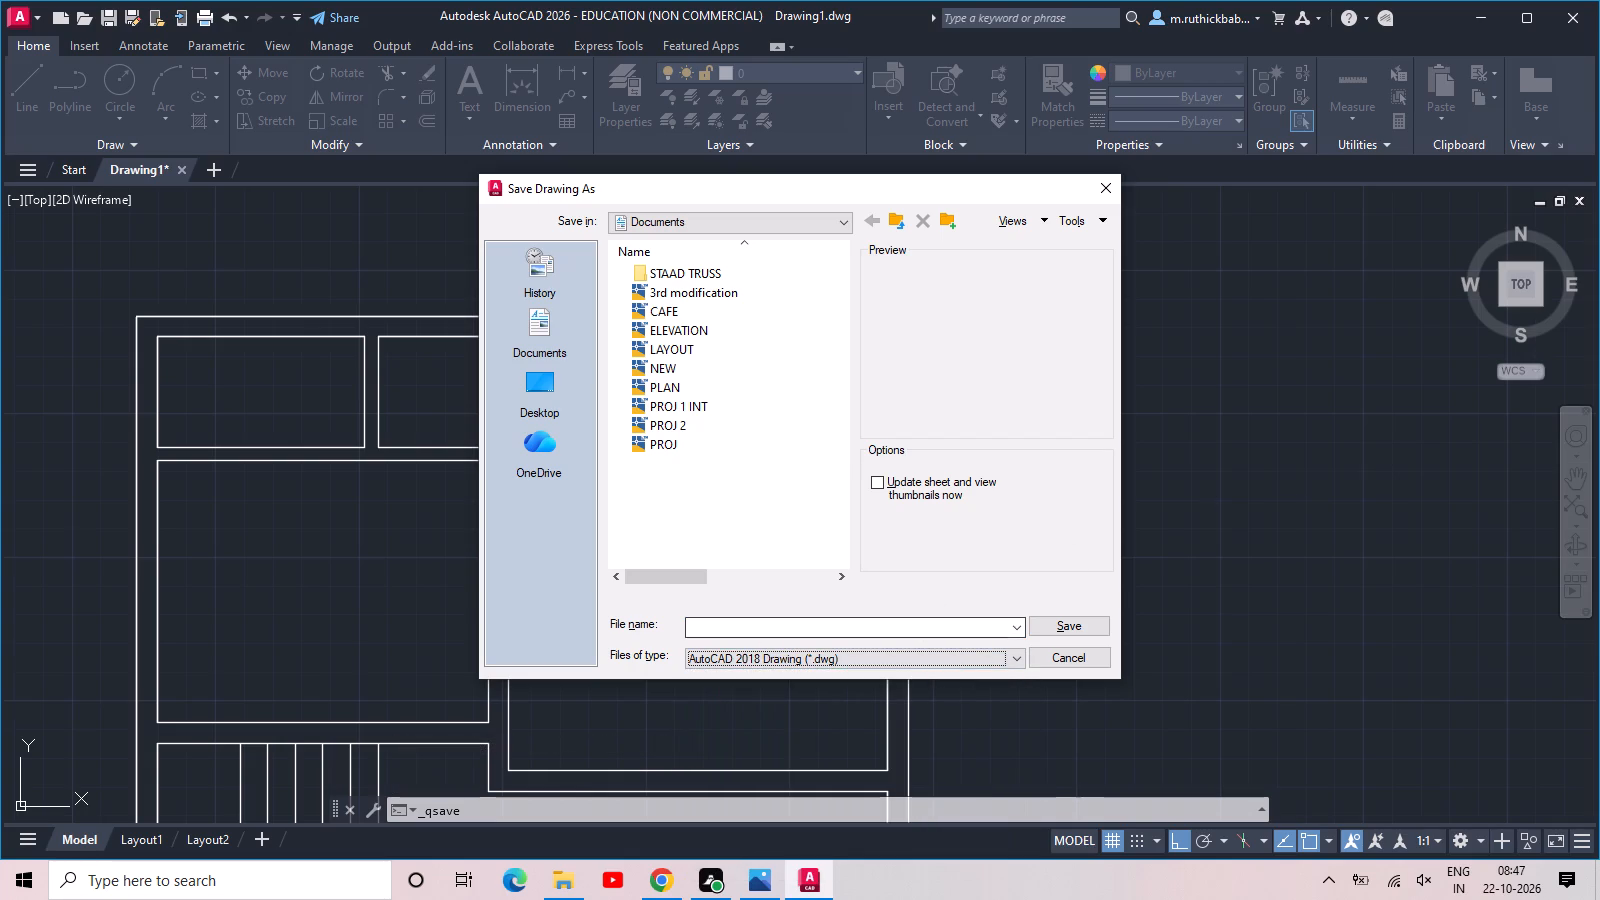
pyautogui.click(897, 617)
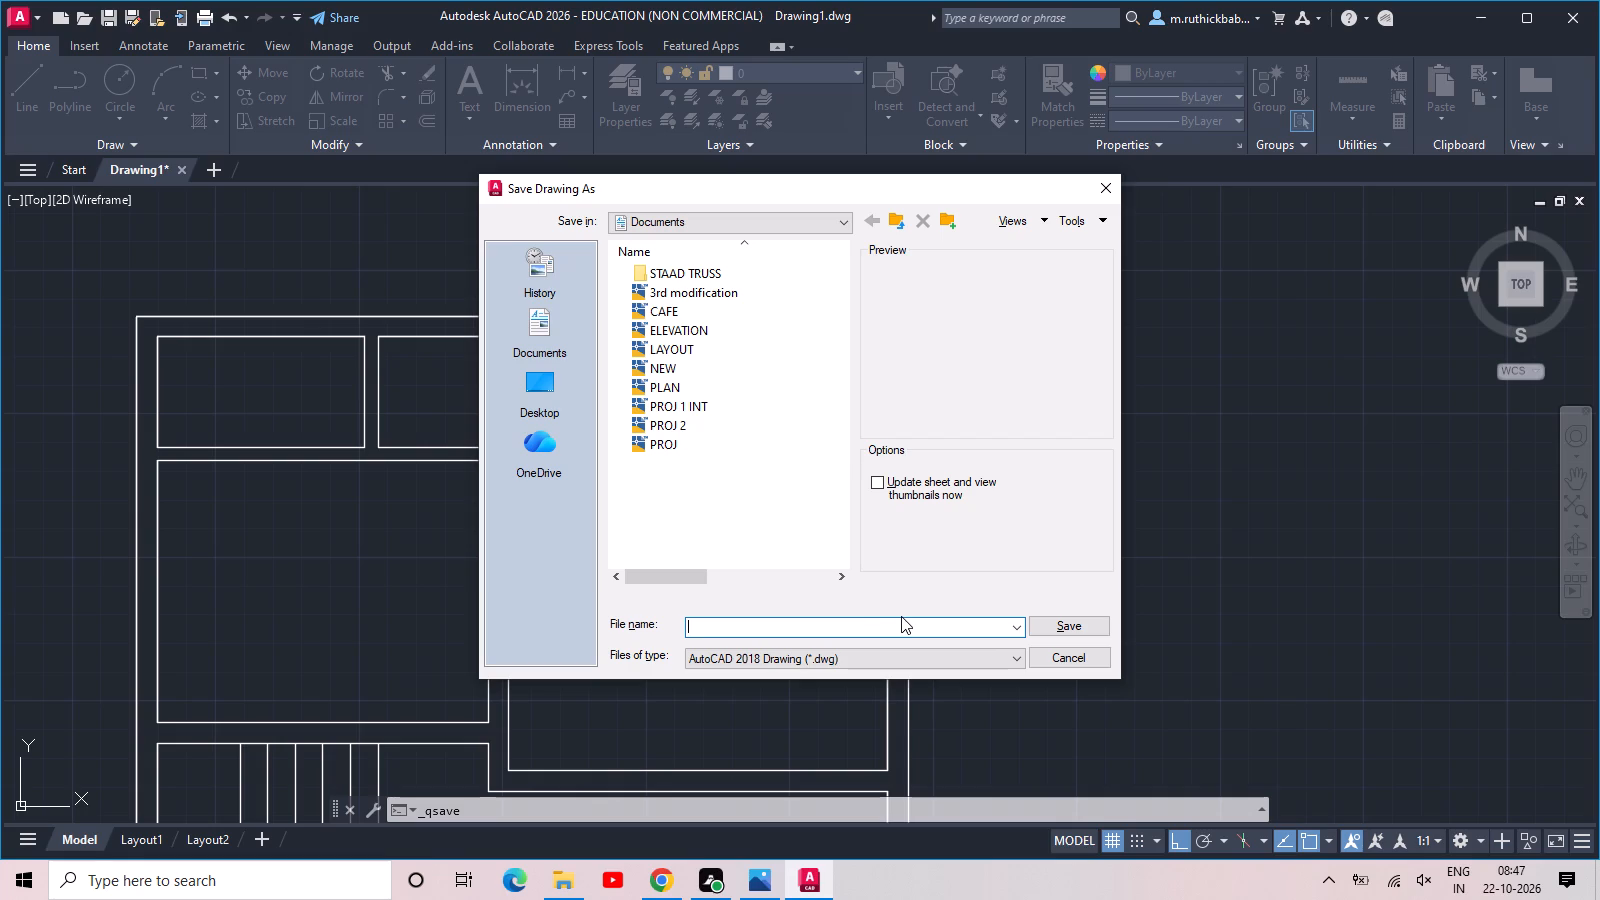
pyautogui.hotkey('shift', '_')
pyautogui.hotkey('shift', 'BackSpace')
pyautogui.write('+1')
pyautogui.click(1084, 617)
# Save the G+1 drawing again.
pyautogui.scroll(-2, 774, 549)
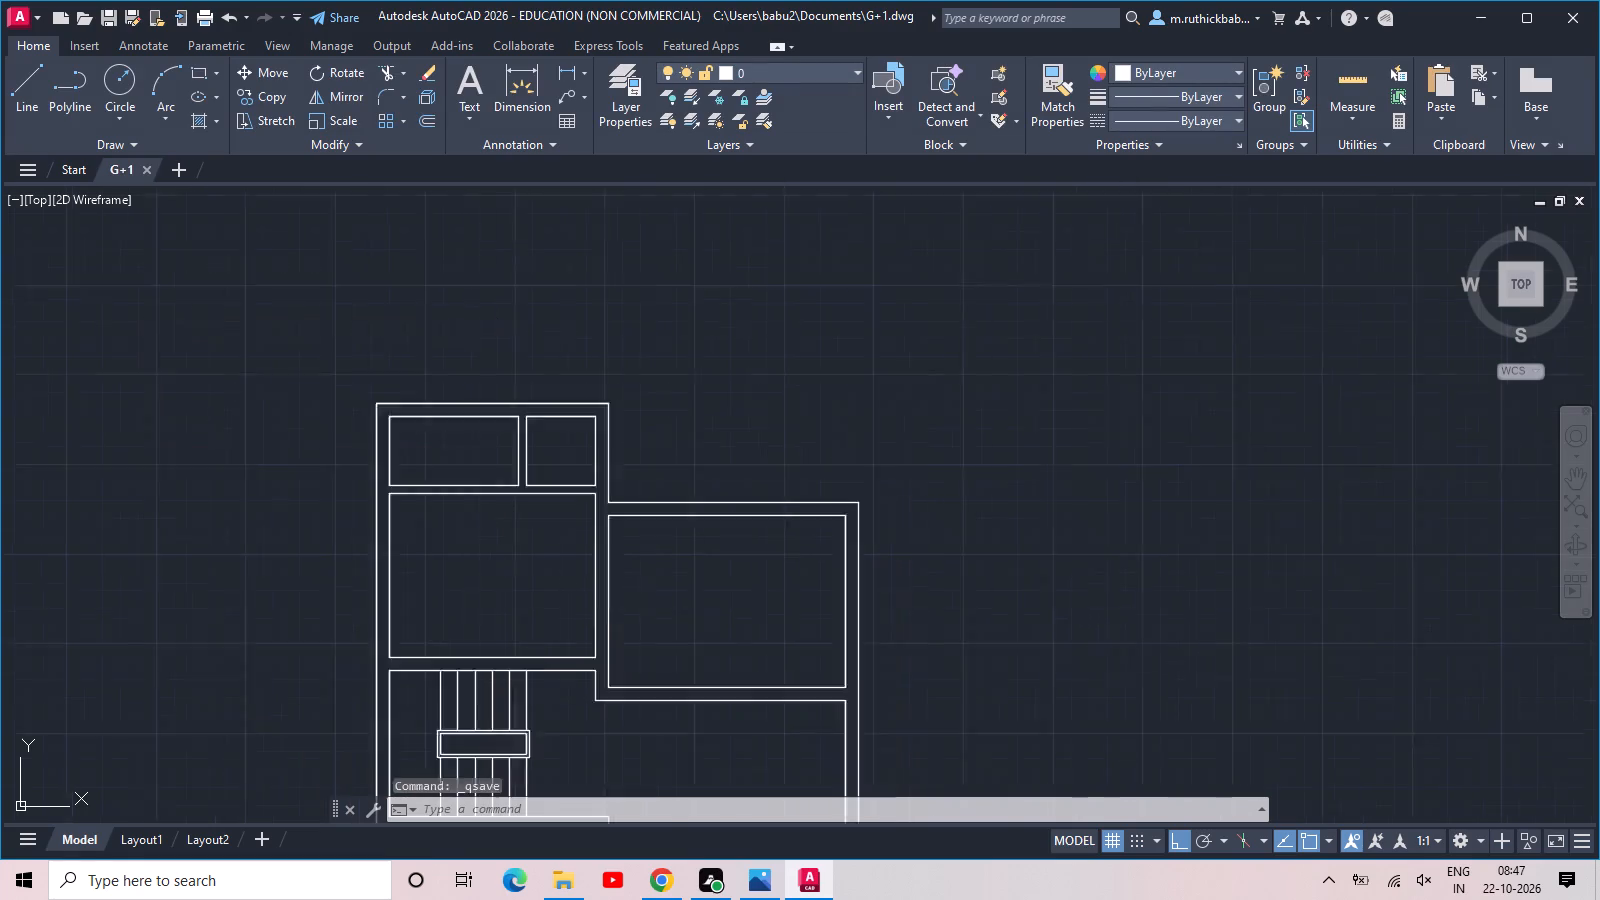
pyautogui.press('s')
pyautogui.moveTo(670, 612); pyautogui.dragTo(664, 575, button='middle')
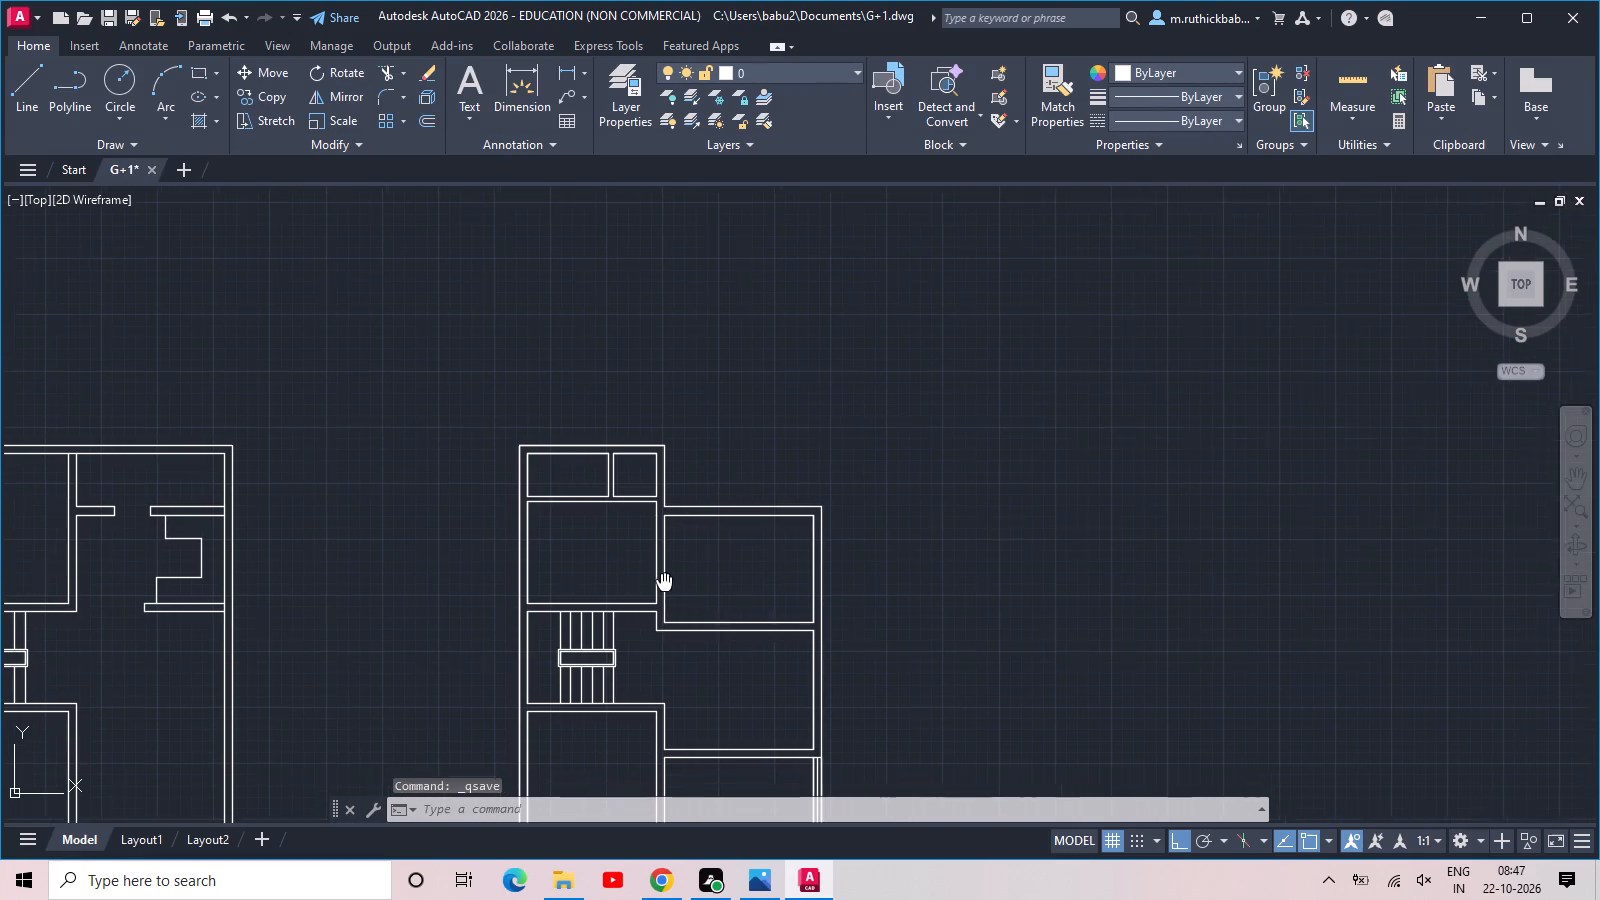
pyautogui.moveTo(664, 575); pyautogui.dragTo(670, 498, button='middle')
pyautogui.hotkey('ctrl', 's')
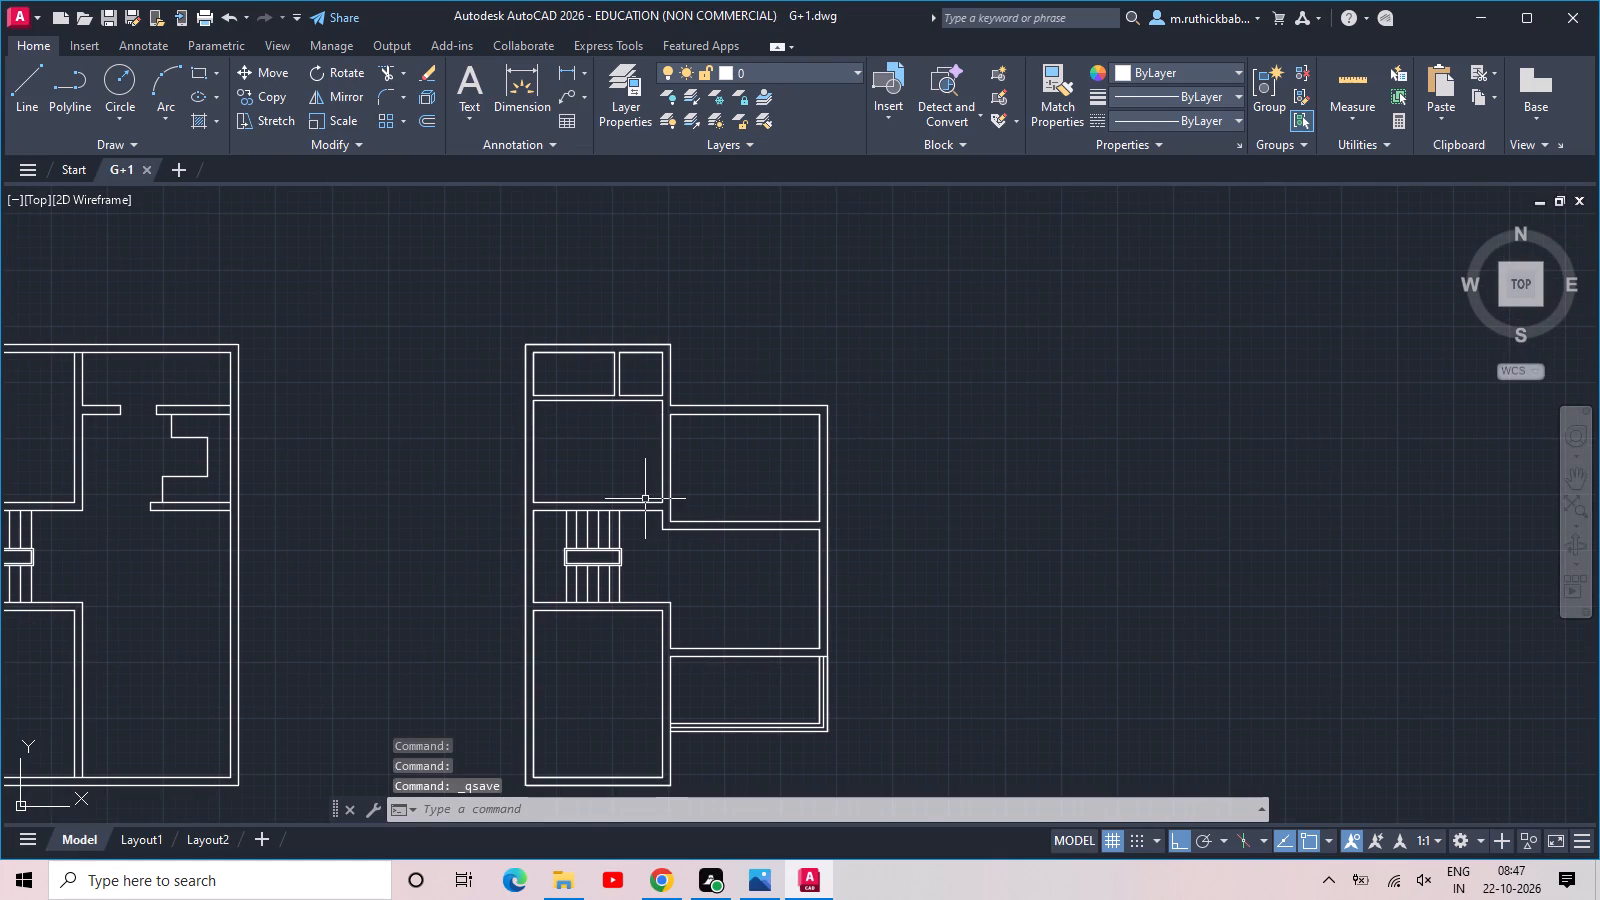
# Insert the Bed - Queen block from the Home - Space Planner library in the empty space left of the first plan.
pyautogui.scroll(1, 645, 499)
pyautogui.scroll(-2, 624, 503)
pyautogui.moveTo(583, 477); pyautogui.dragTo(610, 403, button='middle')
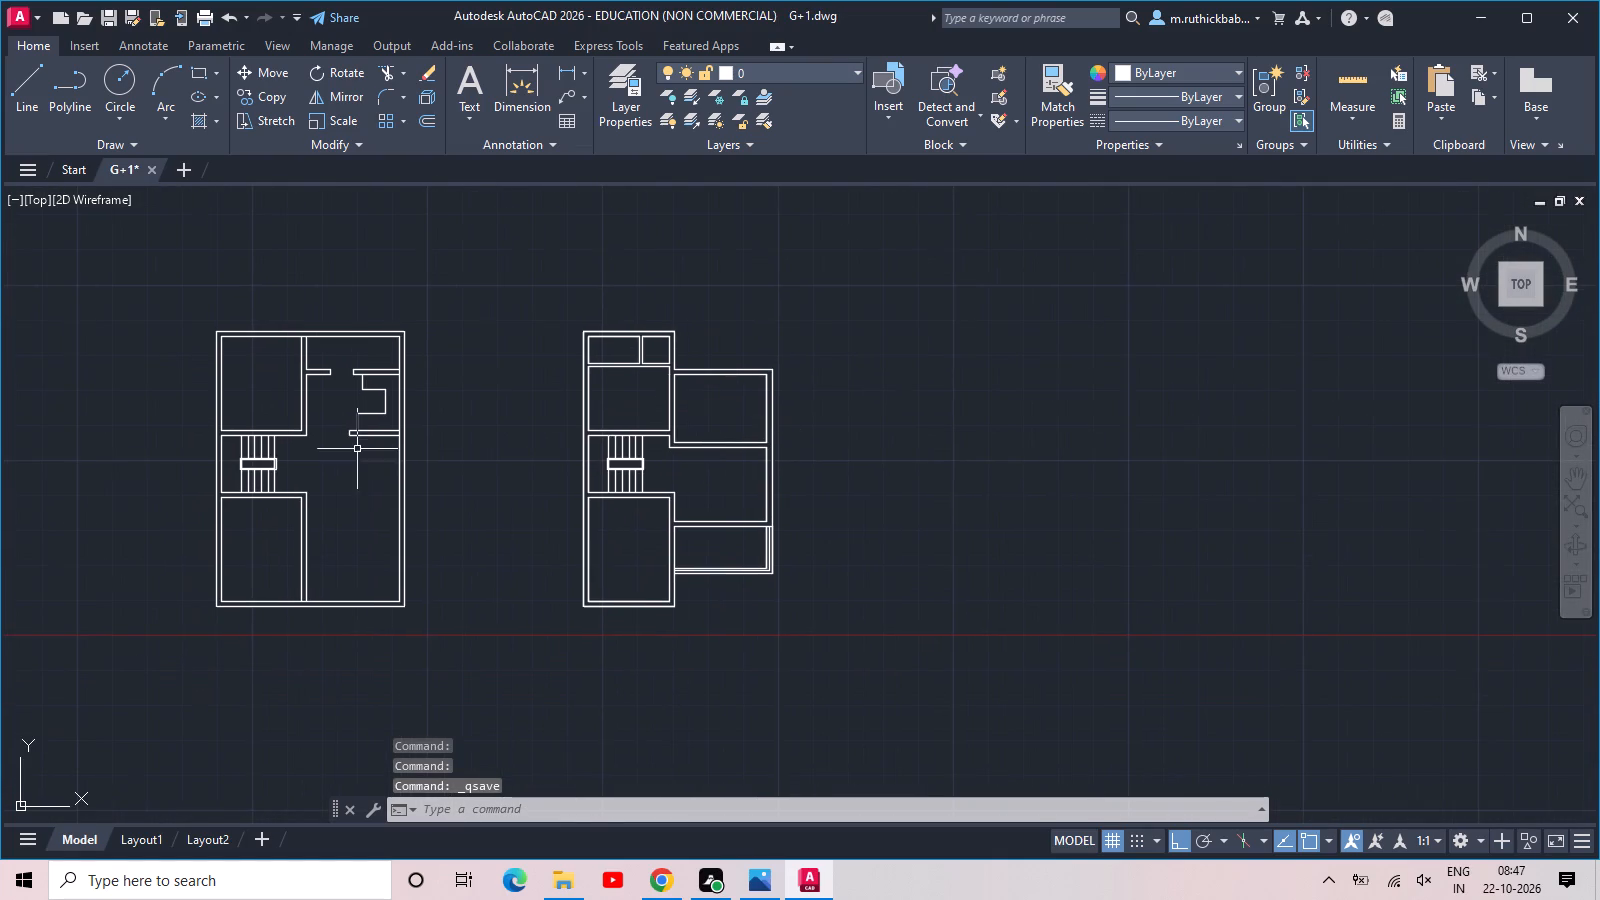
pyautogui.moveTo(357, 450); pyautogui.dragTo(554, 458, button='middle')
pyautogui.scroll(1, 578, 457)
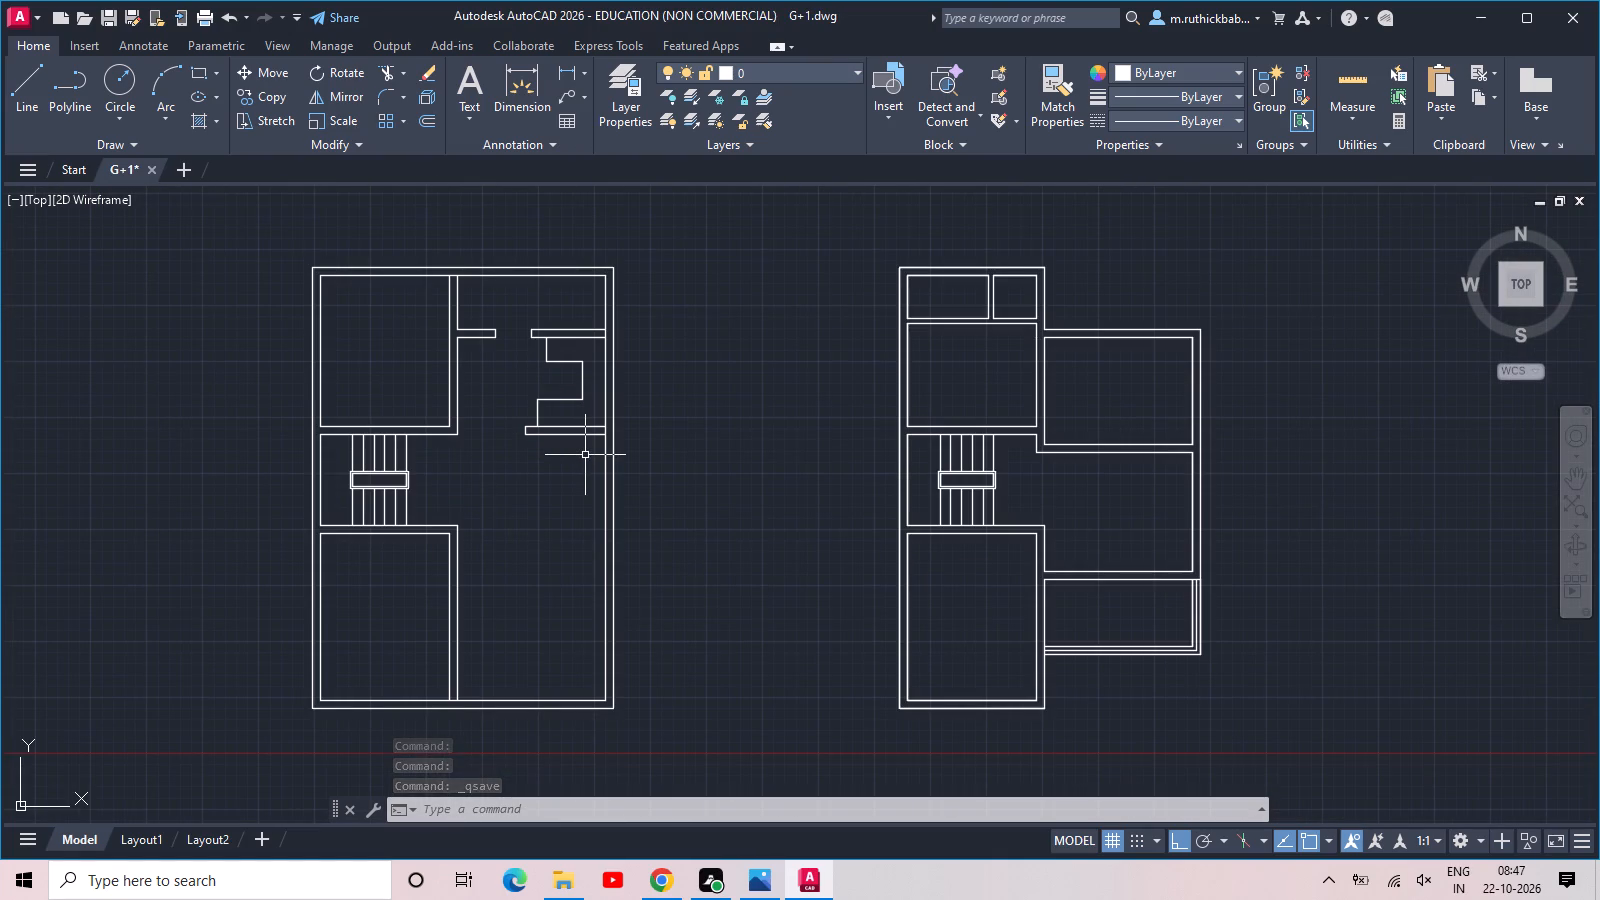
pyautogui.hotkey('ctrl', '2')
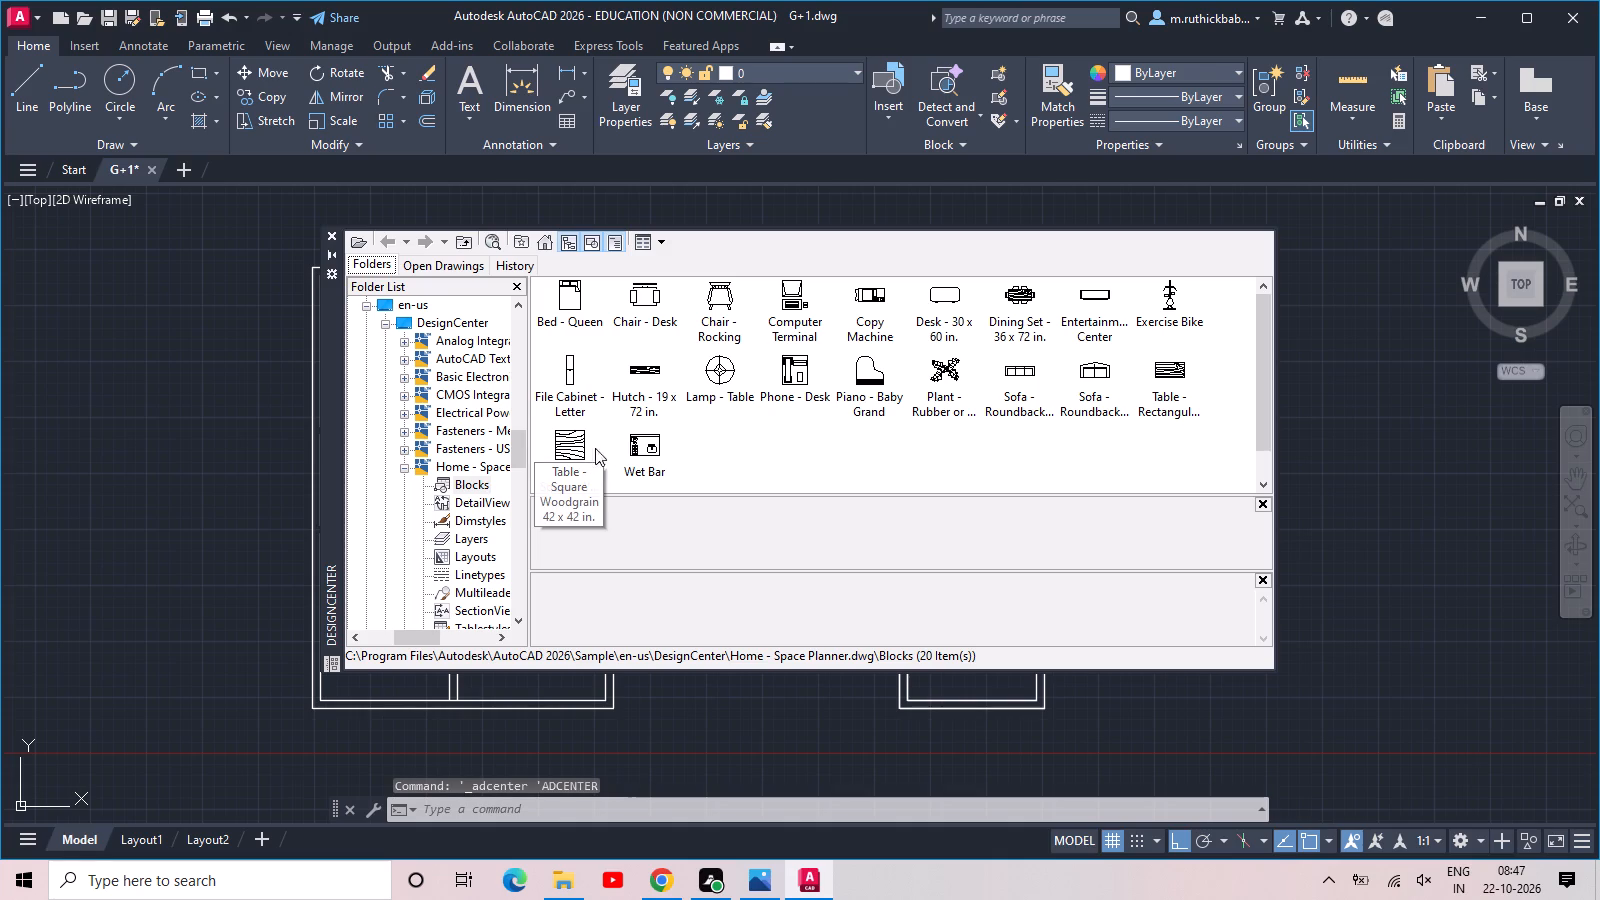
pyautogui.moveTo(569, 305); pyautogui.dragTo(61, 357)
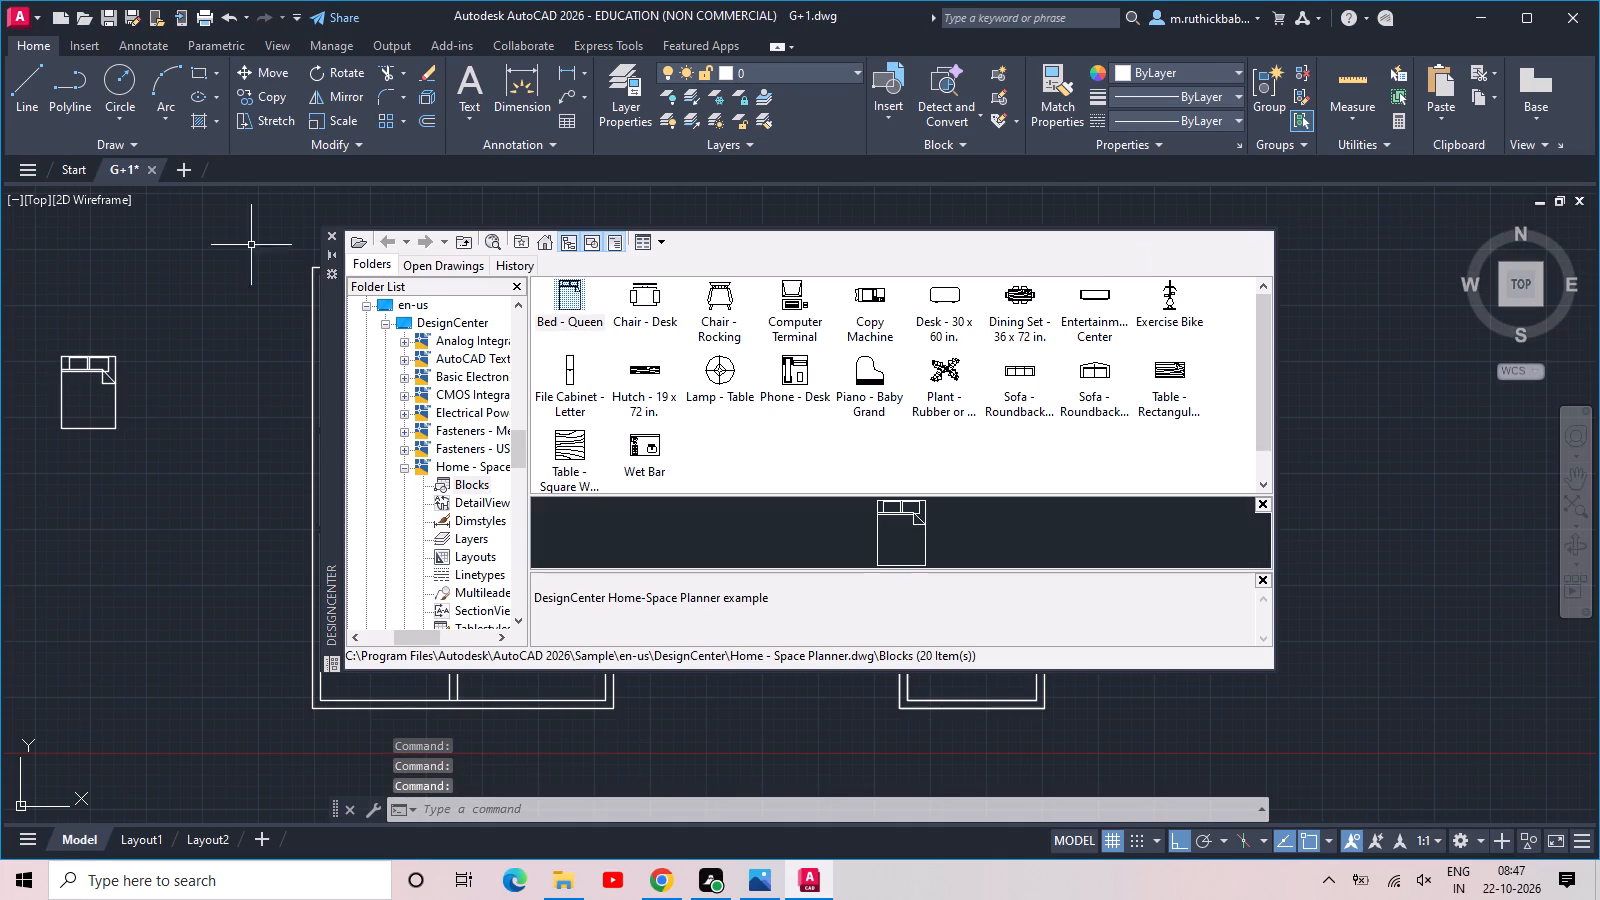
pyautogui.click(332, 234)
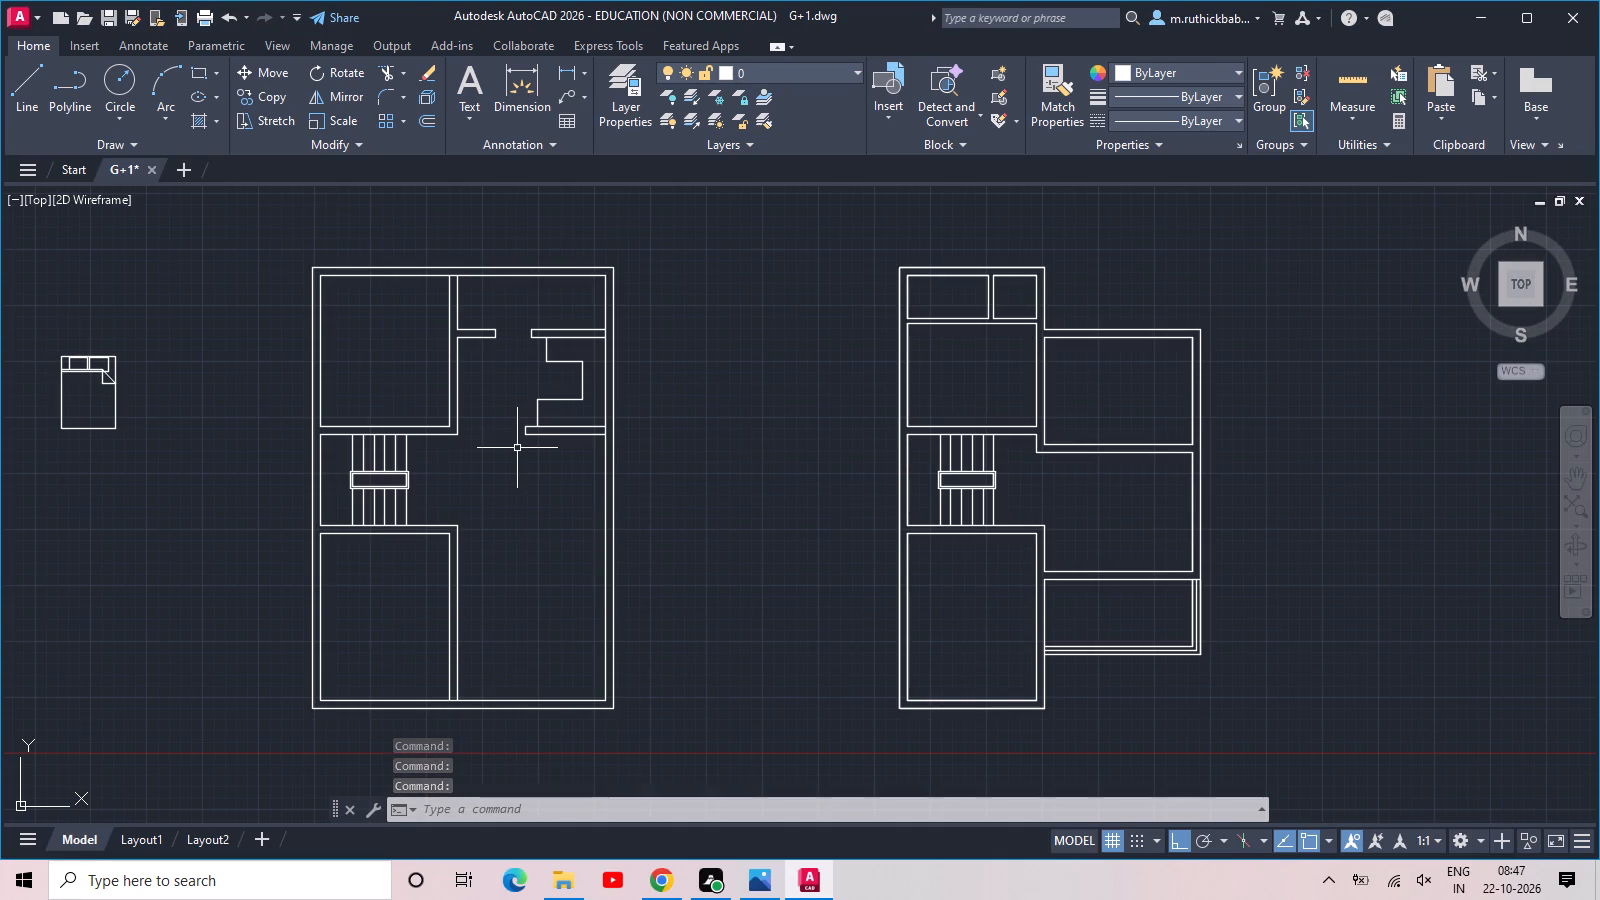
# Place two Door - Imperial blocks, one above the other, in the empty space between the two plans.
pyautogui.hotkey('ctrl', '3')
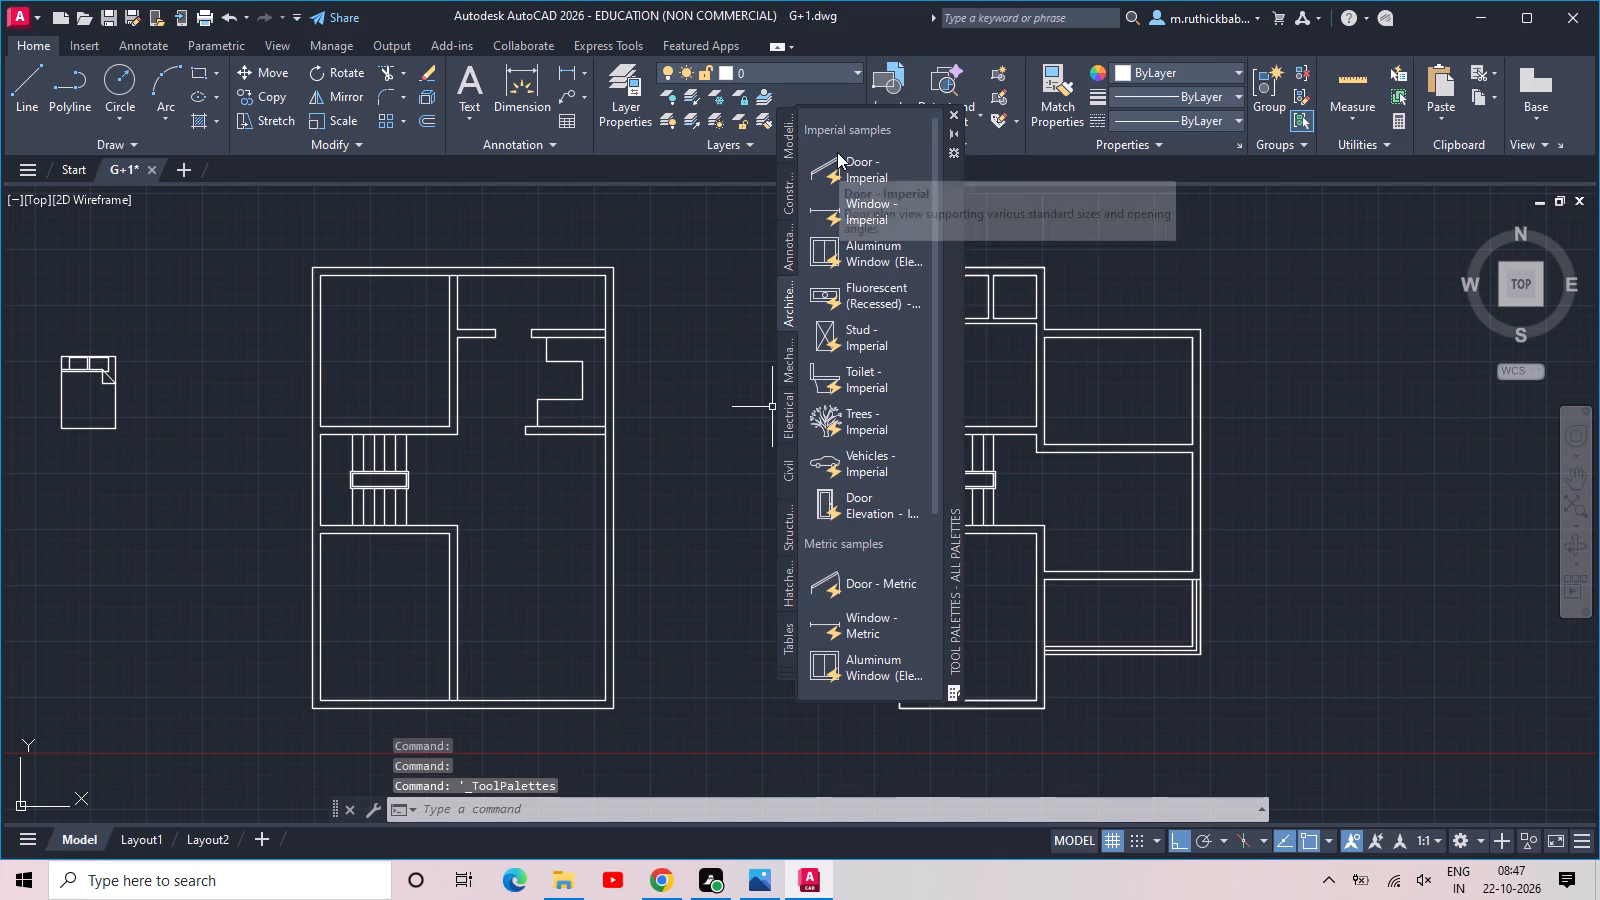
pyautogui.moveTo(837, 154); pyautogui.dragTo(720, 357)
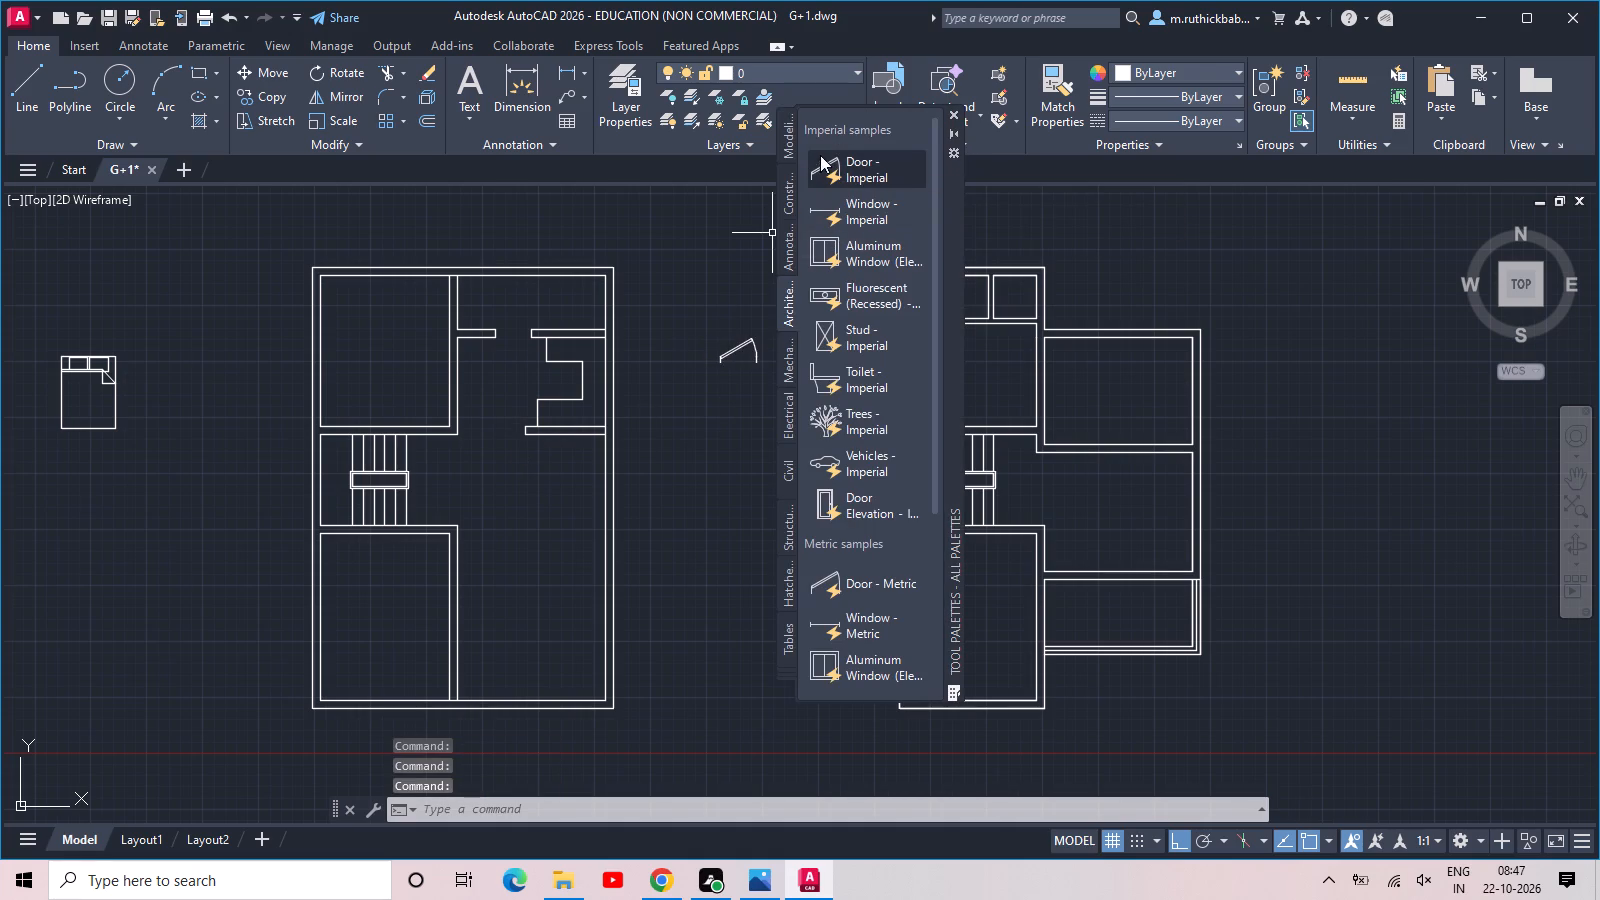
pyautogui.moveTo(825, 161); pyautogui.dragTo(673, 433)
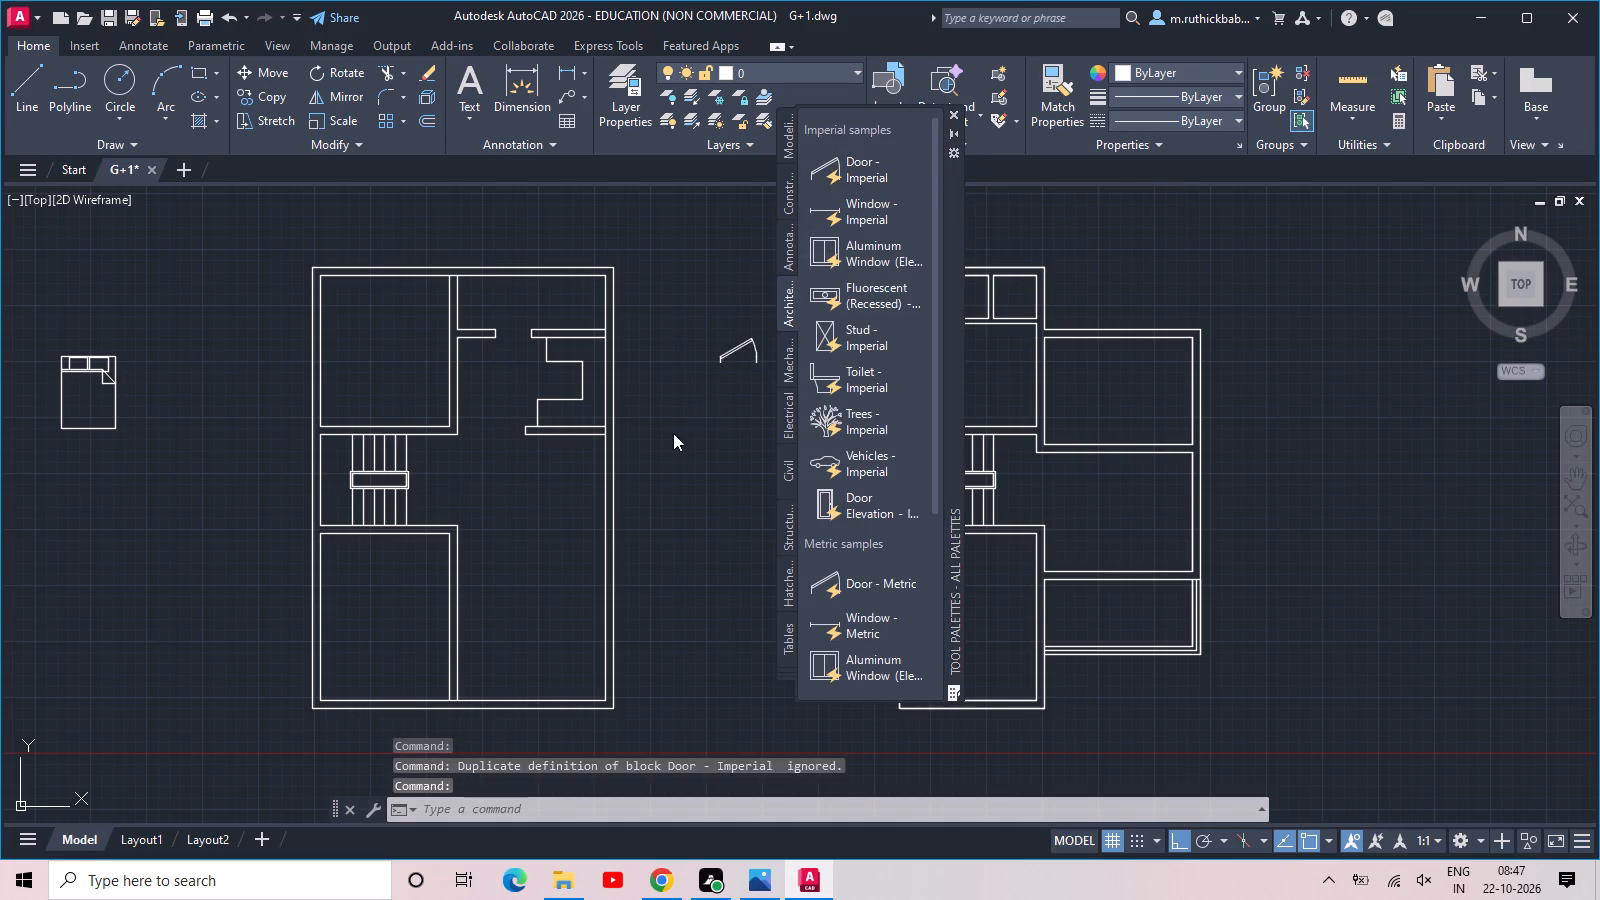
pyautogui.click(955, 109)
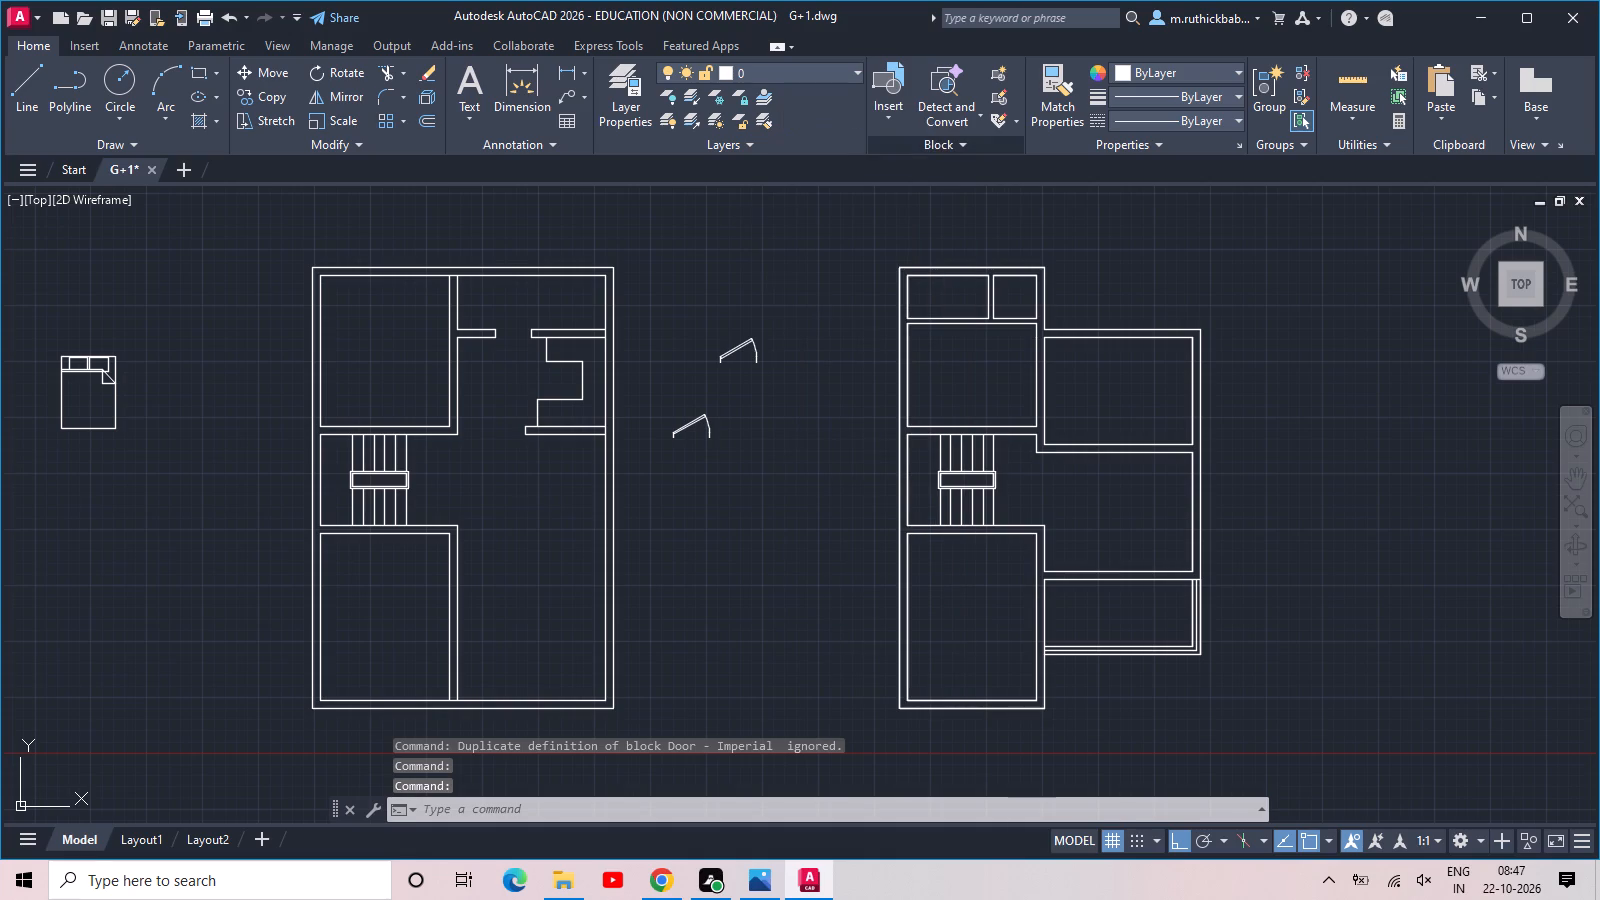
# Set the upper door block's opening angle to Open 90º.
pyautogui.scroll(2, 757, 362)
pyautogui.click(788, 259)
pyautogui.click(635, 376)
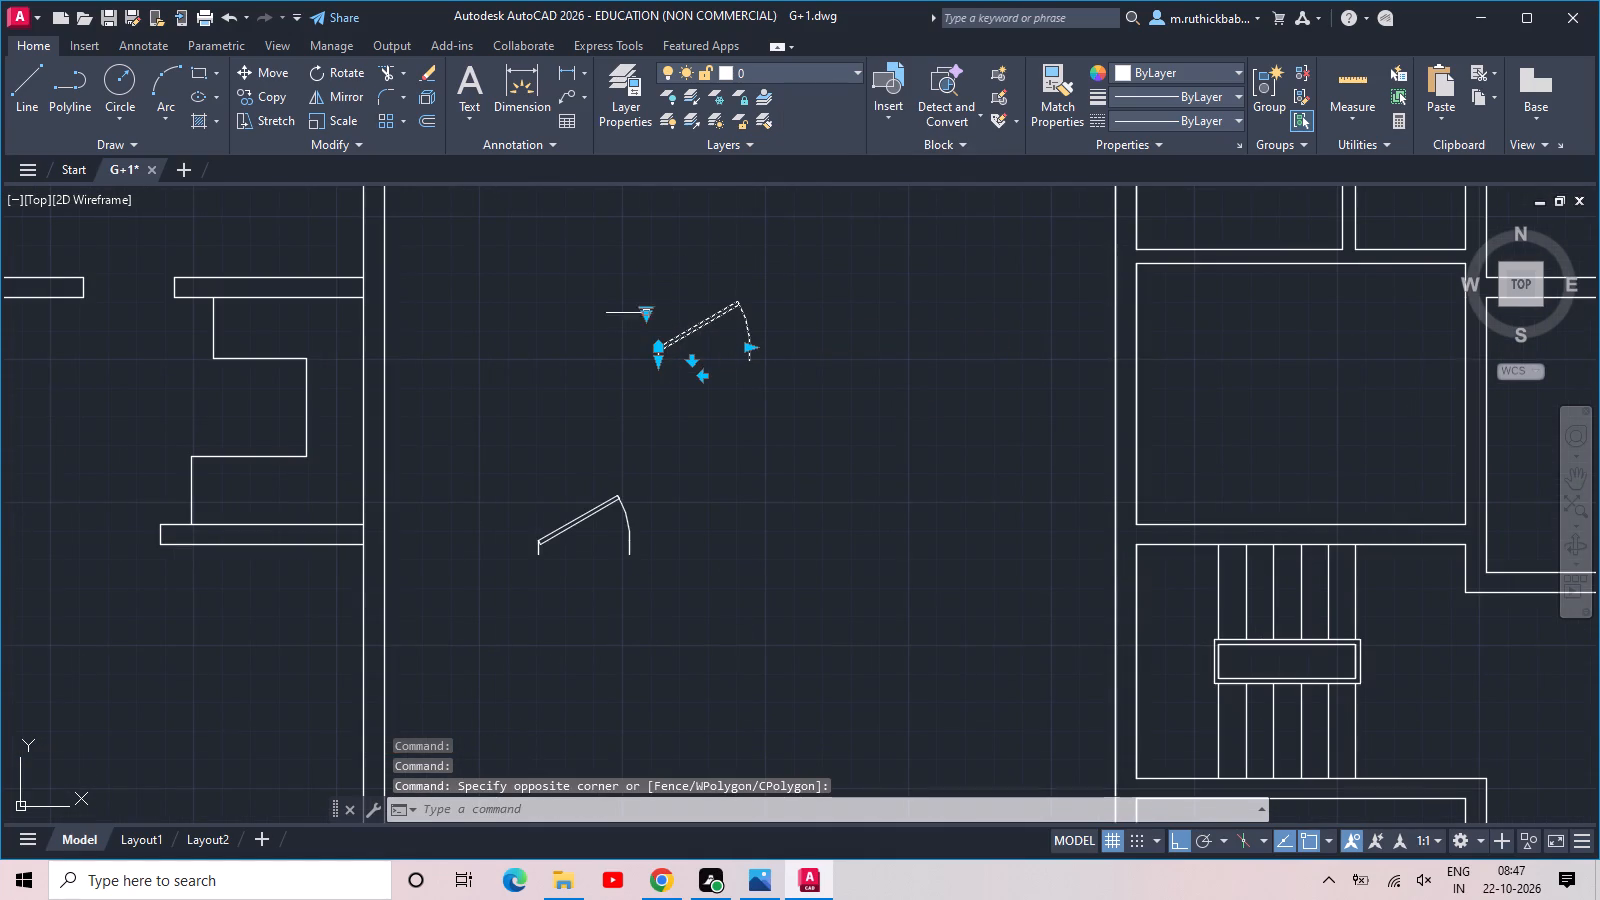
pyautogui.click(648, 314)
pyautogui.click(693, 390)
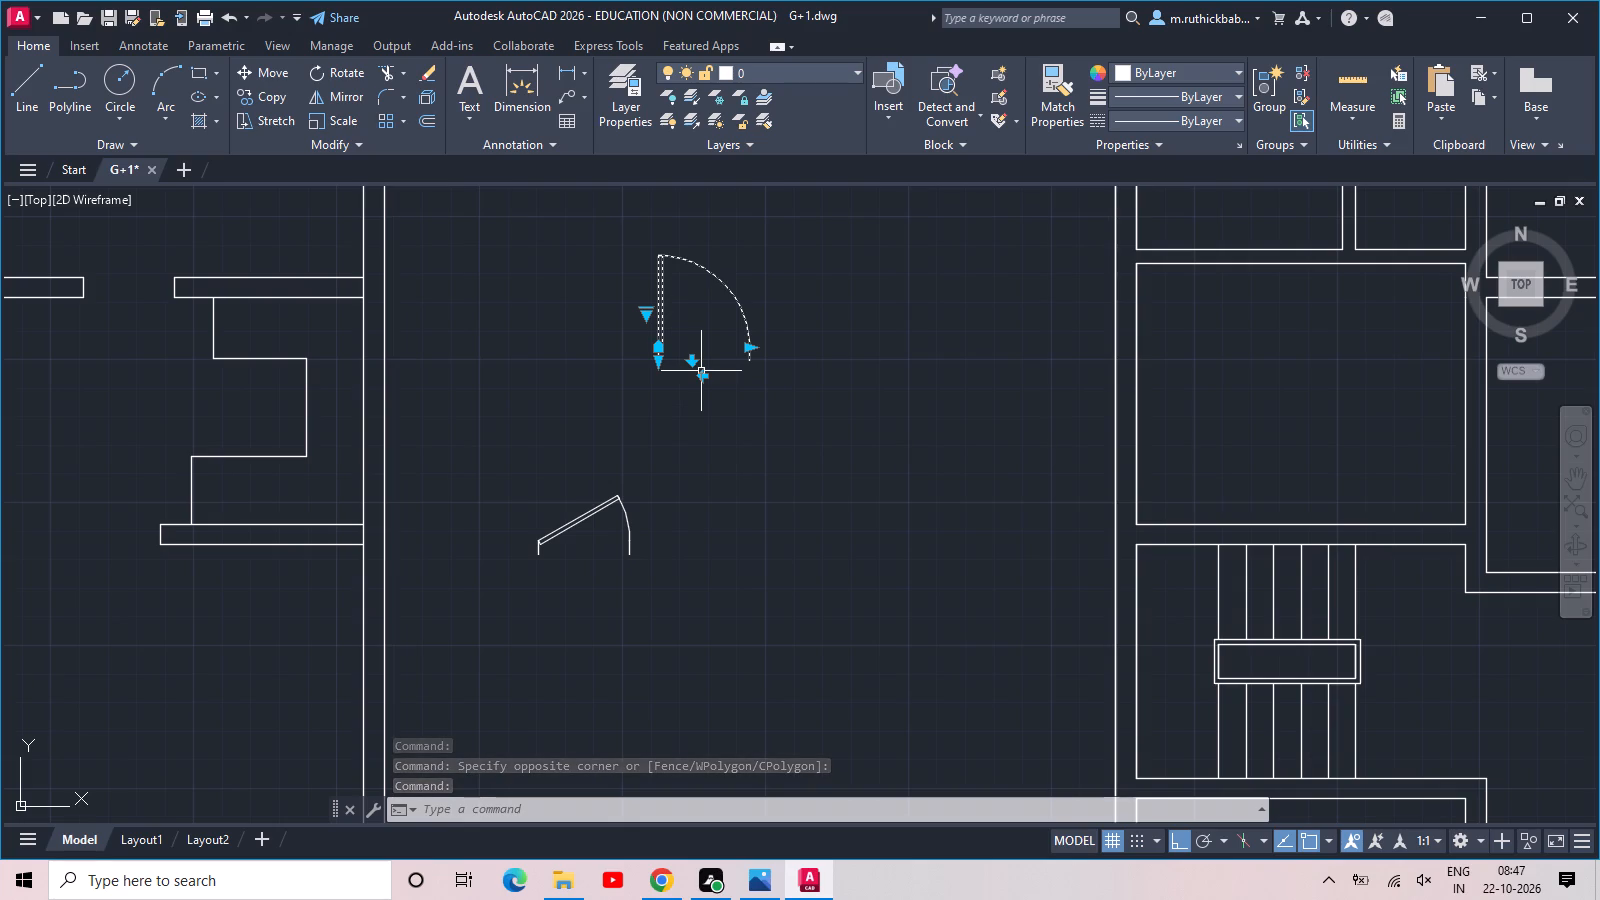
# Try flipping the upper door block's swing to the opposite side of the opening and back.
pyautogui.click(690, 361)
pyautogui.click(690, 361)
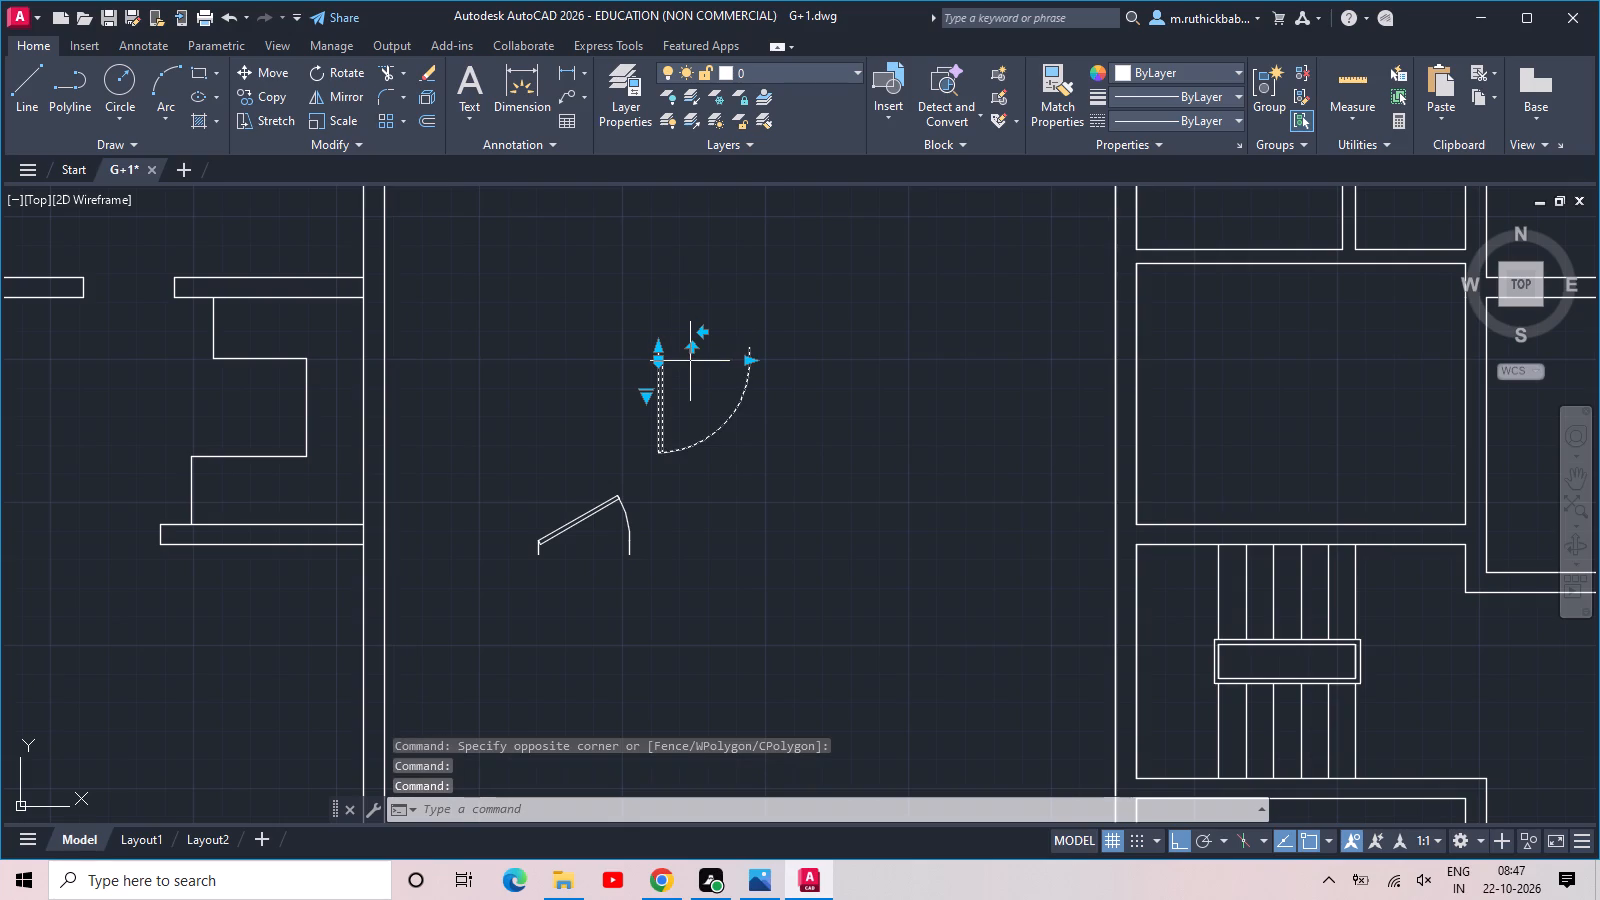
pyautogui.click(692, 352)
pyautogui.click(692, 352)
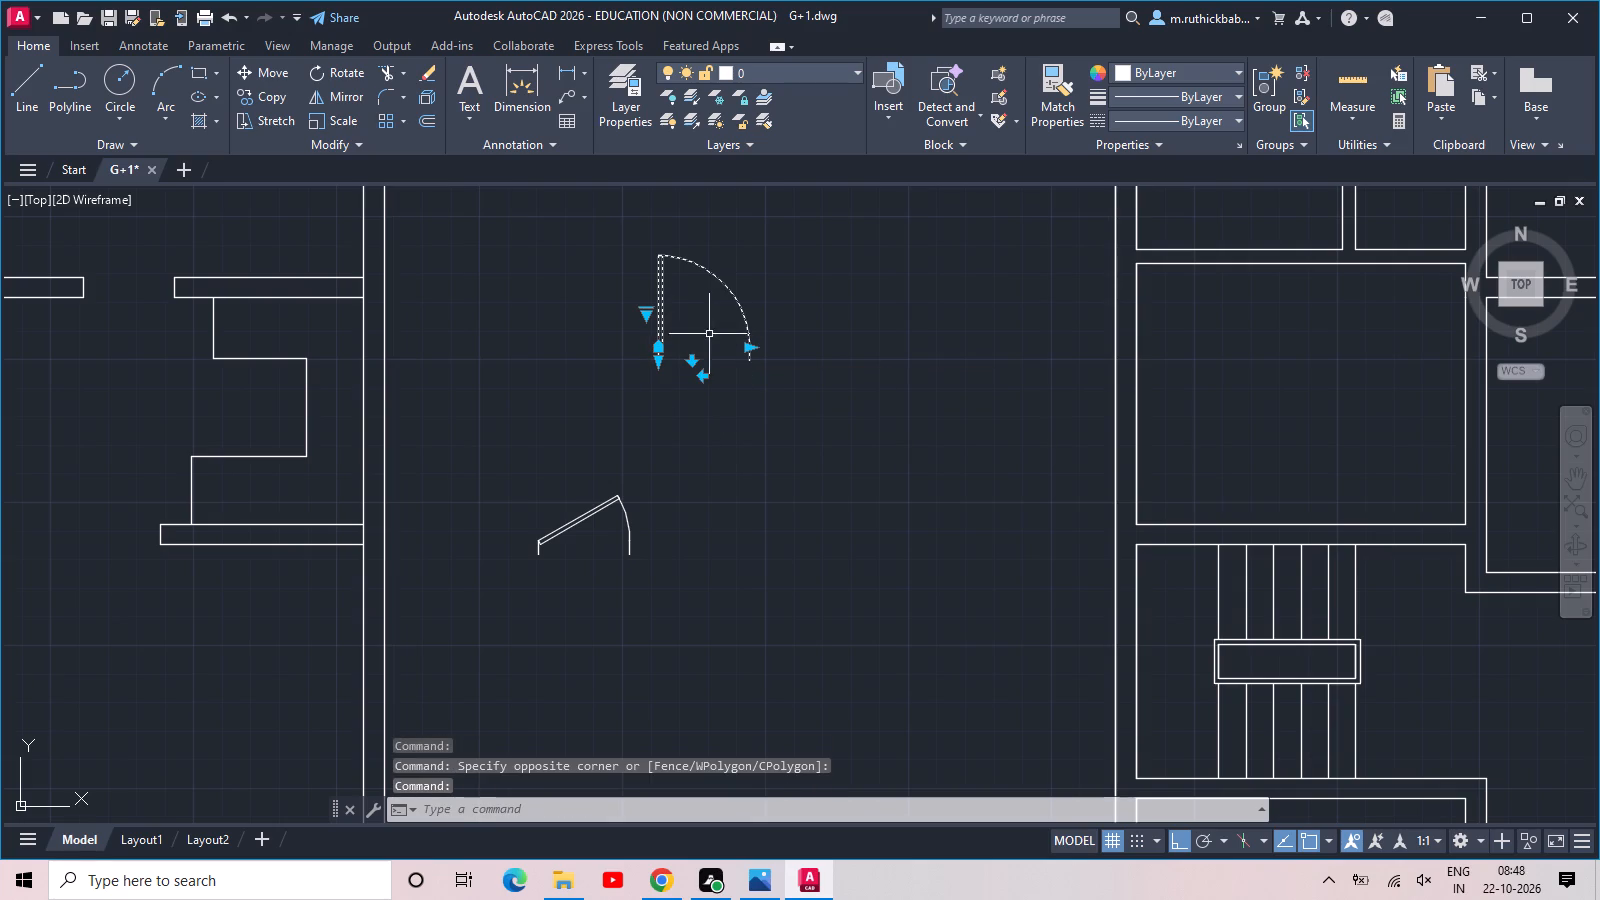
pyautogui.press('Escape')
# Set the lower door block's opening angle to Open 90º.
pyautogui.moveTo(614, 542); pyautogui.dragTo(611, 513)
pyautogui.click(589, 404)
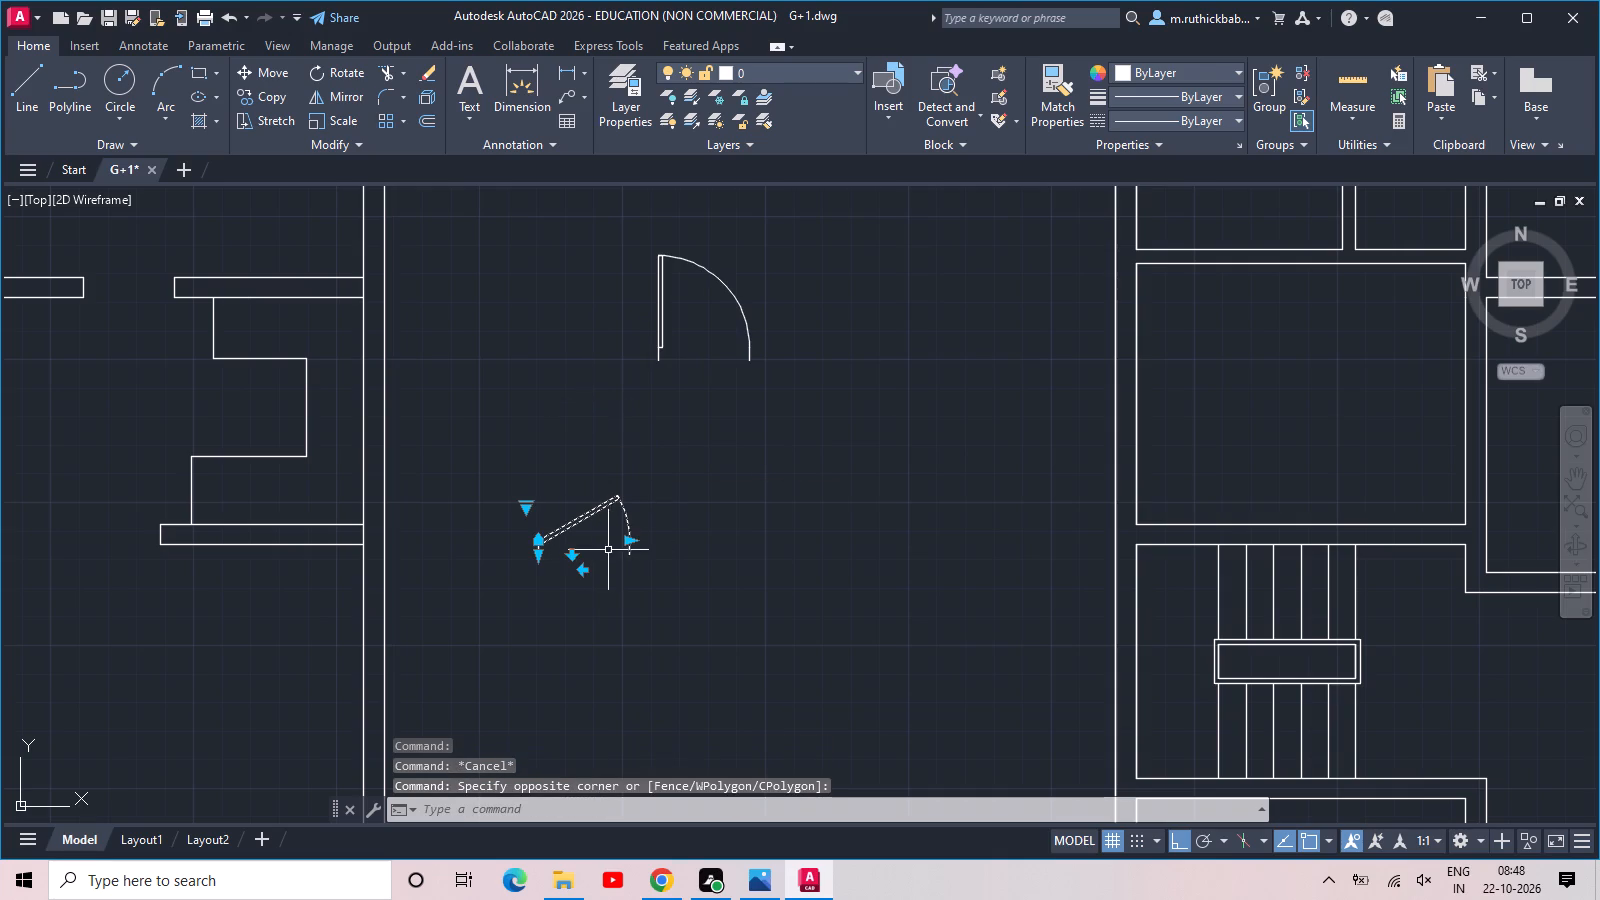
pyautogui.click(528, 509)
pyautogui.click(562, 582)
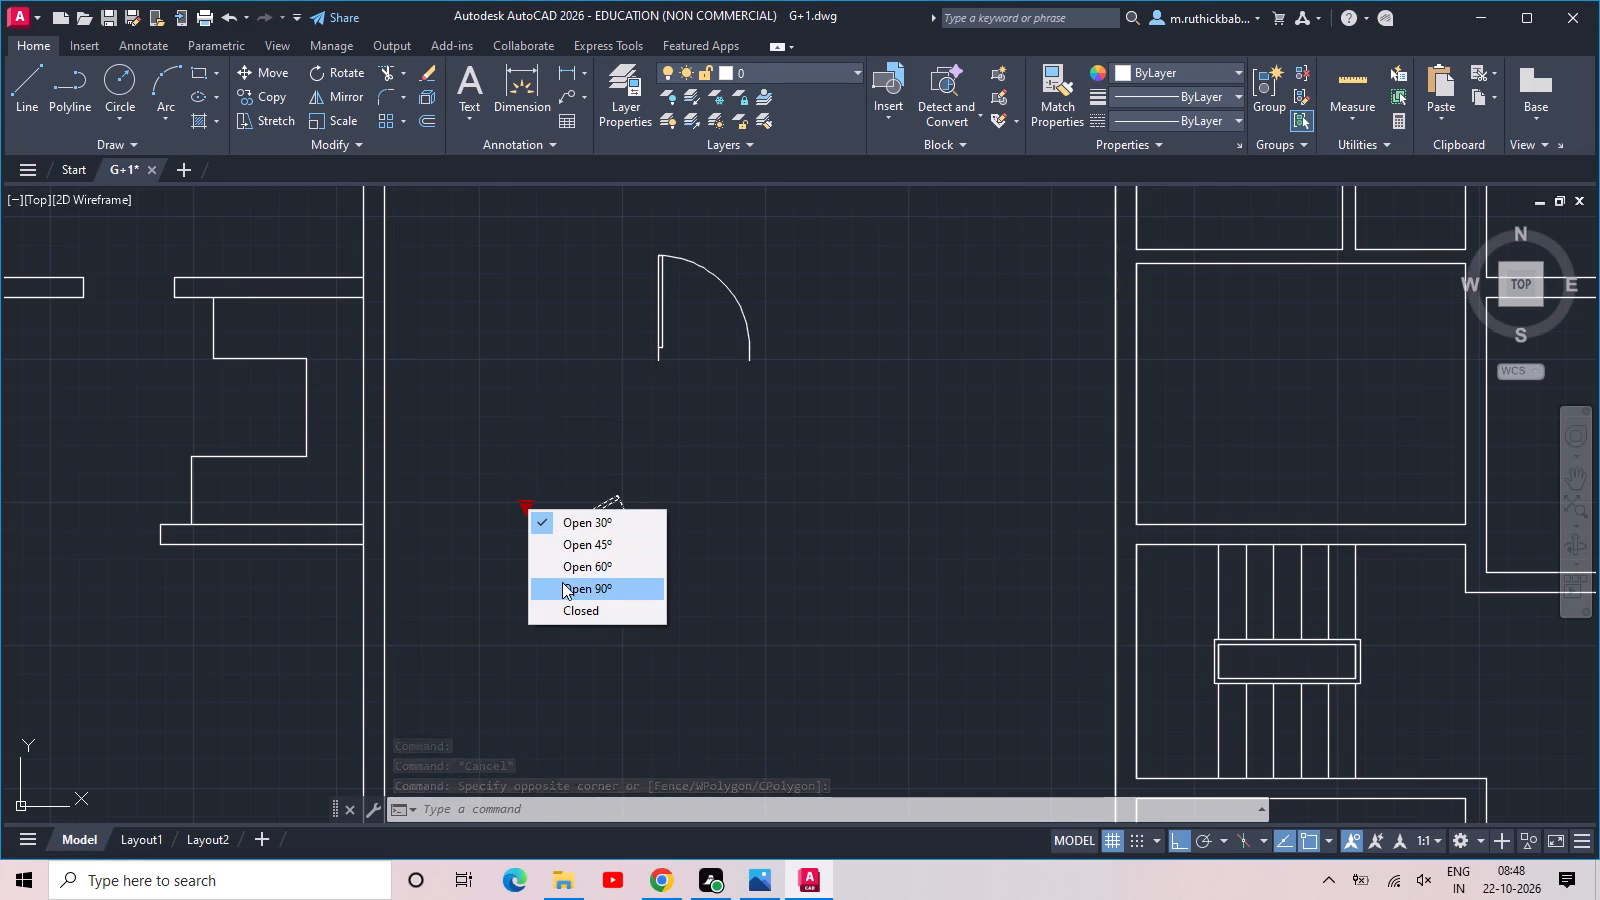
pyautogui.press('Escape')
# Rotate the lower door block 90° counterclockwise about the free end of its swing arc so the door leaf lies horizontally.
pyautogui.click(581, 559)
pyautogui.click(448, 359)
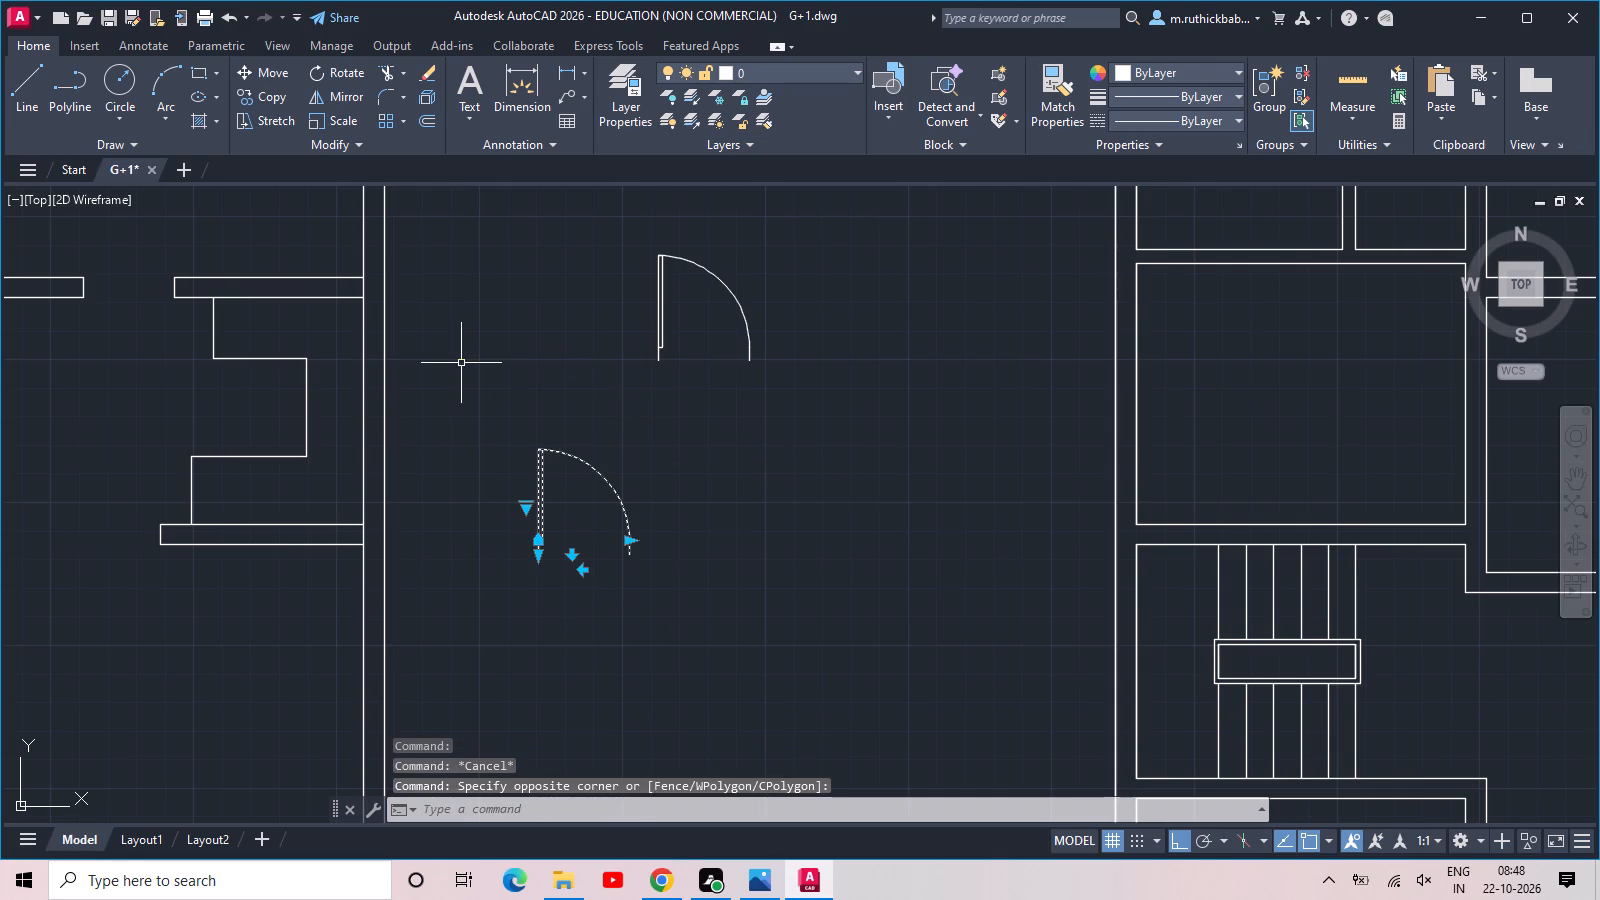
pyautogui.write('RO')
pyautogui.press('space')
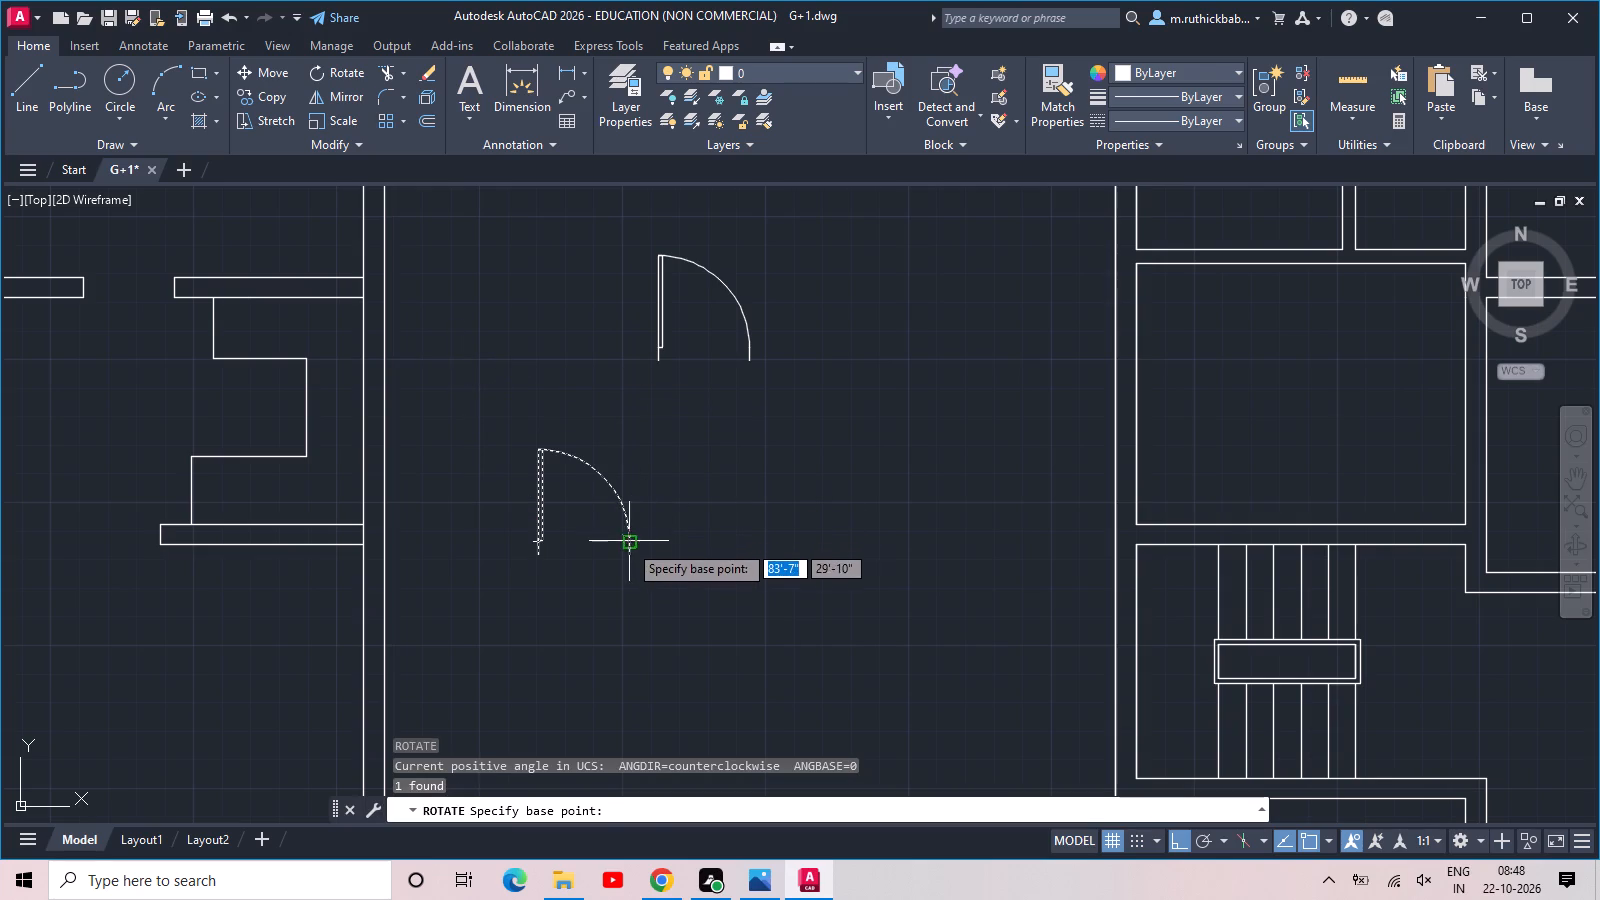
pyautogui.click(630, 553)
pyautogui.click(625, 433)
pyautogui.press('Escape')
# Draw a 6" horizontal line outward from each jamb end of the upper loose door block.
pyautogui.moveTo(643, 525); pyautogui.dragTo(631, 451, button='middle')
pyautogui.moveTo(641, 442); pyautogui.dragTo(548, 546, button='middle')
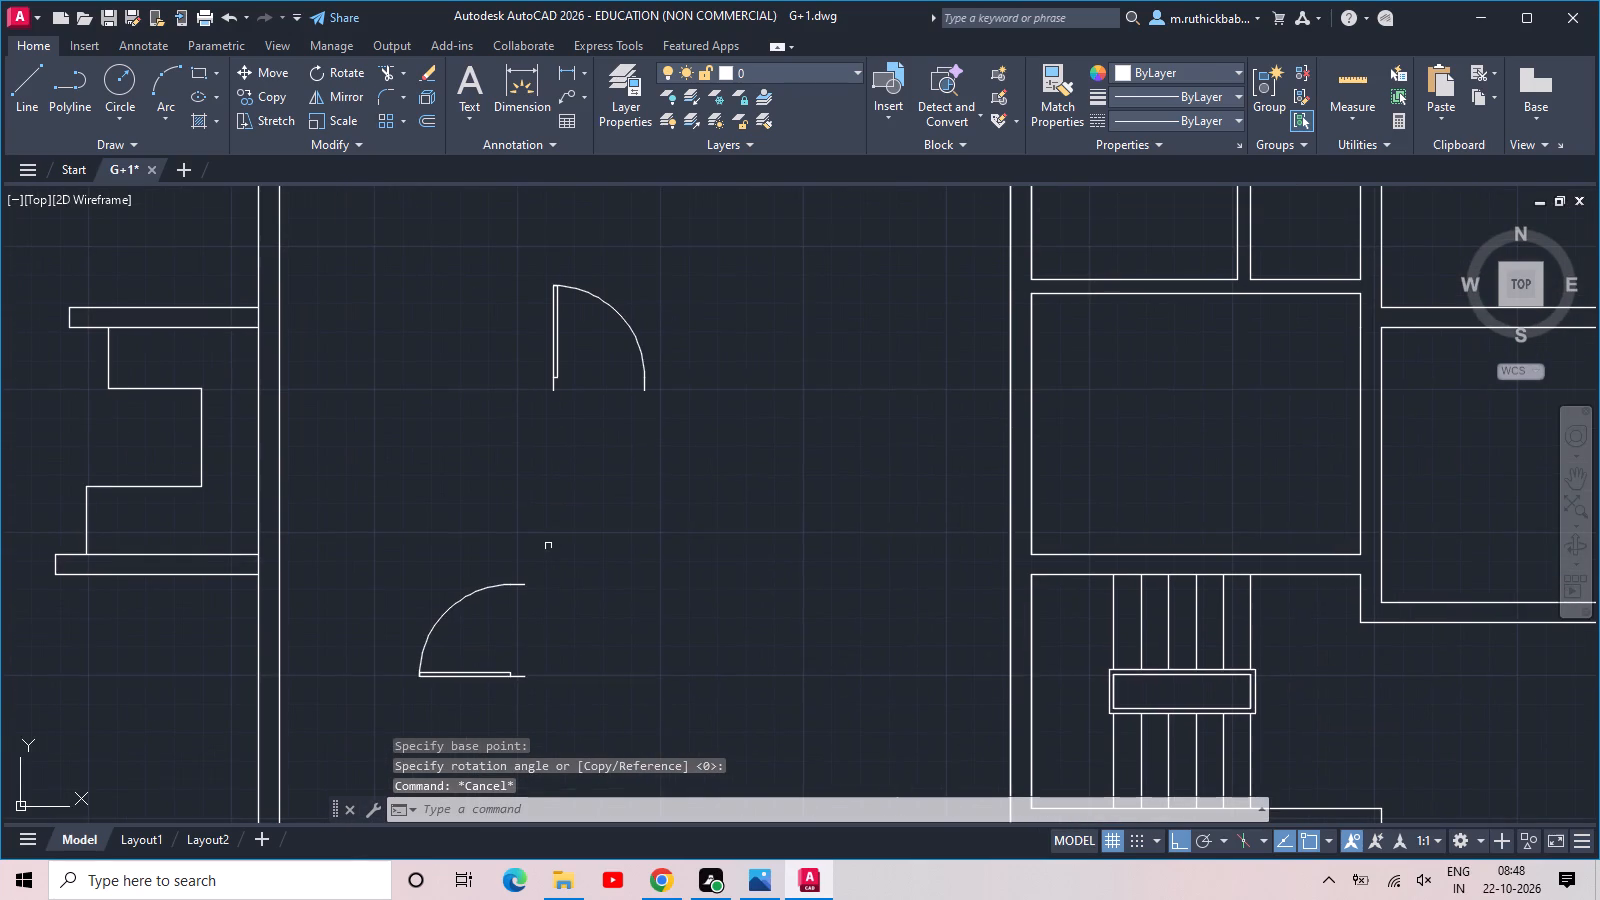
pyautogui.write('L')
pyautogui.press('space')
pyautogui.scroll(1, 549, 543)
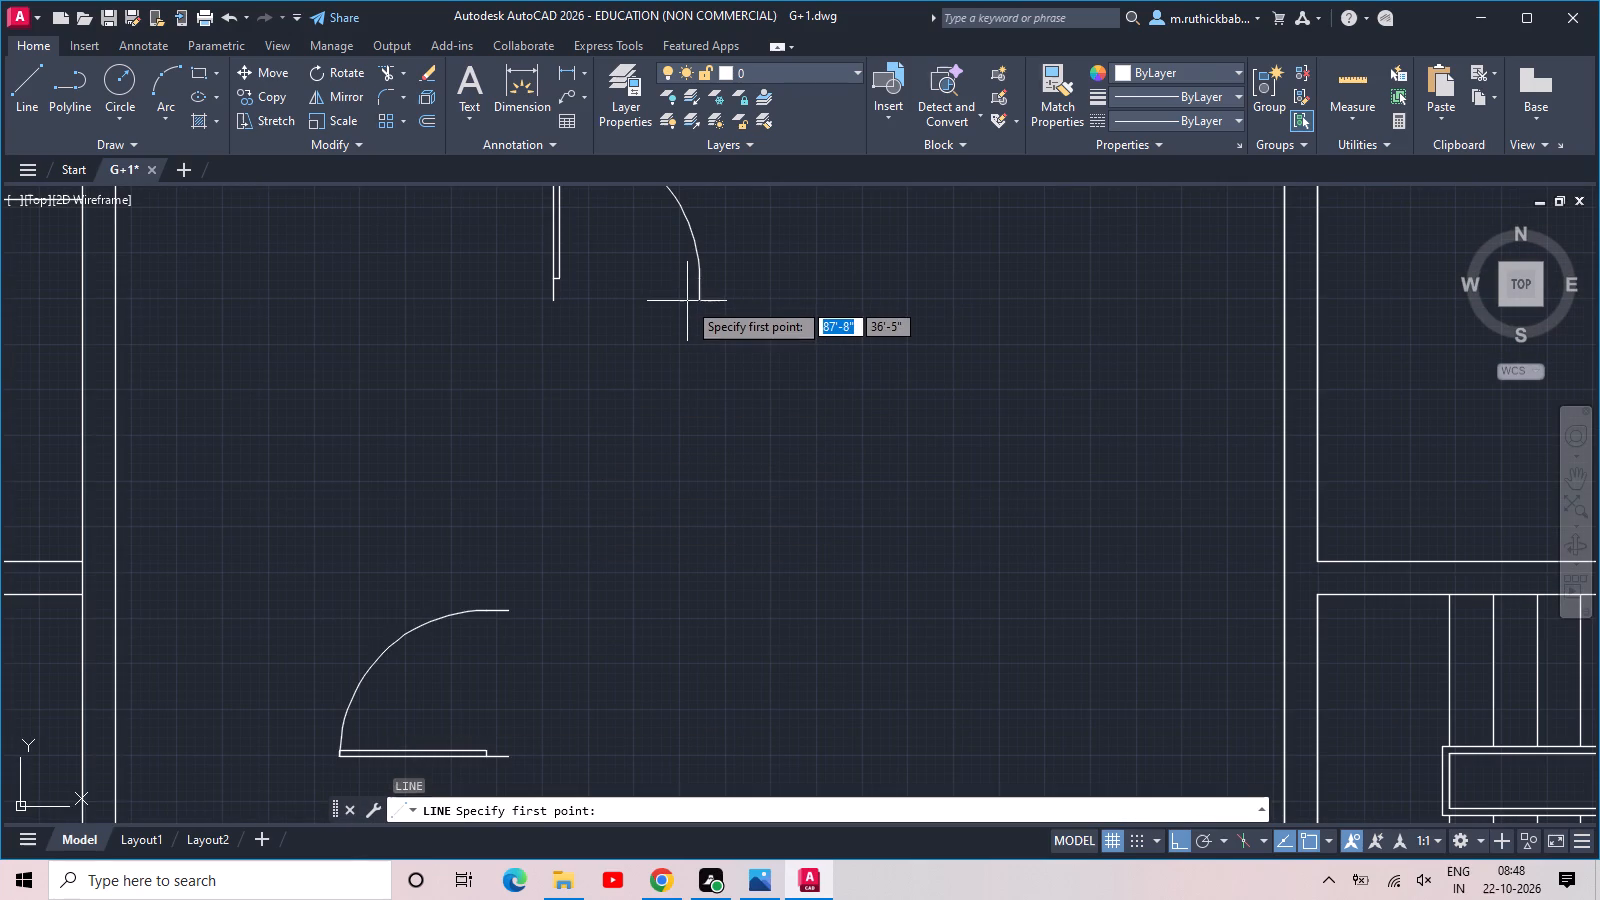
pyautogui.click(704, 307)
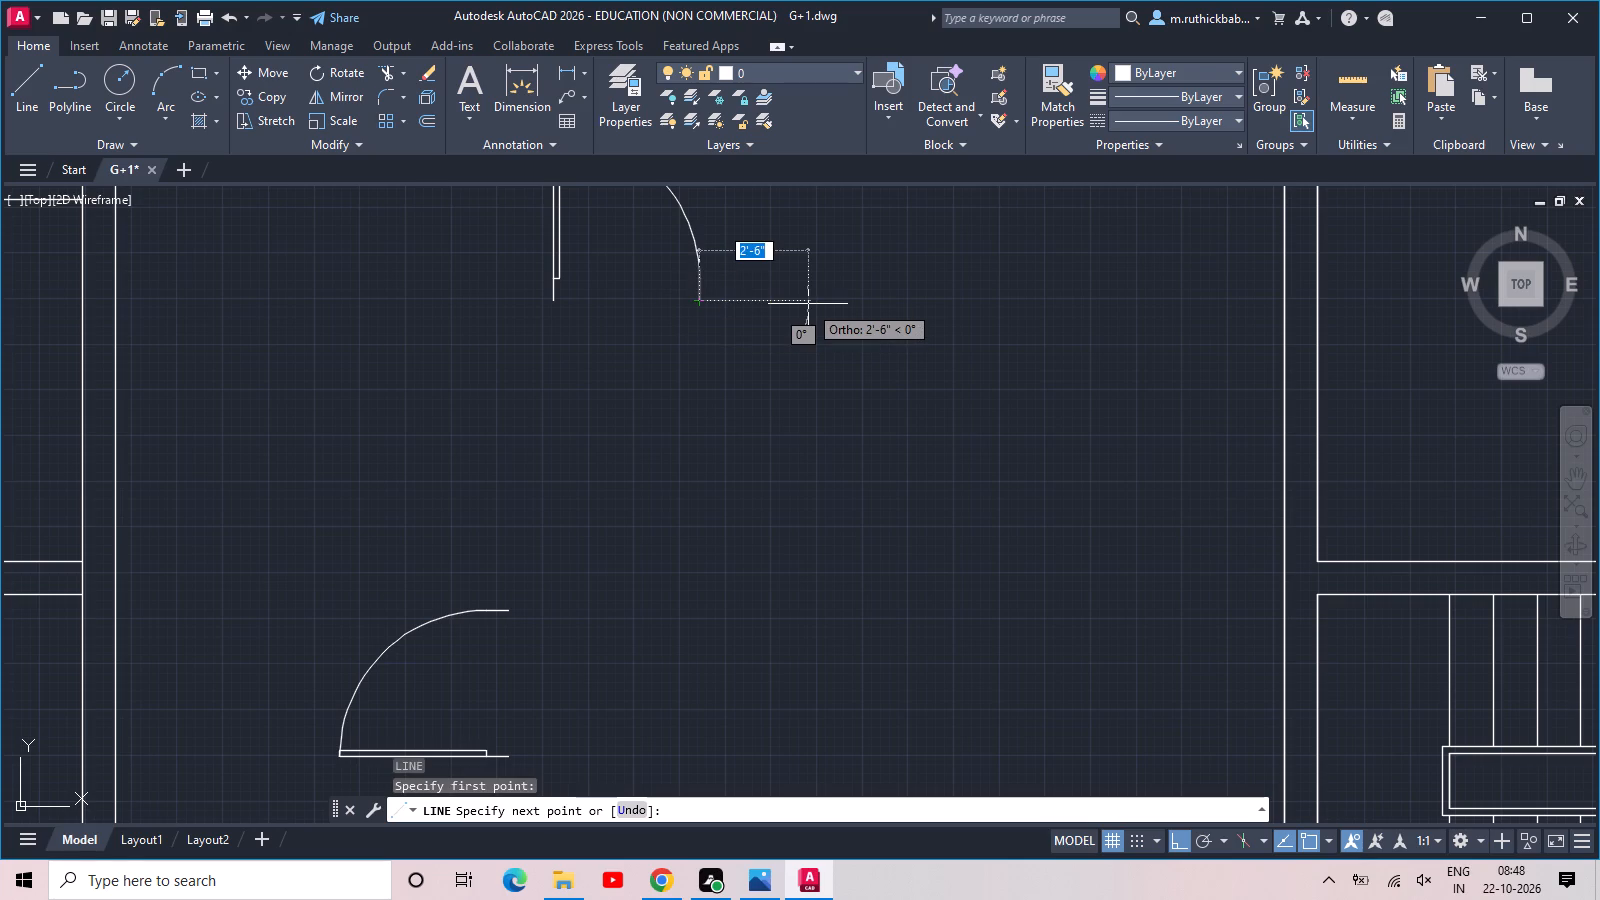
pyautogui.write('6')
pyautogui.press('space')
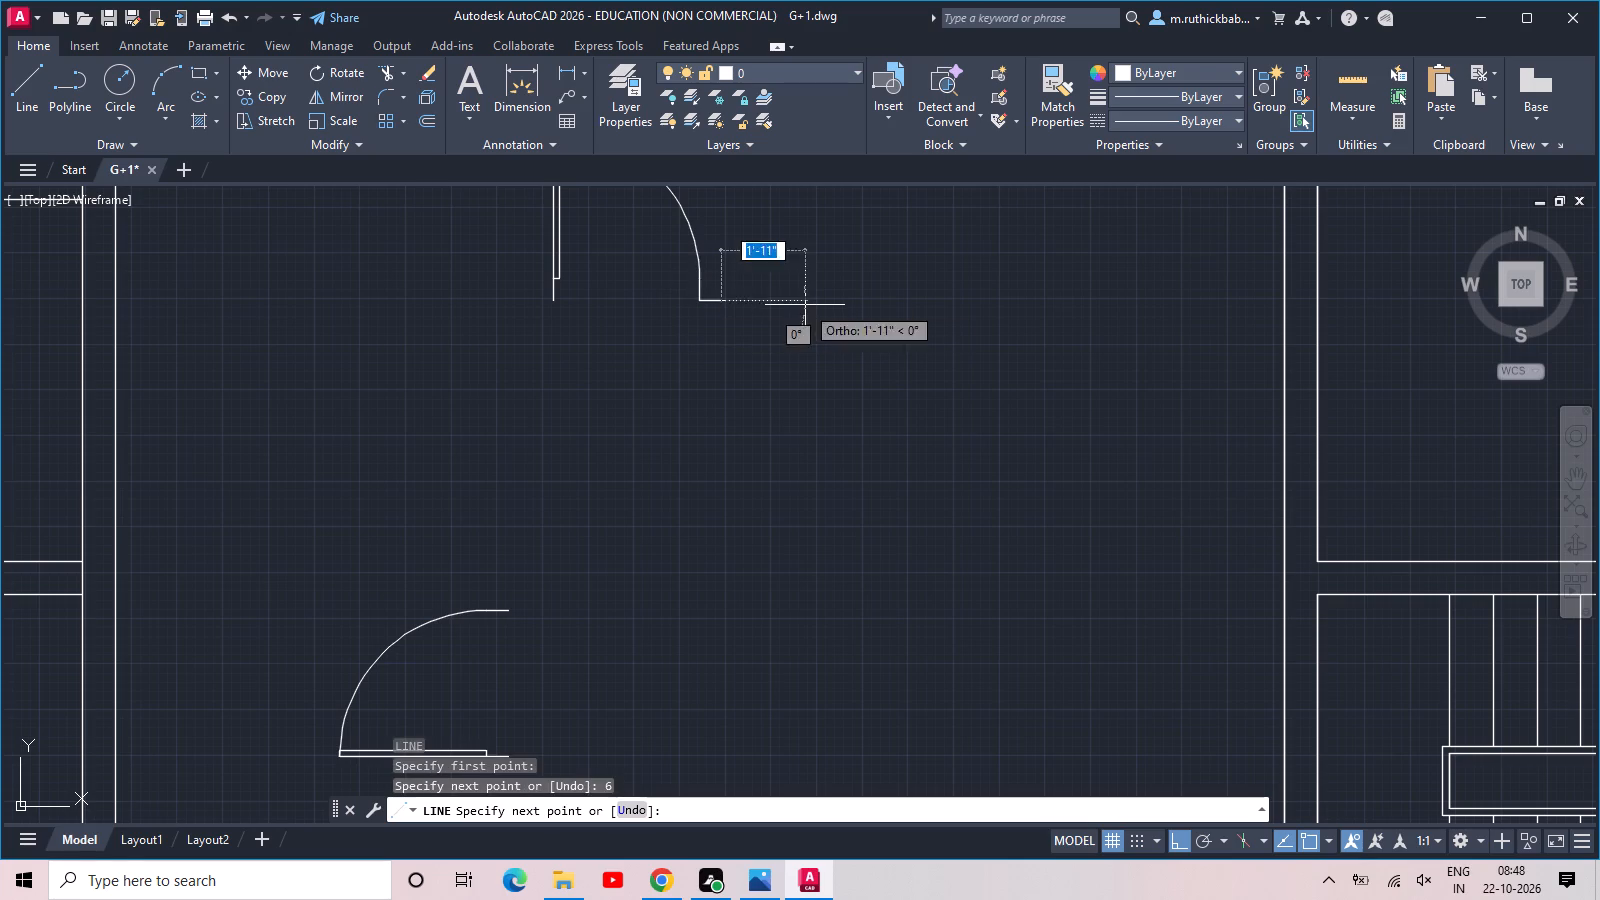
pyautogui.press('space')
pyautogui.press('space')
pyautogui.moveTo(556, 305); pyautogui.dragTo(526, 304)
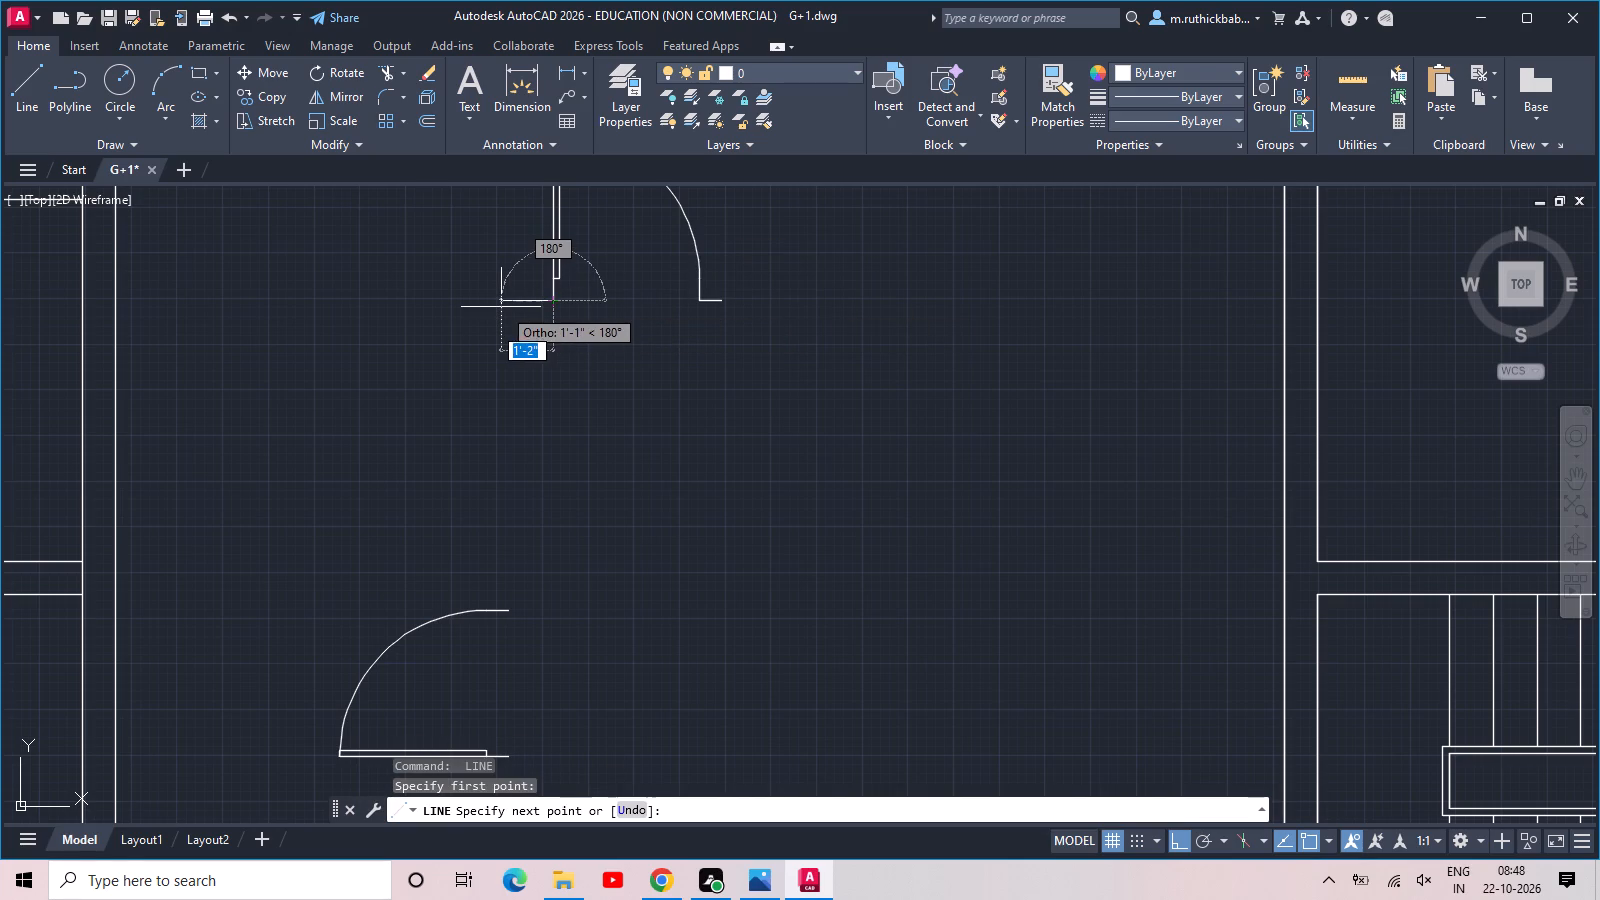
pyautogui.write('6')
pyautogui.press('space')
pyautogui.press('space')
# Draw 6" vertical lines outward from the lower loose door's two jamb ends, one up and one down.
pyautogui.press('space')
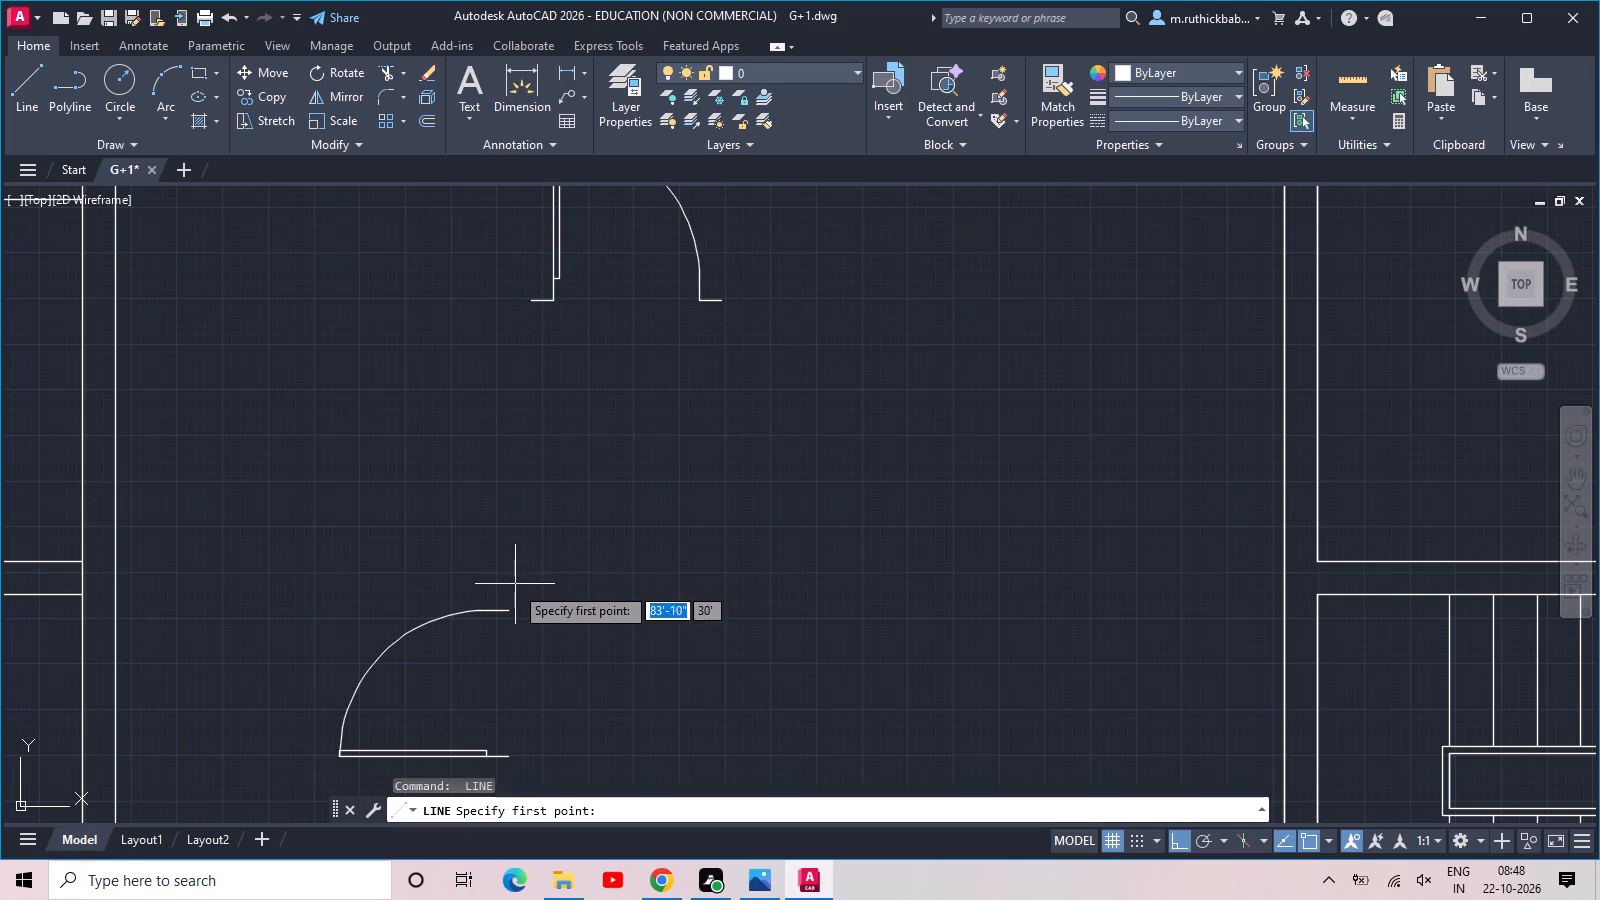
pyautogui.click(510, 609)
pyautogui.press('5')
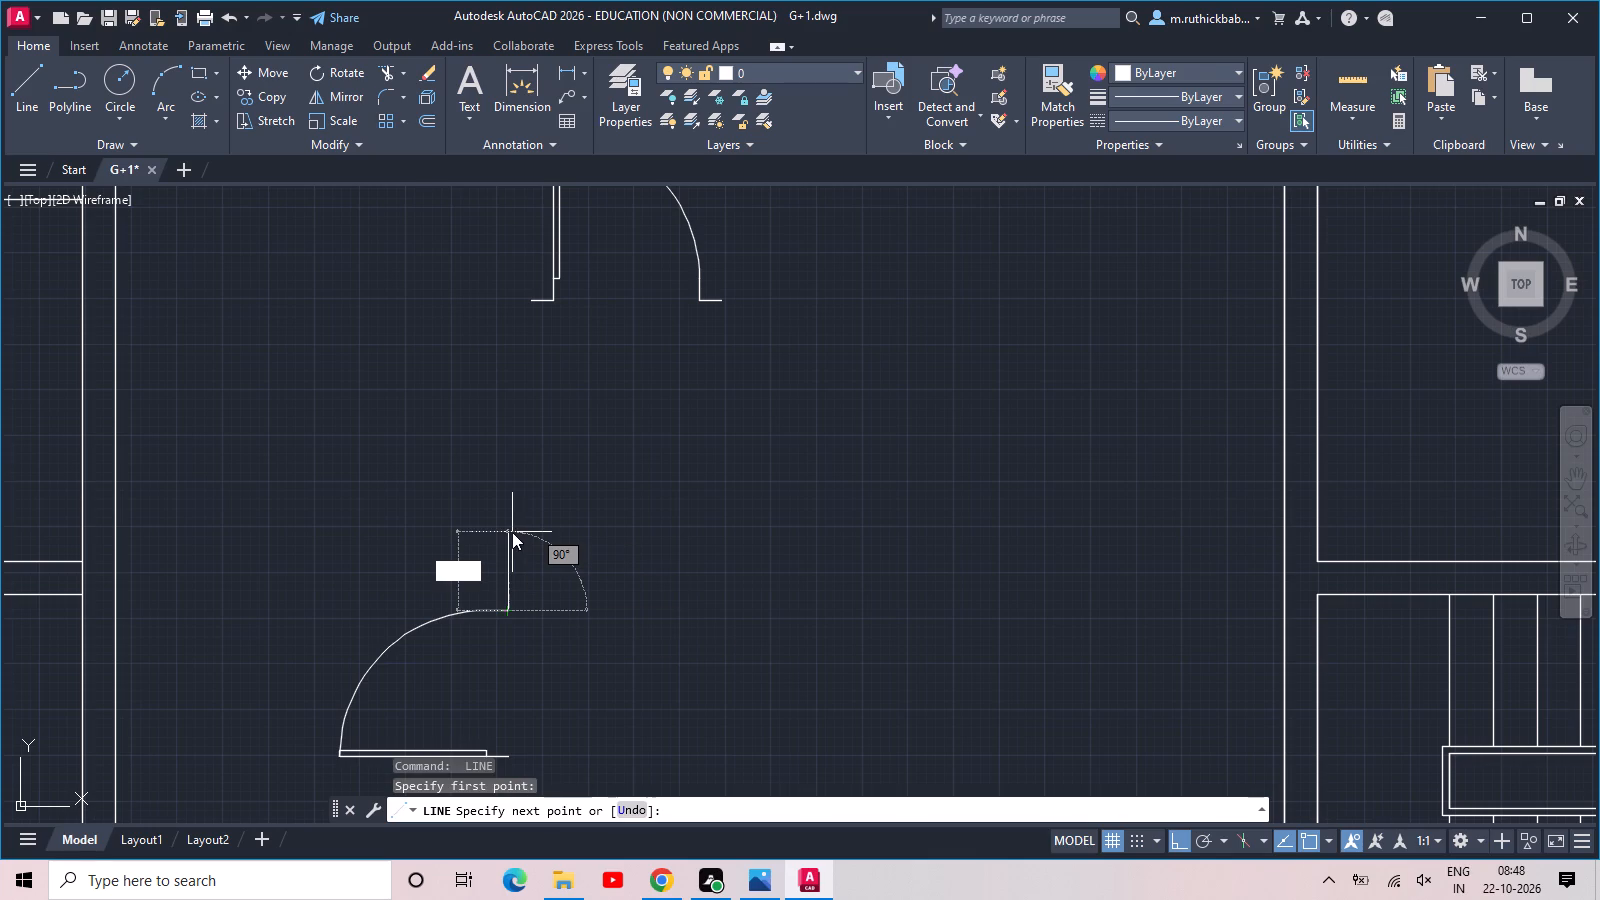
pyautogui.press('BackSpace')
pyautogui.write('6')
pyautogui.press('space')
pyautogui.press('space')
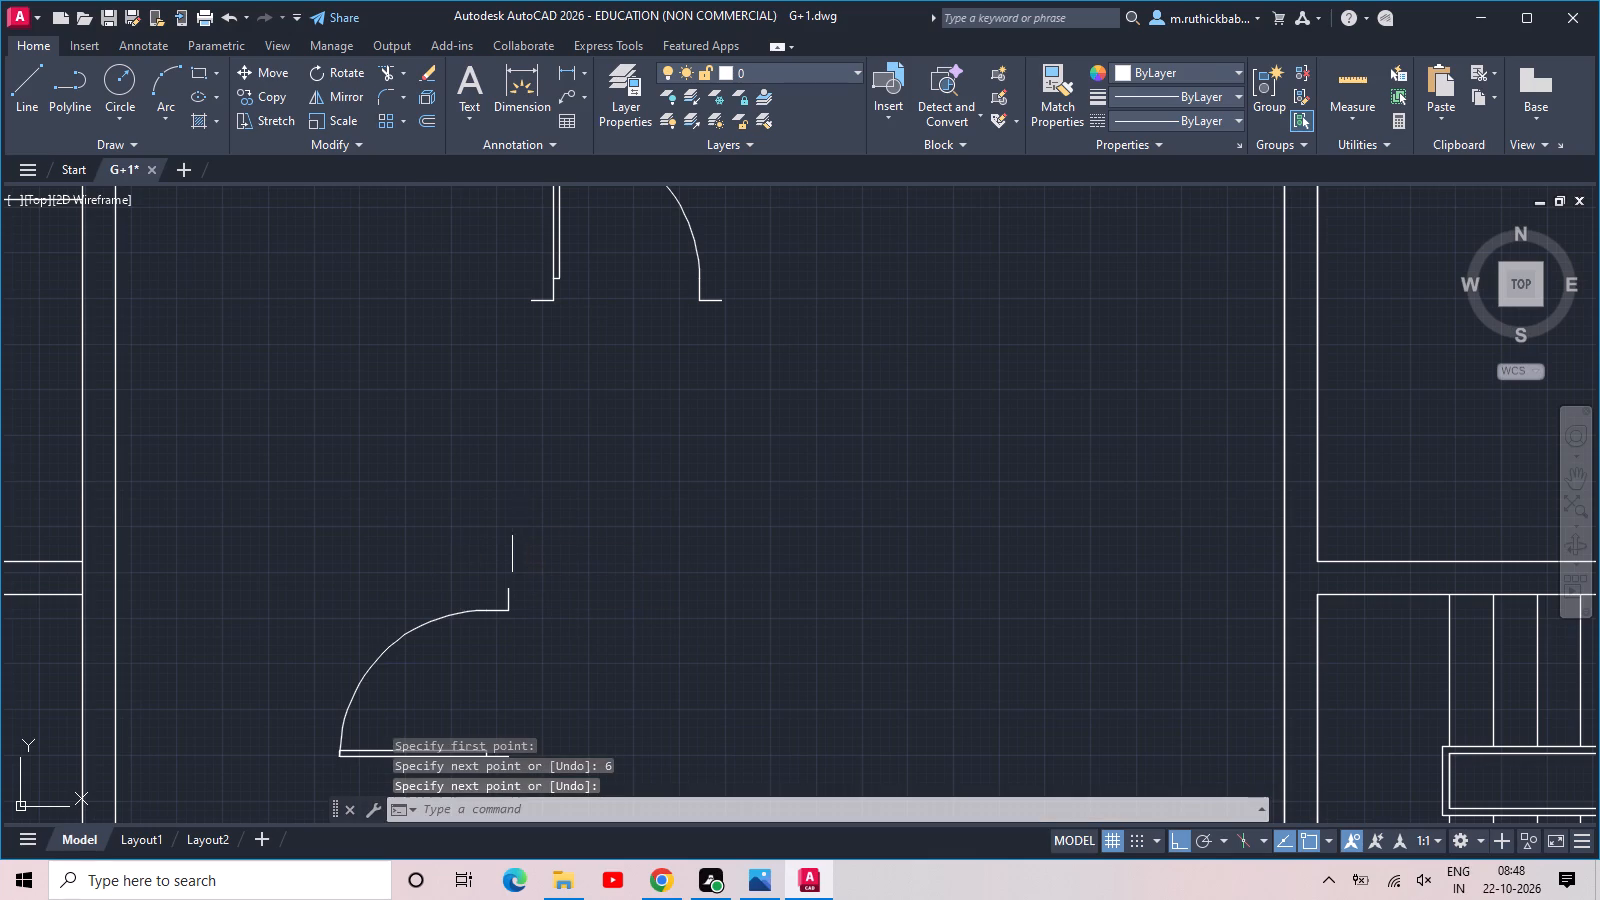
pyautogui.moveTo(512, 532); pyautogui.dragTo(450, 347, button='middle')
pyautogui.press('space')
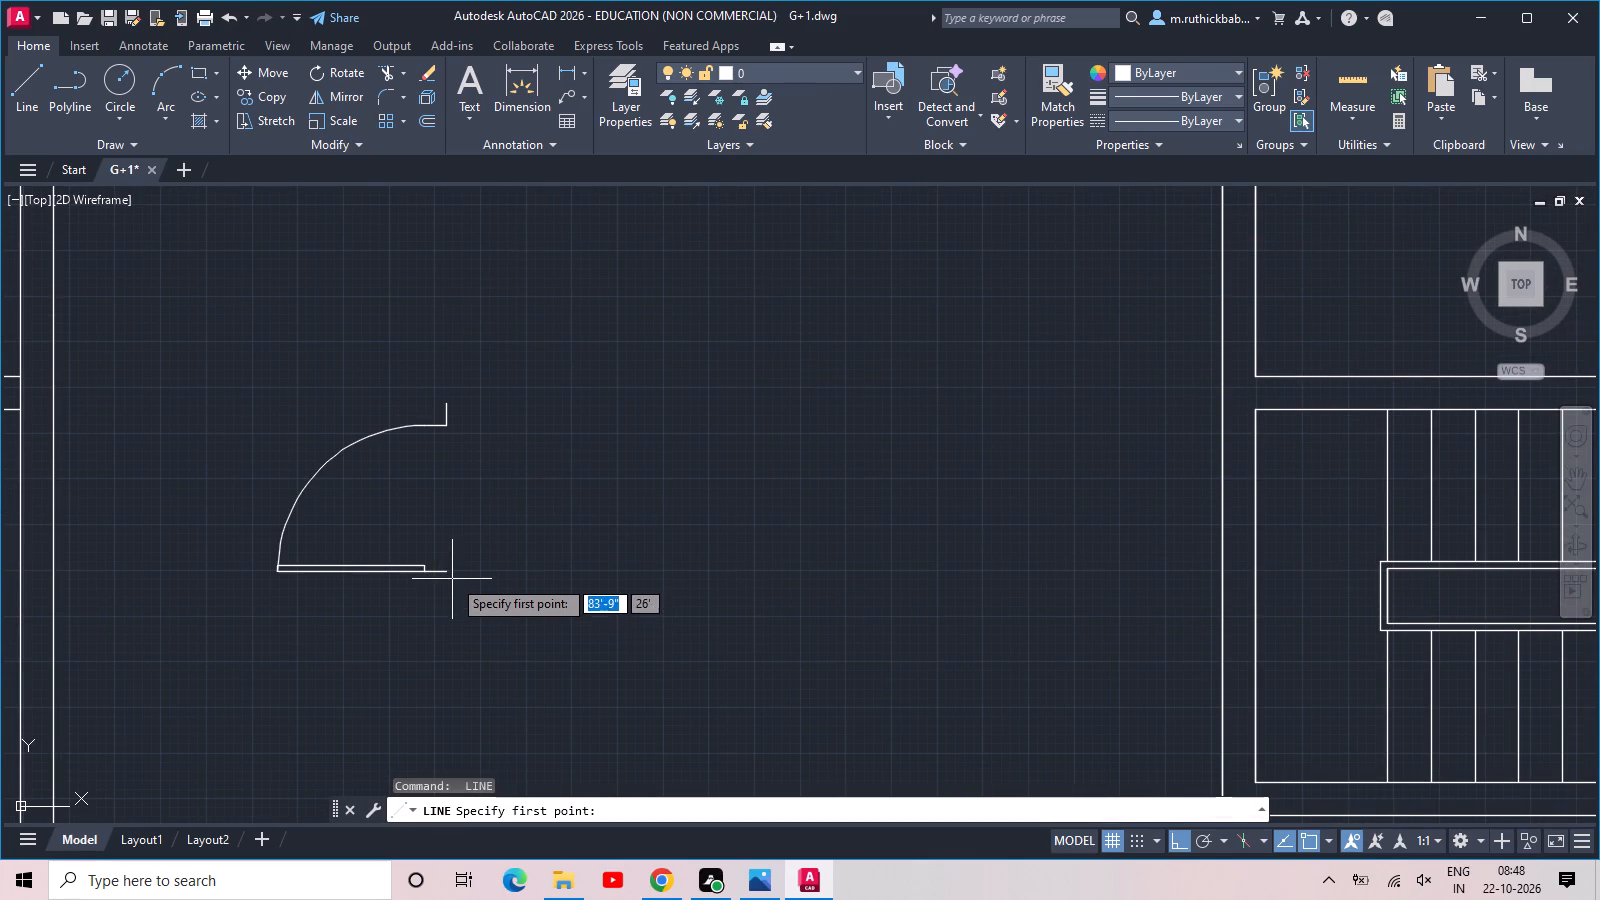
pyautogui.click(448, 572)
pyautogui.write('6')
pyautogui.press('space')
pyautogui.press('space')
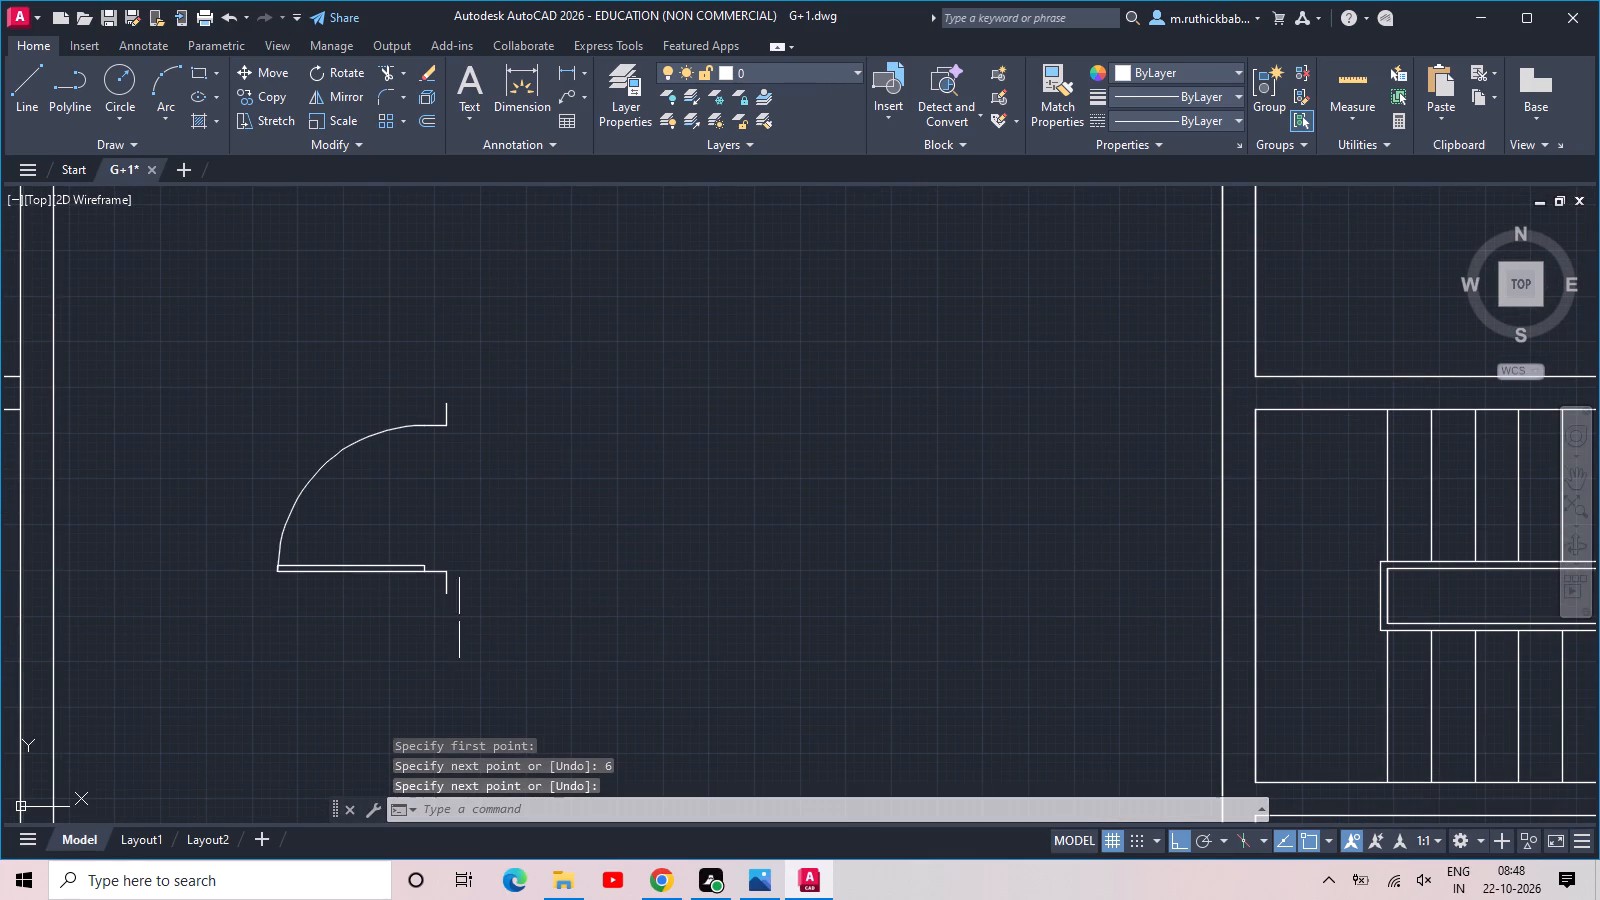
# Flip the upper loose door block's hinge to the opposite end of its opening.
pyautogui.moveTo(510, 531); pyautogui.dragTo(466, 701, button='middle')
pyautogui.scroll(-1, 536, 576)
pyautogui.moveTo(526, 412); pyautogui.dragTo(472, 562, button='middle')
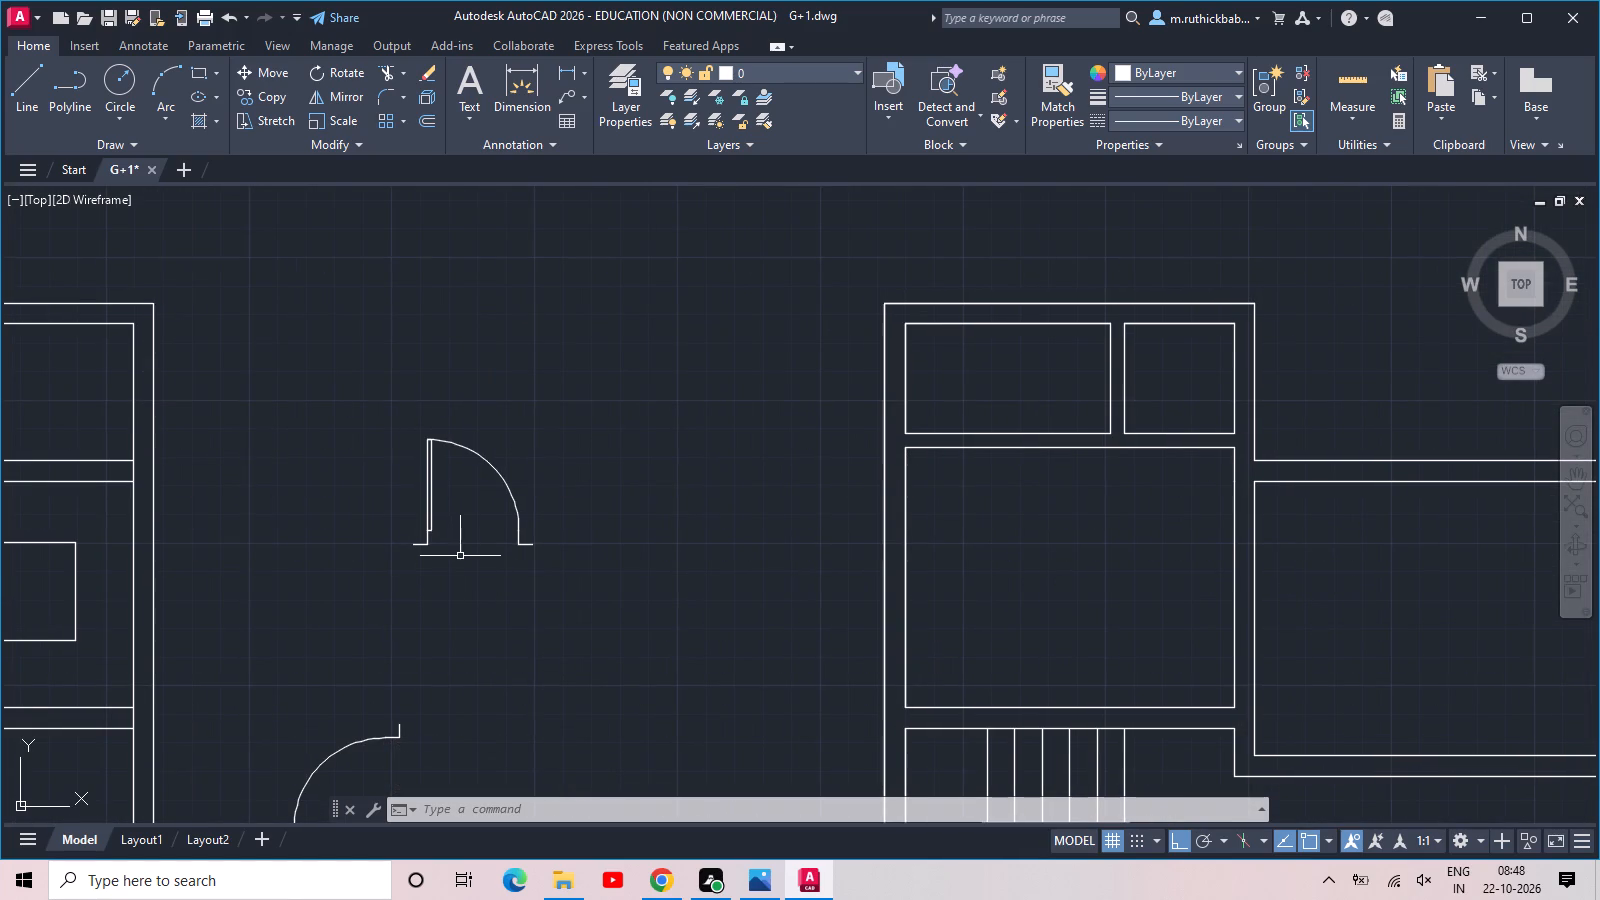
pyautogui.click(436, 460)
pyautogui.click(355, 436)
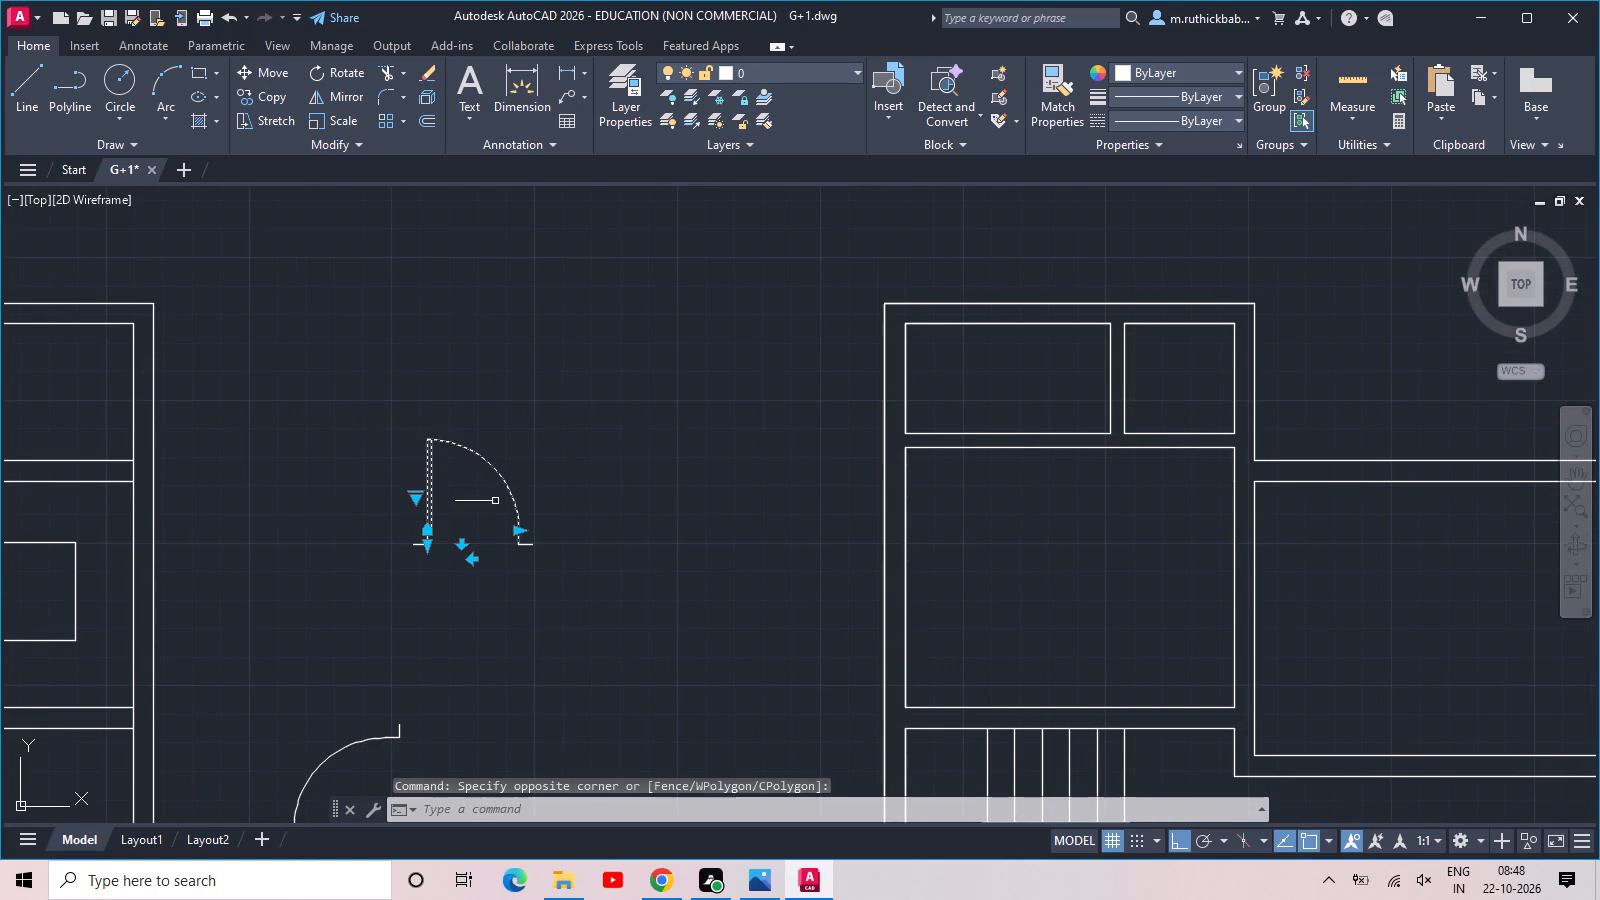
pyautogui.click(473, 559)
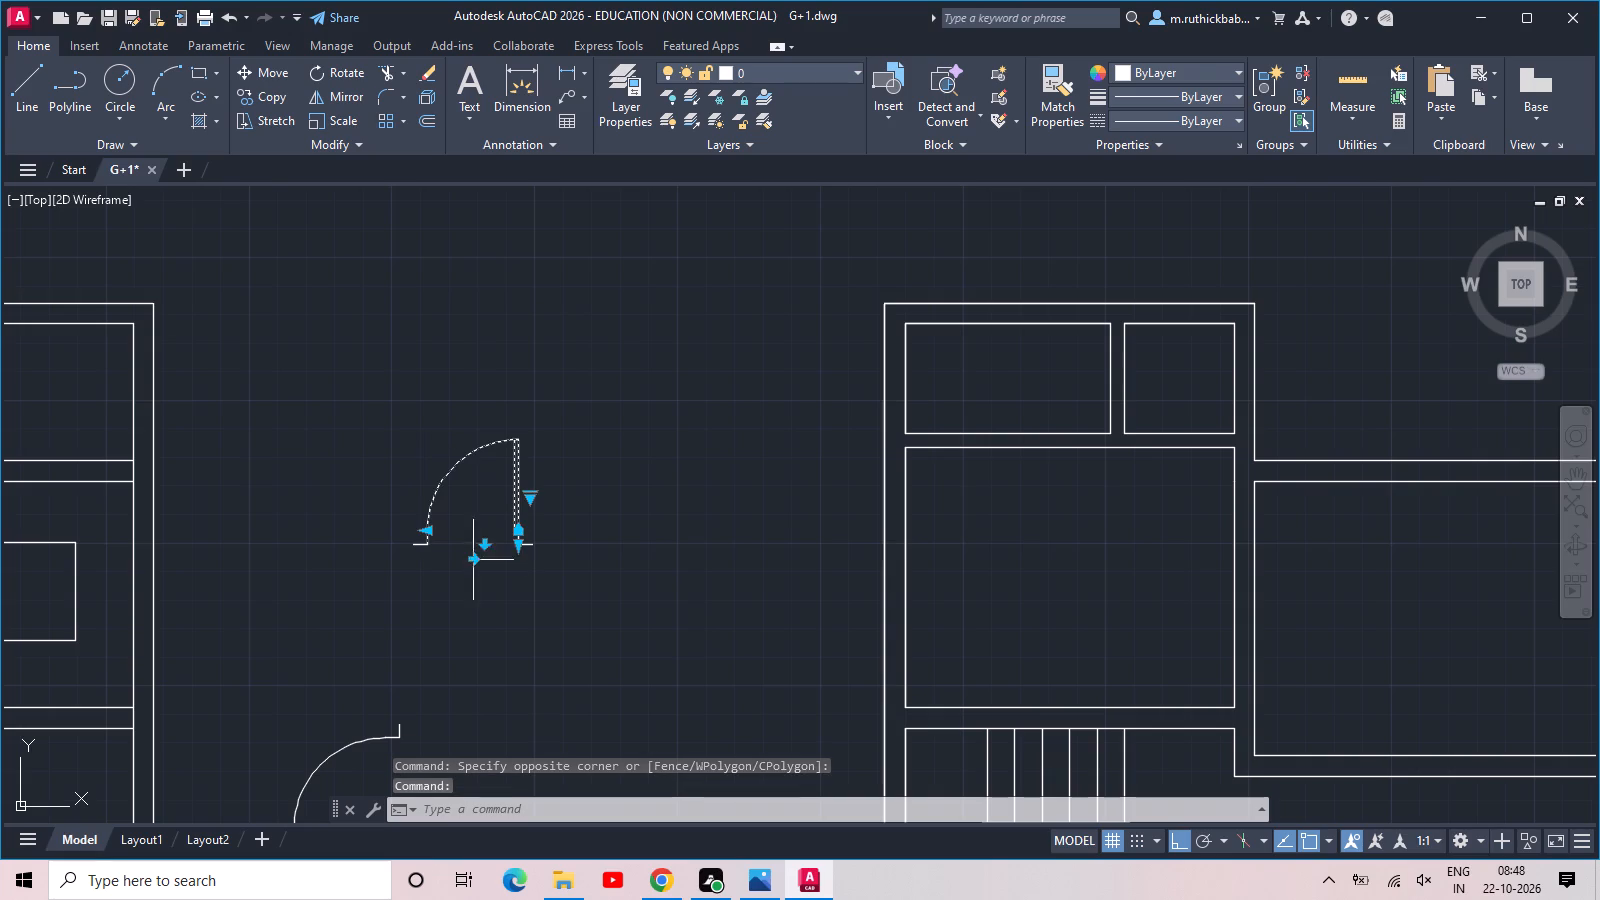
pyautogui.press('Escape')
# Copy the upper door with its hinge-side jamb line, from the line's outer end to the first plan's wall corner above the staircase.
pyautogui.moveTo(550, 370); pyautogui.dragTo(550, 389)
pyautogui.click(481, 622)
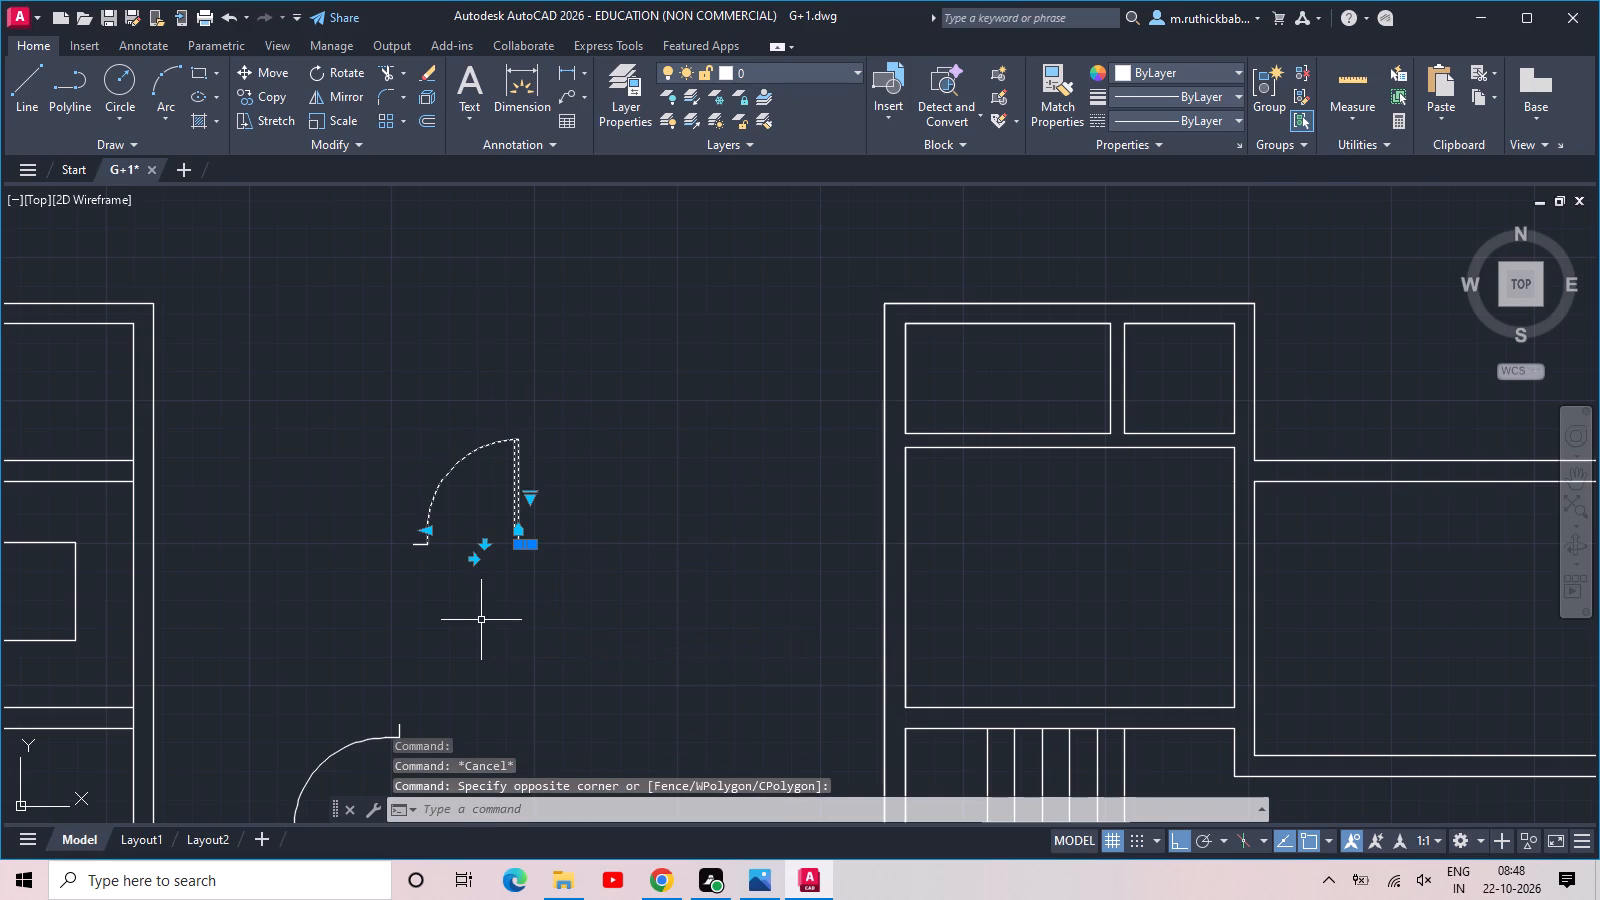
pyautogui.write('CO')
pyautogui.press('space')
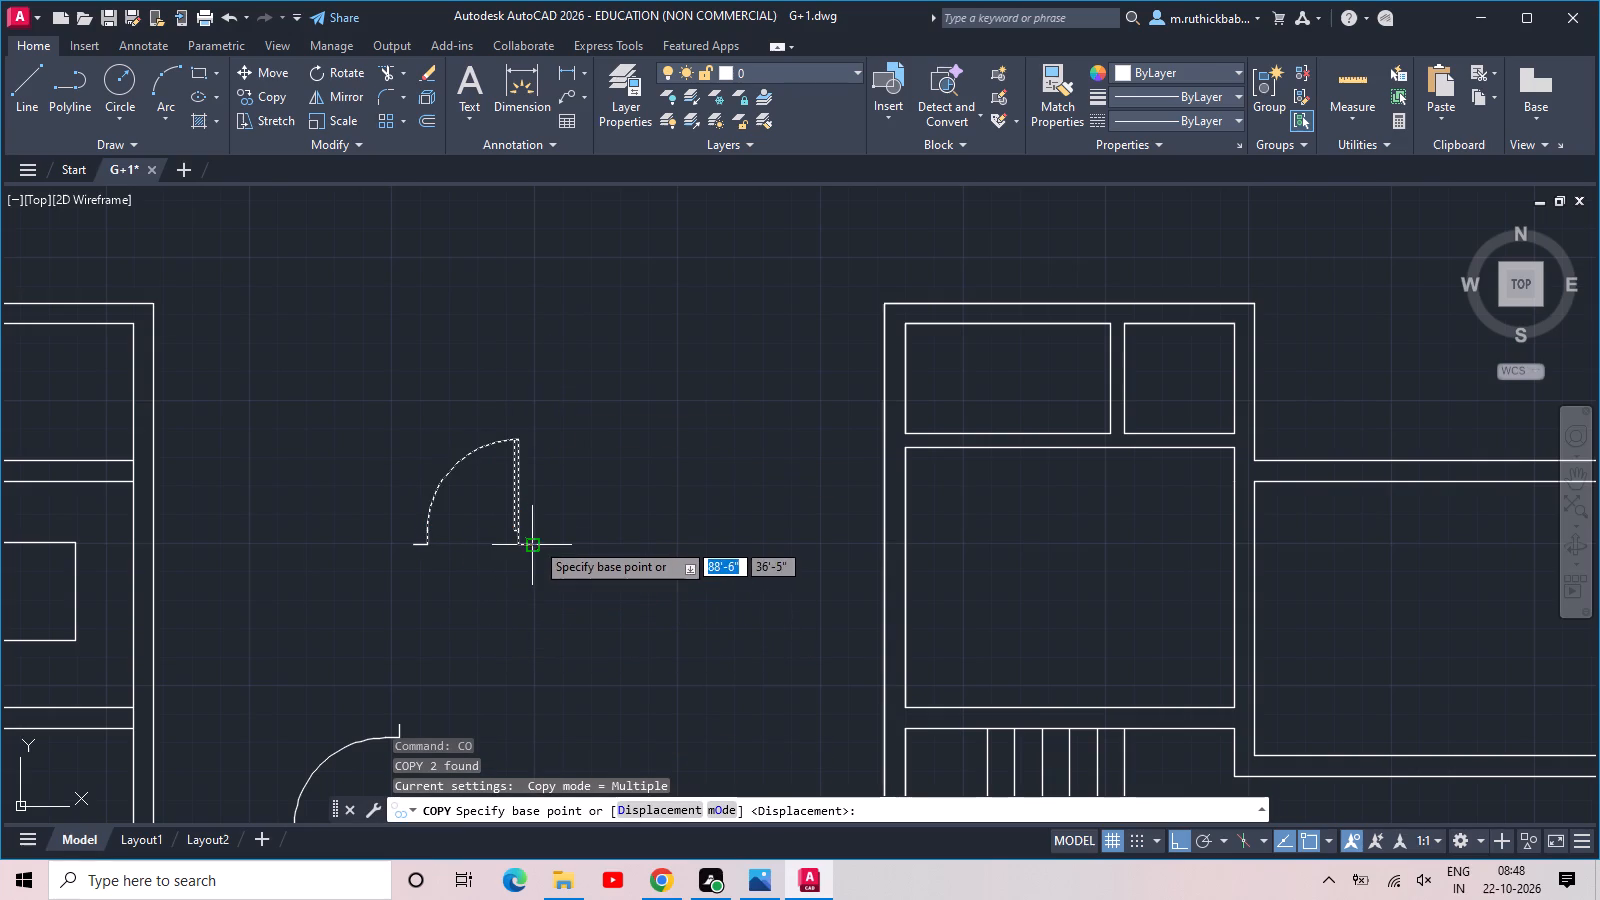
pyautogui.click(535, 541)
pyautogui.moveTo(393, 564); pyautogui.dragTo(1325, 563, button='middle')
pyautogui.moveTo(863, 689); pyautogui.dragTo(907, 523, button='middle')
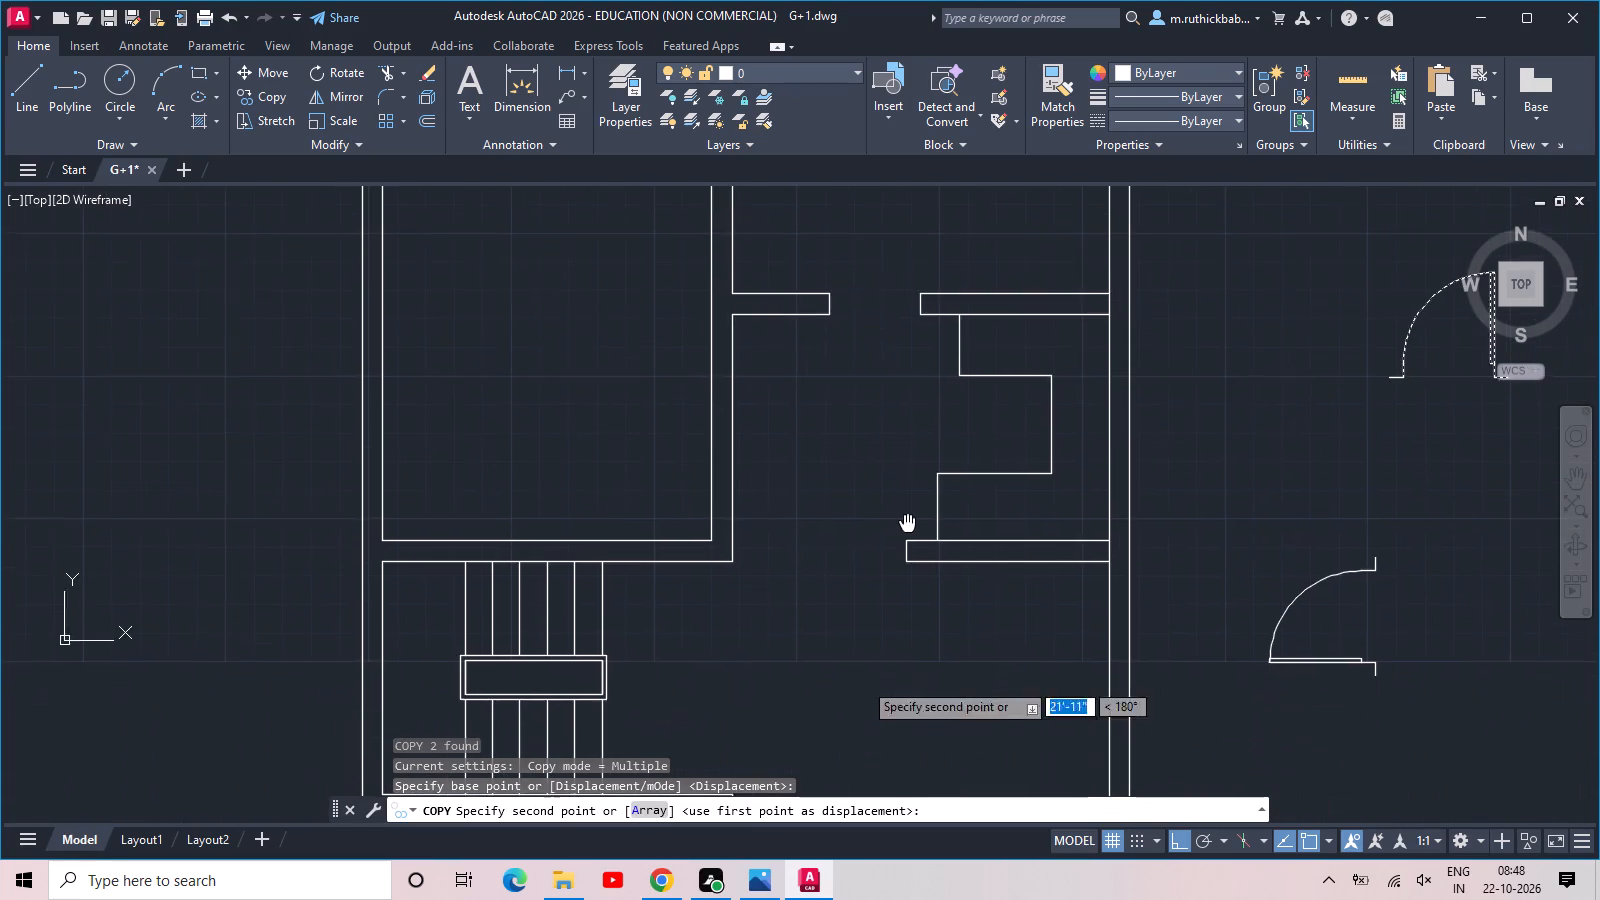
pyautogui.moveTo(907, 523); pyautogui.dragTo(907, 522, button='middle')
pyautogui.scroll(2, 680, 549)
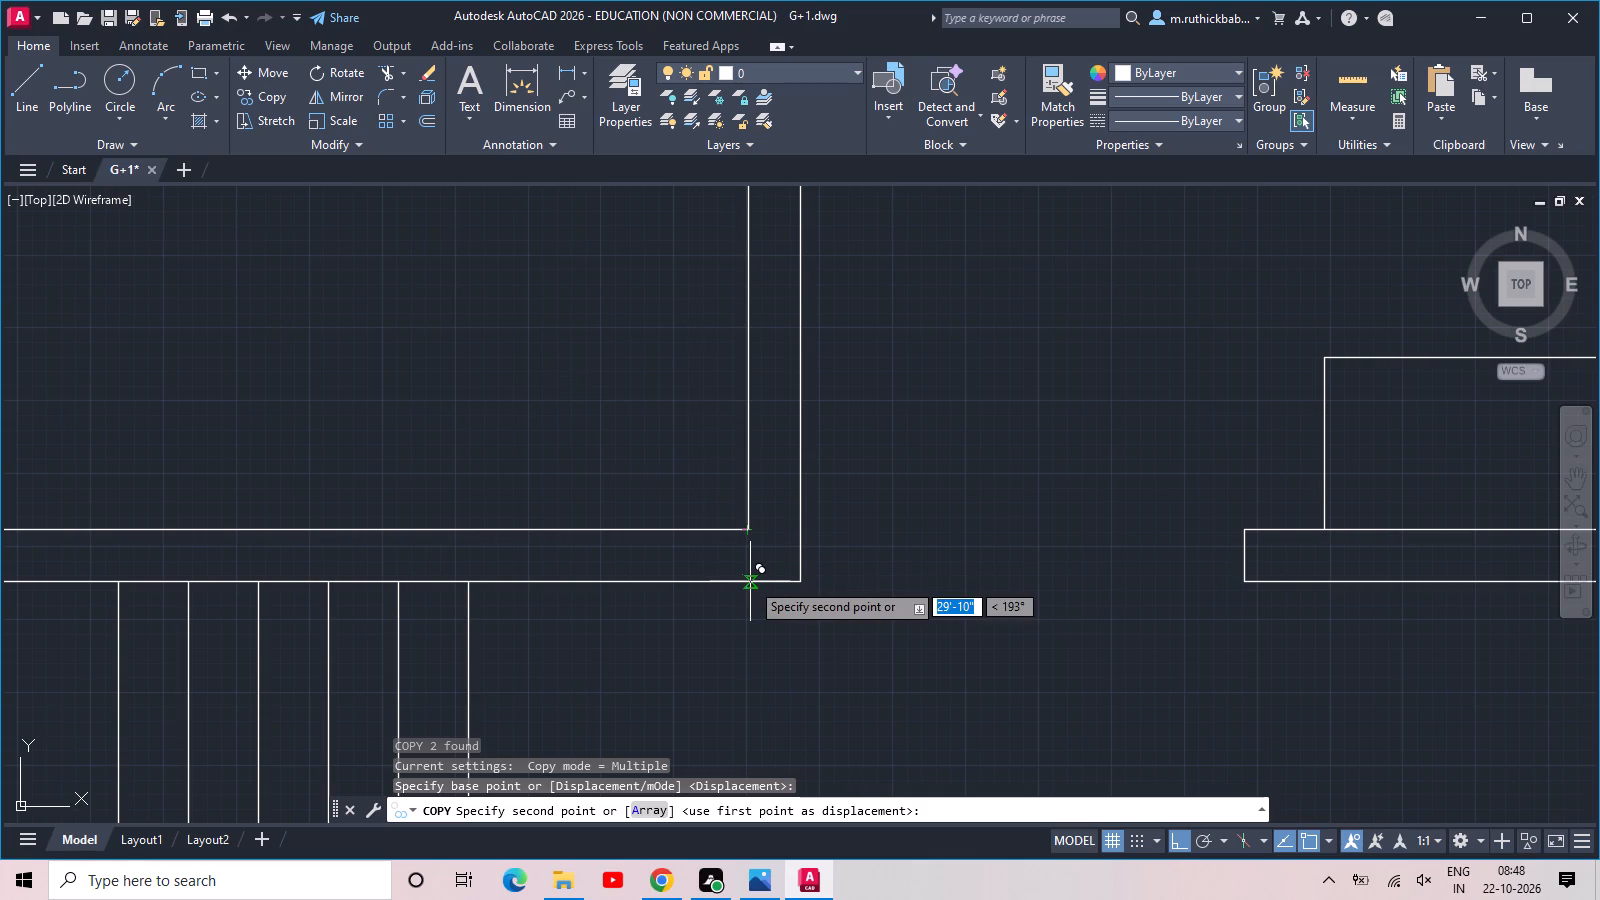
pyautogui.click(750, 581)
# Place a second copy of the door at the corner of the wall below the first plan's staircase.
pyautogui.scroll(-1, 756, 564)
pyautogui.moveTo(762, 555); pyautogui.dragTo(565, 423, button='middle')
pyautogui.scroll(-1, 566, 427)
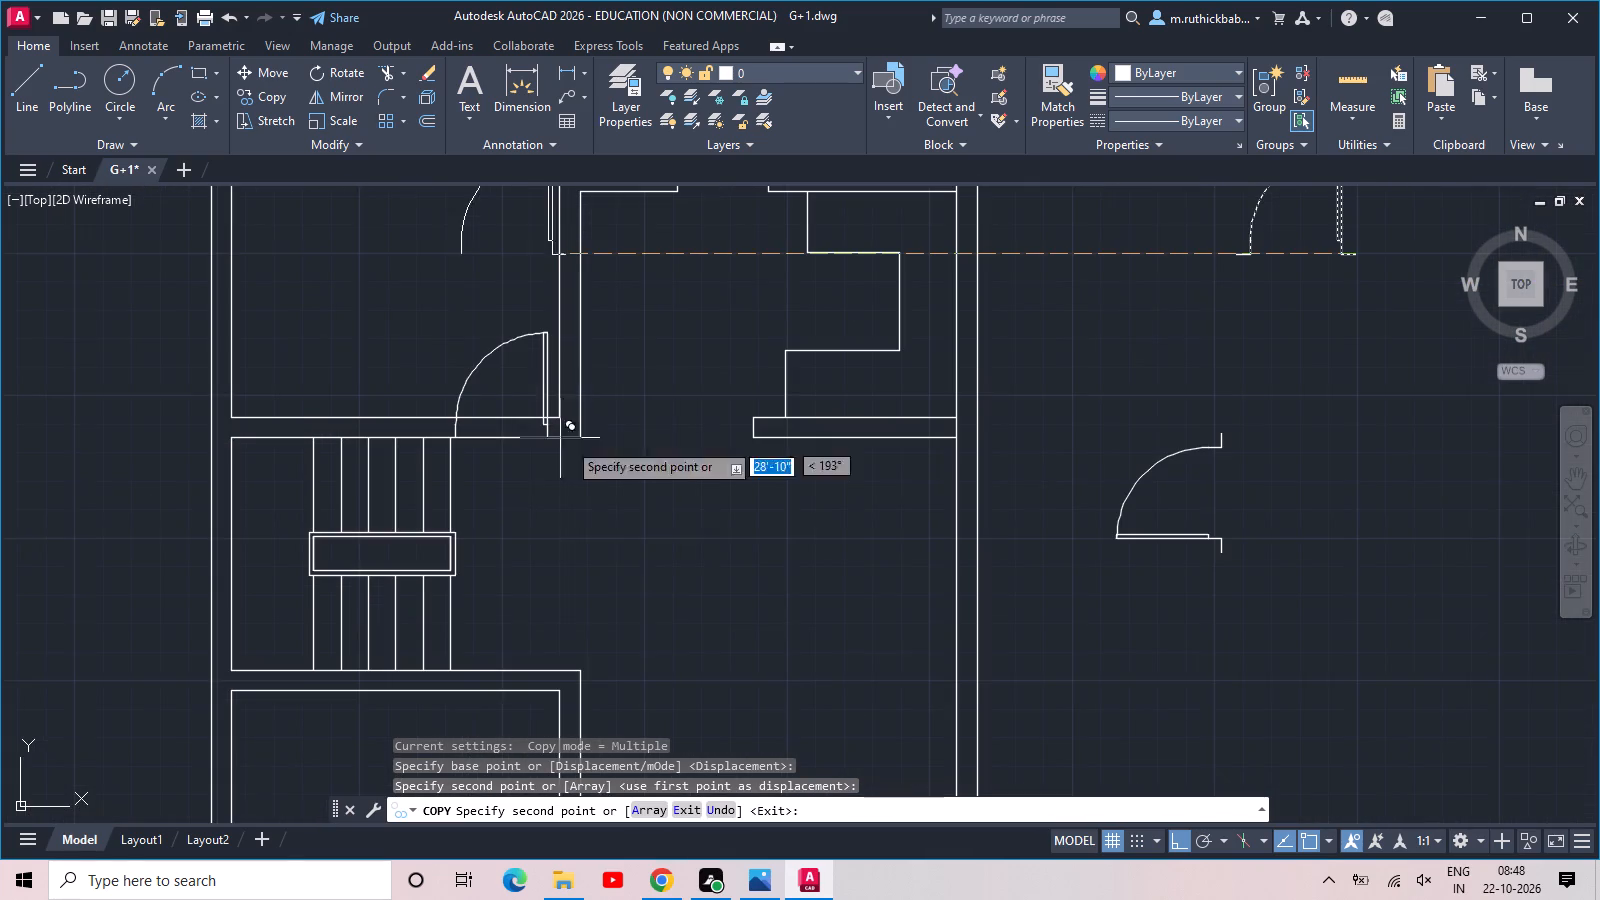
pyautogui.moveTo(541, 614); pyautogui.dragTo(399, 604, button='middle')
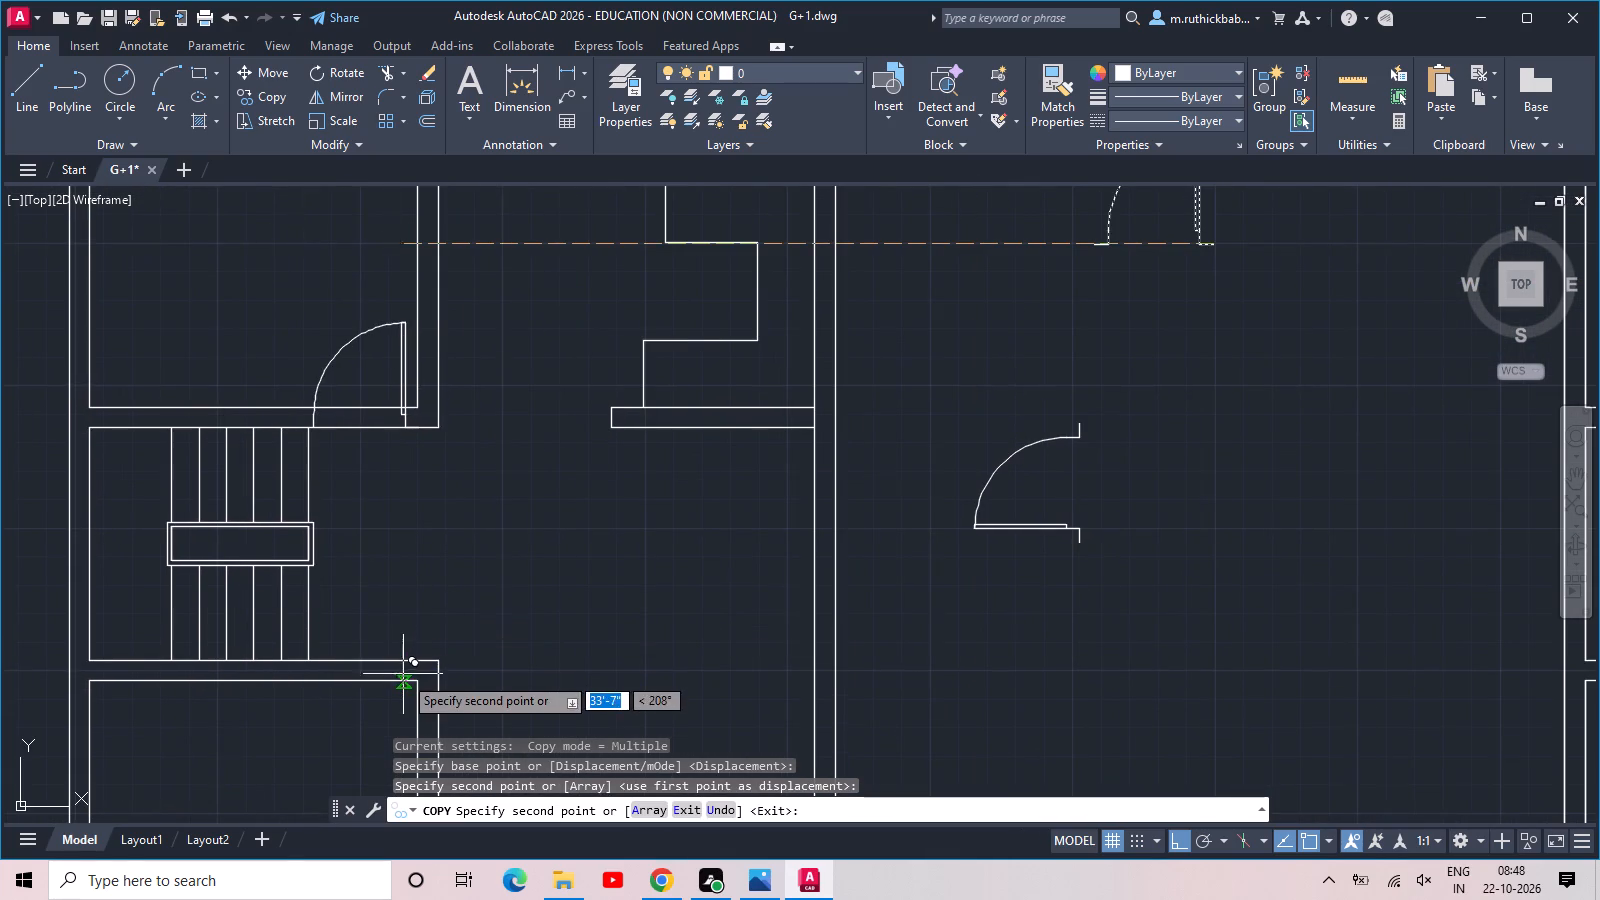
pyautogui.scroll(1, 404, 677)
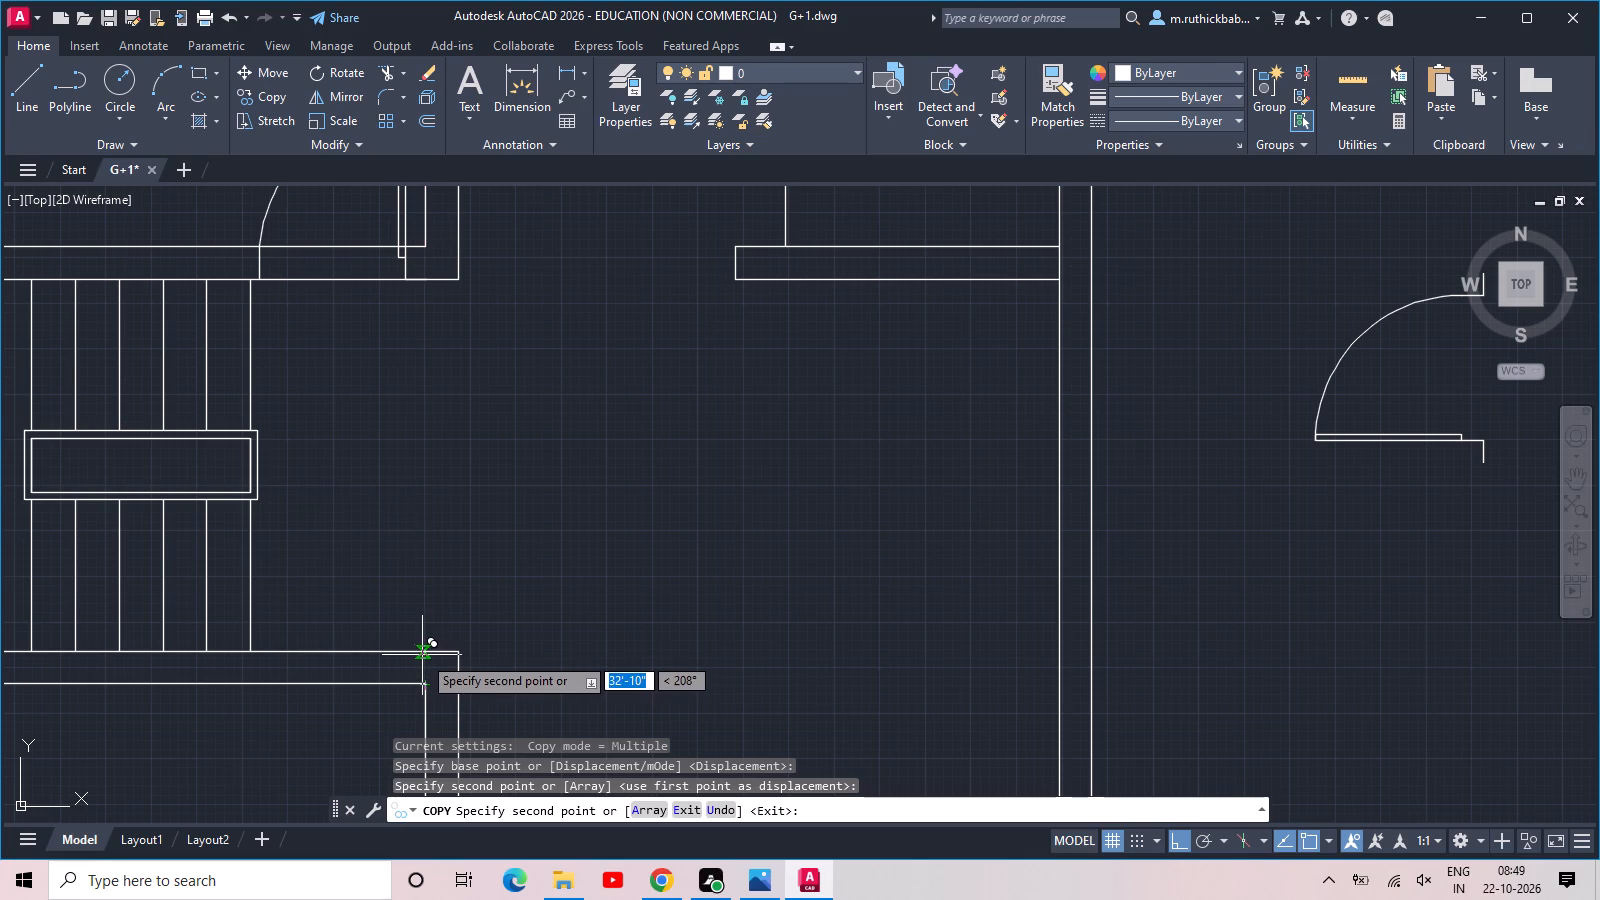
pyautogui.click(422, 655)
pyautogui.press('Escape')
# Flip the copied door below the staircase so it swings down into the lower room.
pyautogui.moveTo(398, 610); pyautogui.dragTo(382, 562)
pyautogui.click(303, 375)
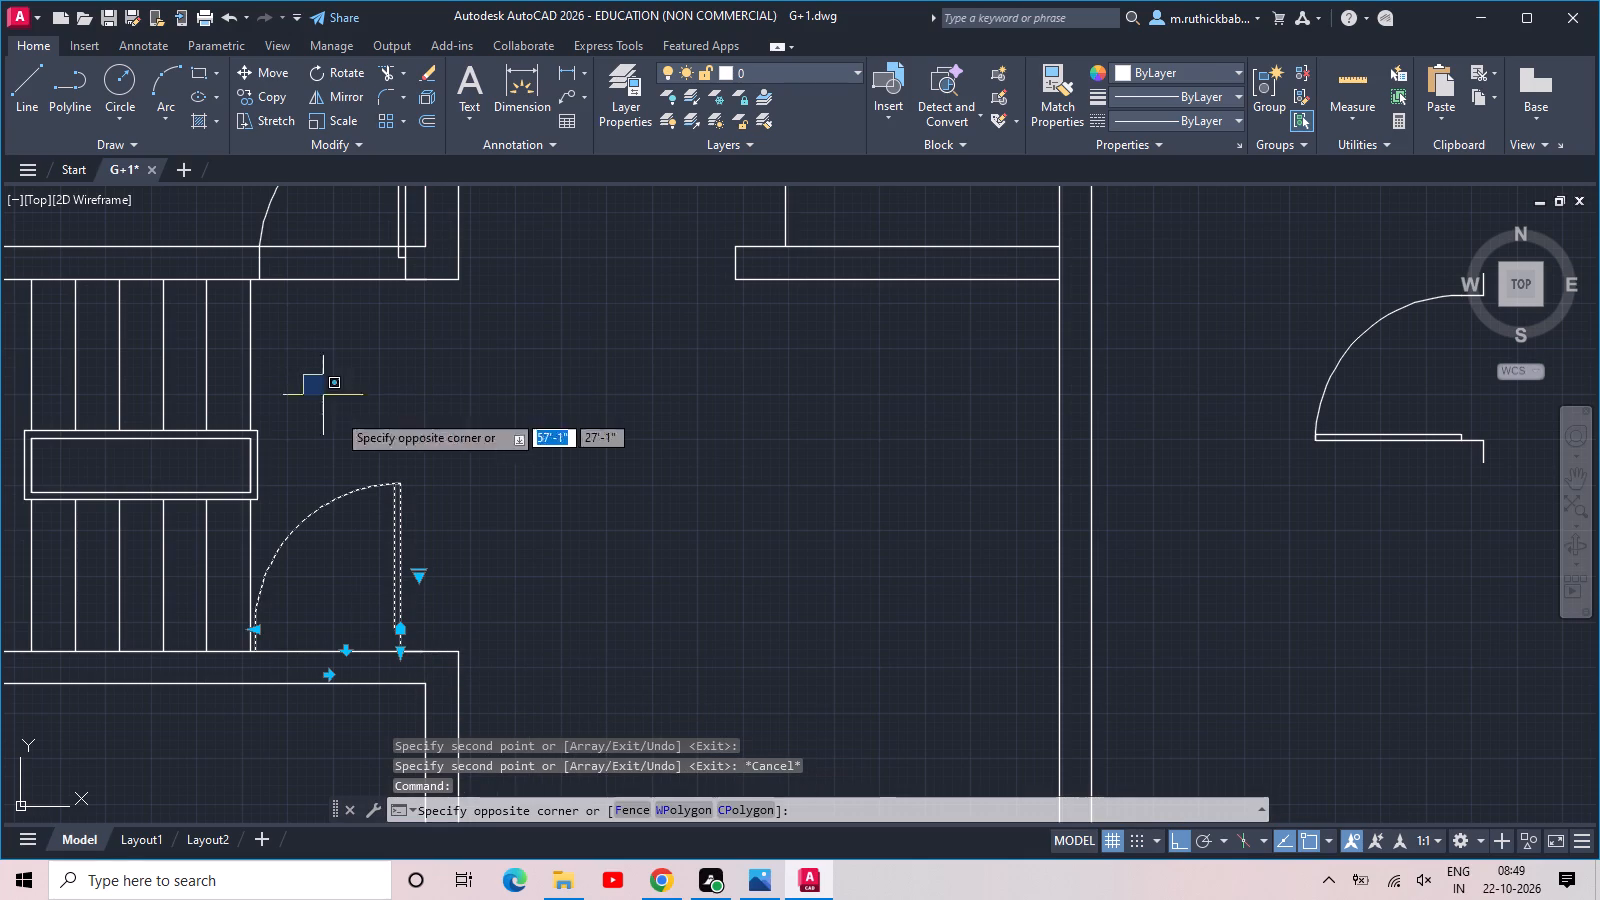
pyautogui.click(367, 475)
pyautogui.click(348, 648)
# Move the flipped door down from its hinge-side jamb toward the top edge of the lower room's wall.
pyautogui.scroll(-1, 421, 582)
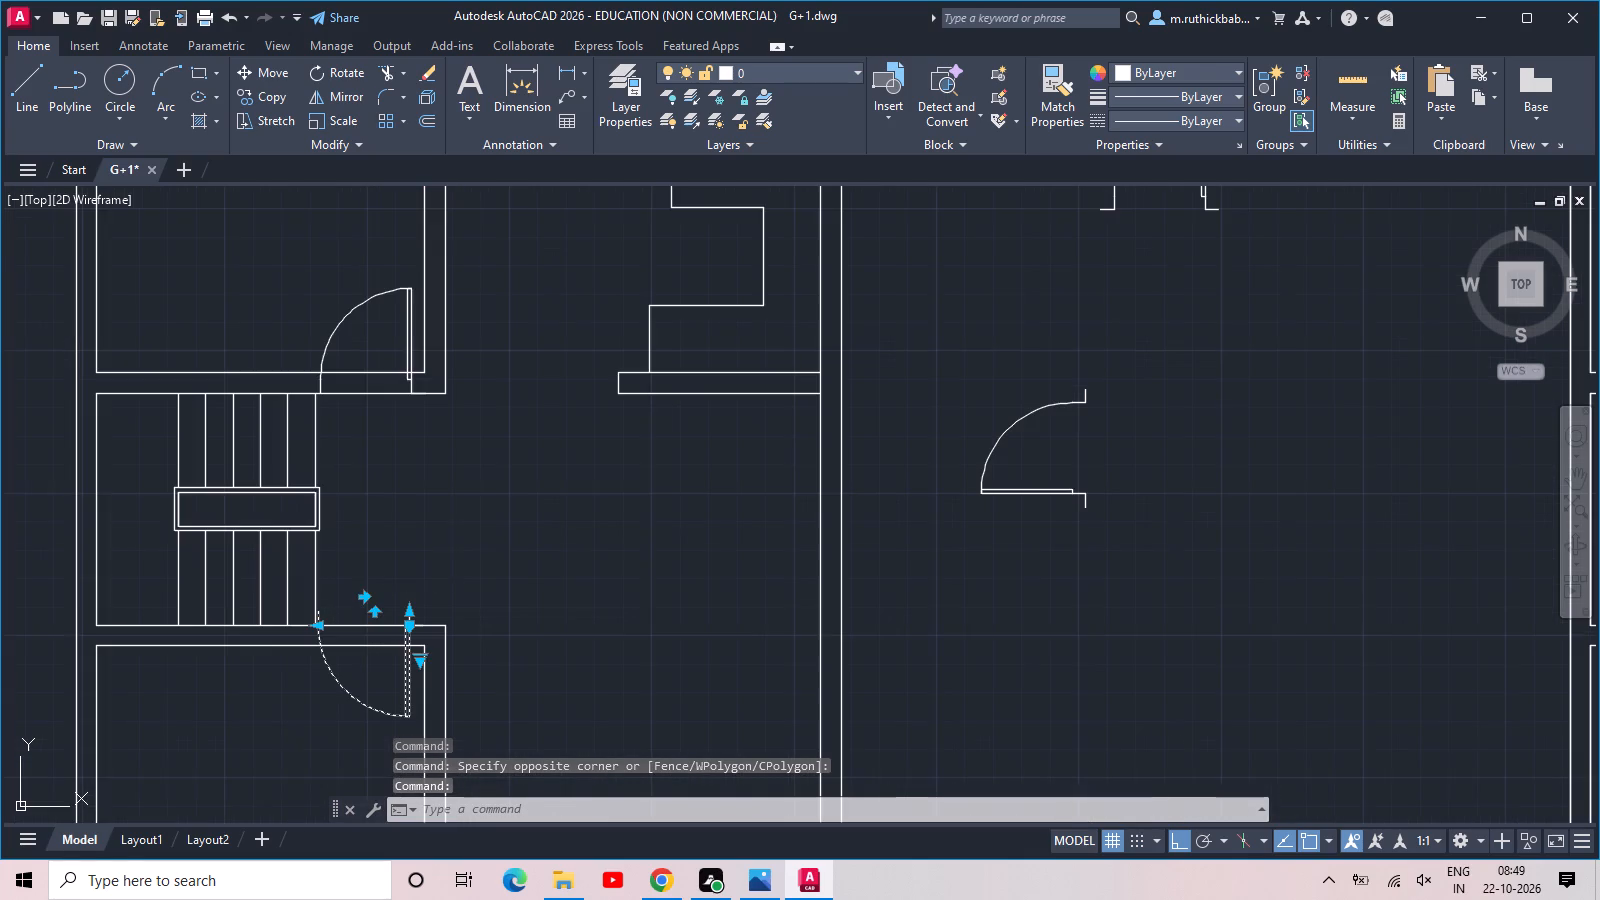
pyautogui.scroll(2, 324, 665)
pyautogui.scroll(1, 360, 584)
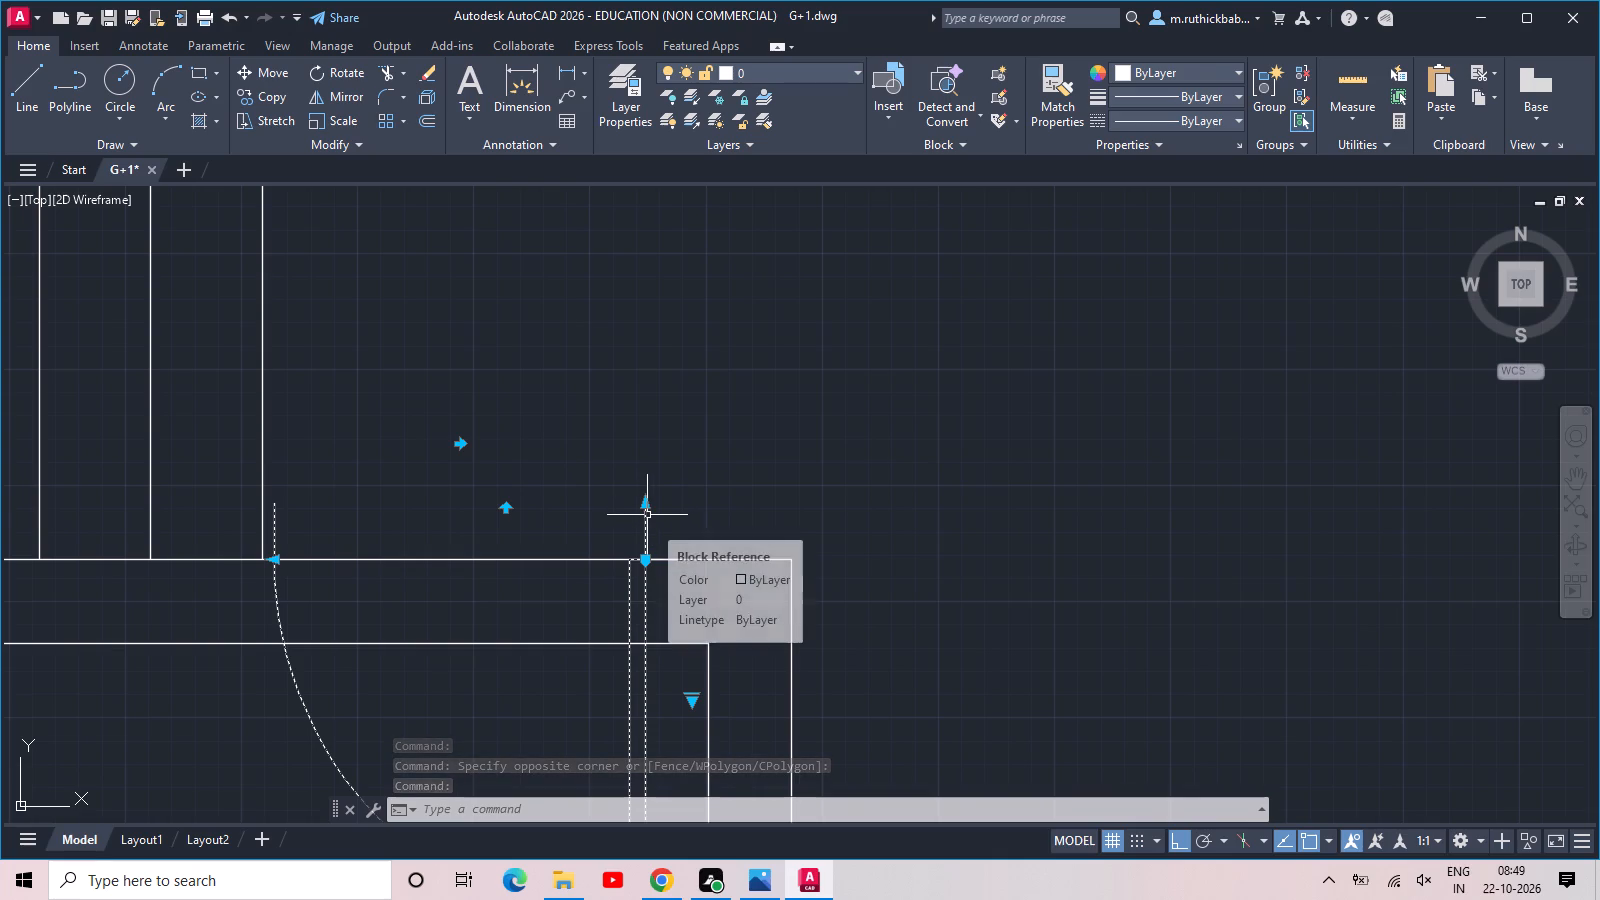
pyautogui.write('MOV')
pyautogui.press('space')
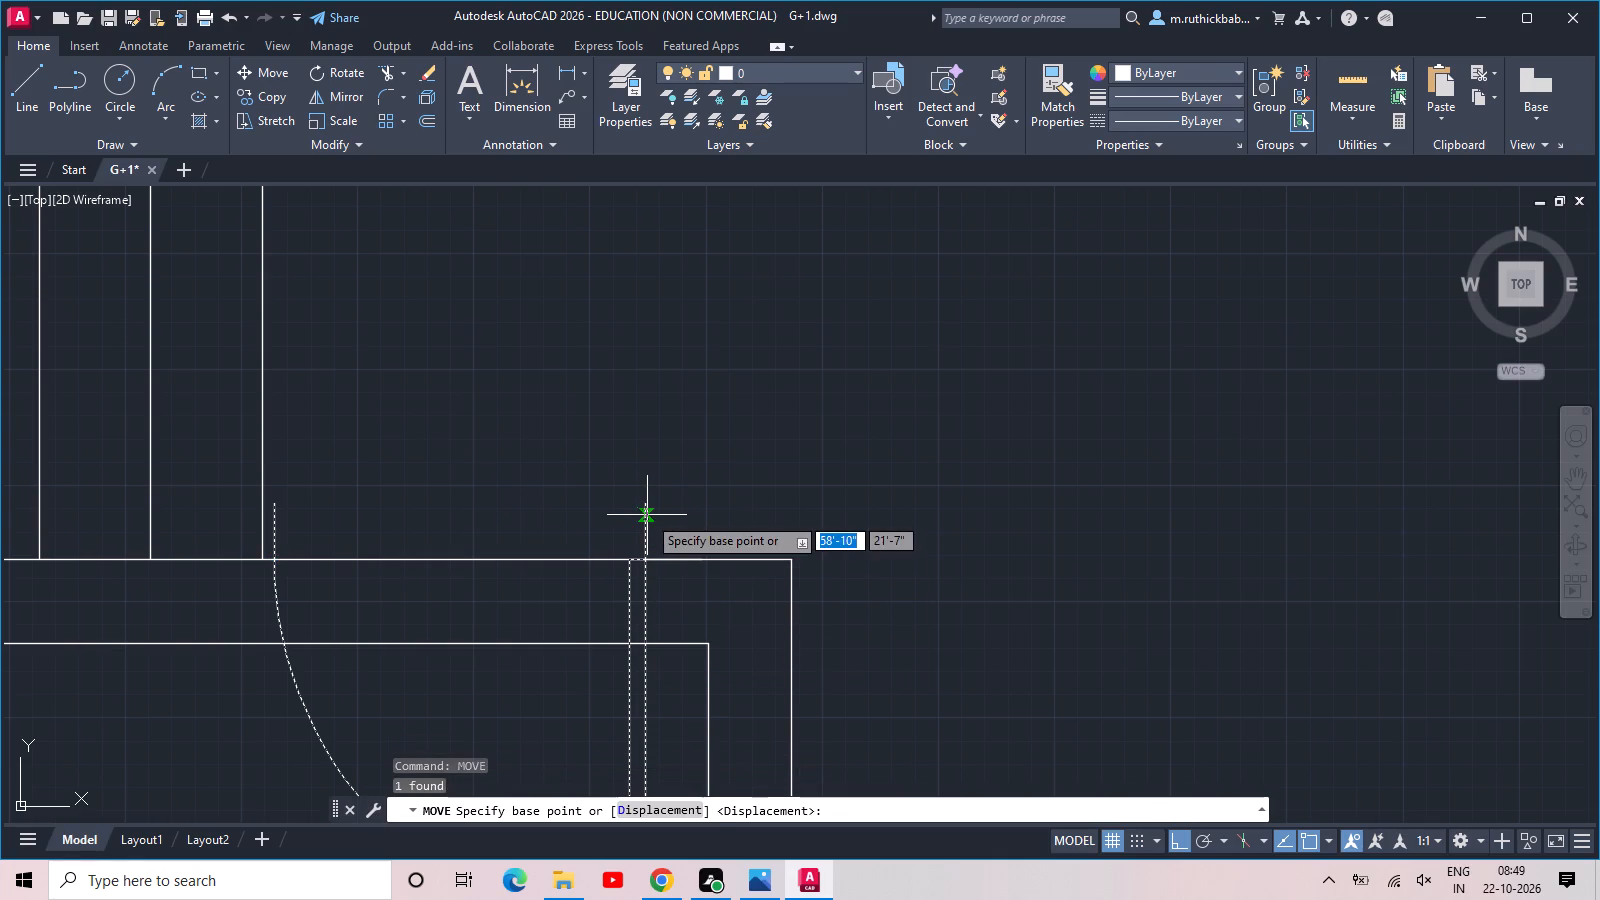
pyautogui.click(647, 515)
pyautogui.click(644, 561)
pyautogui.press('Escape')
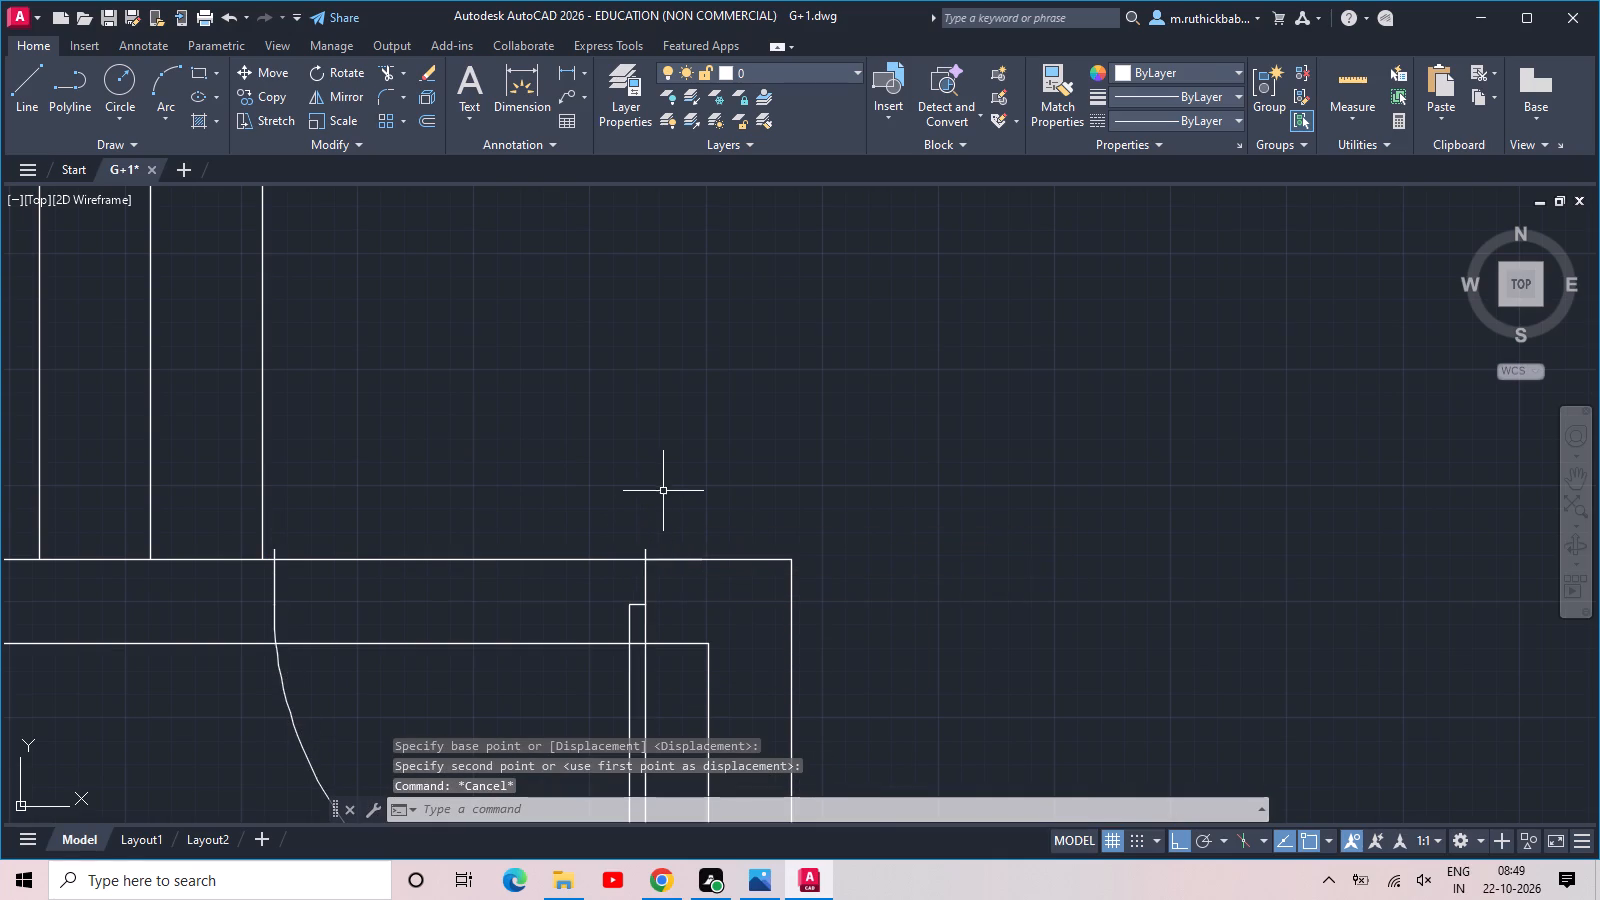
# Move the lower room's door down about 1" so its jamb end sits on the wall's upper edge.
pyautogui.scroll(2, 642, 536)
pyautogui.press('space')
pyautogui.moveTo(660, 567); pyautogui.dragTo(477, 215, button='middle')
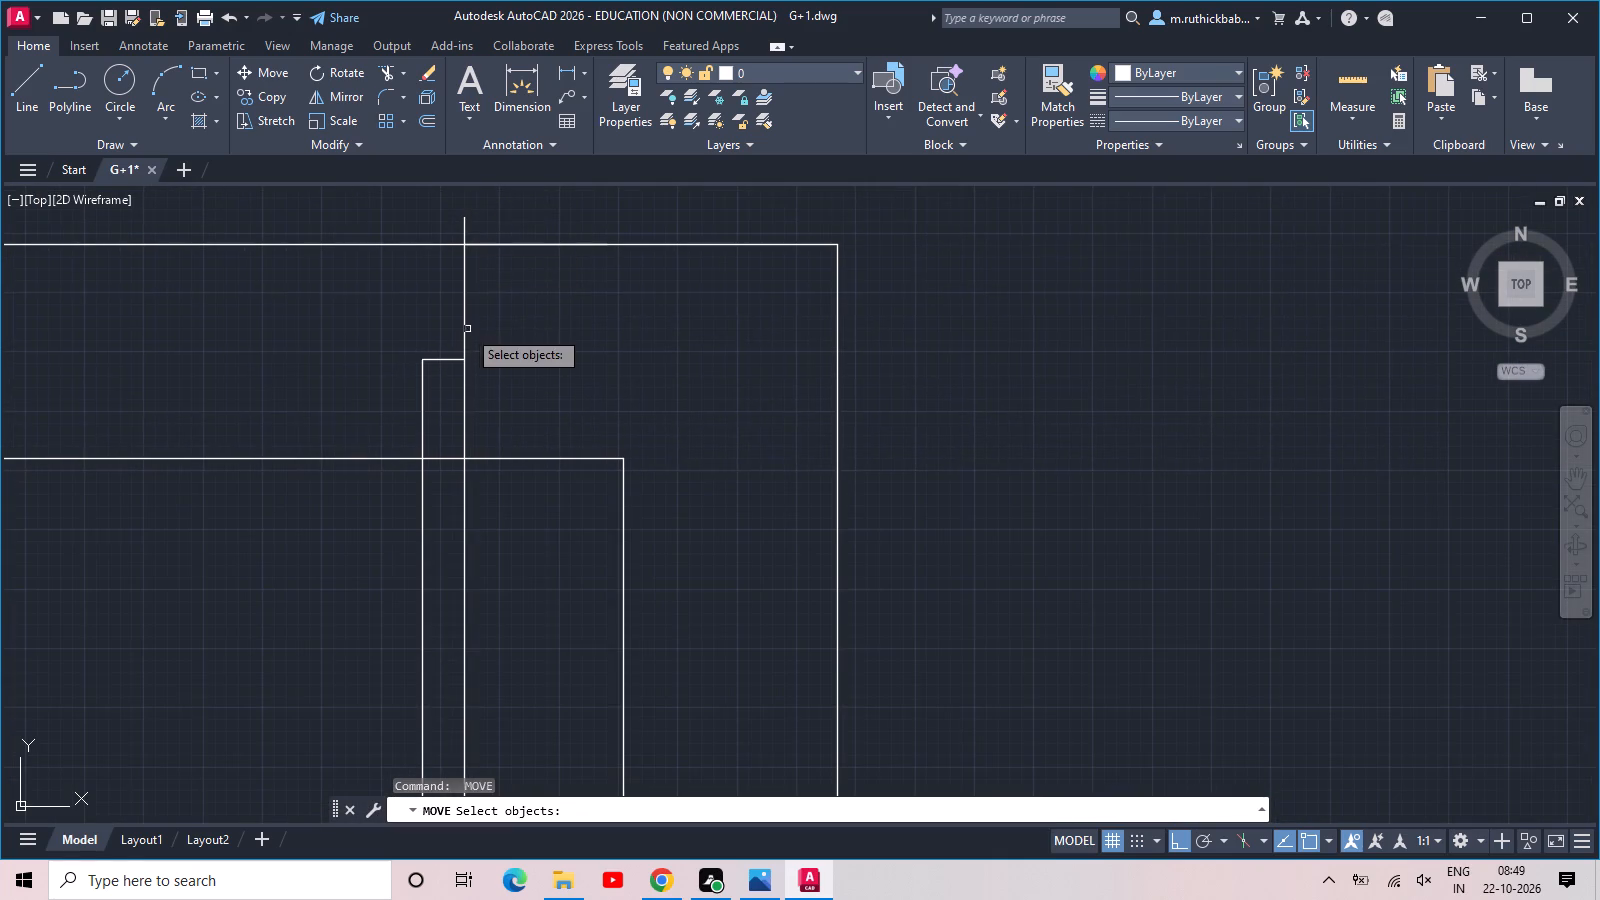
pyautogui.moveTo(493, 345); pyautogui.dragTo(467, 355)
pyautogui.click(355, 376)
pyautogui.press('space')
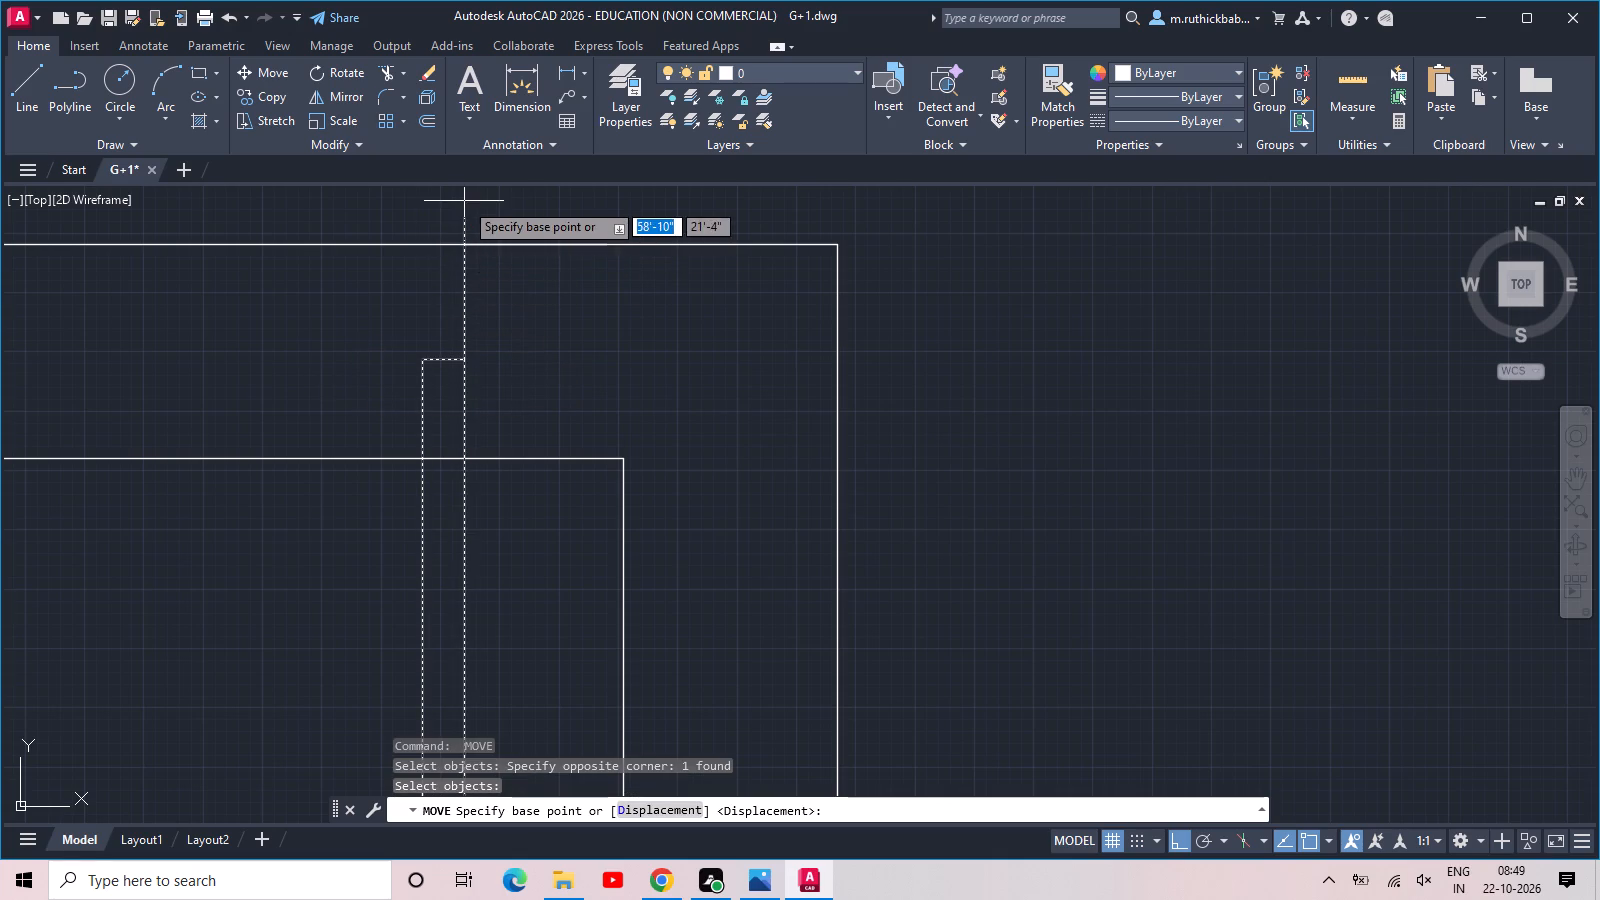
pyautogui.click(464, 214)
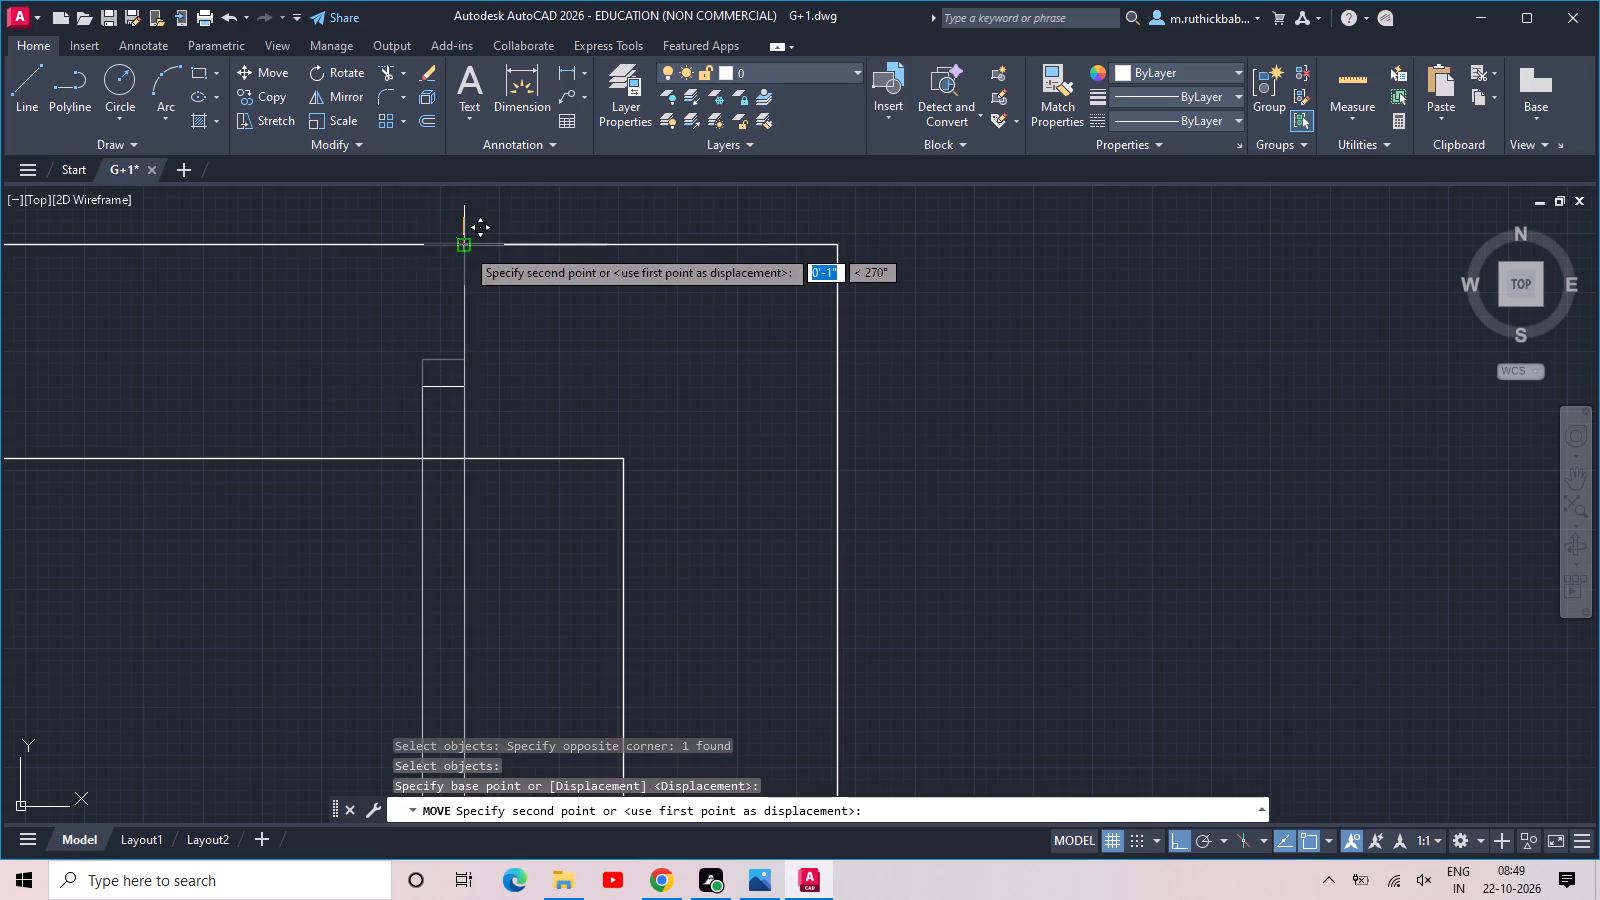
pyautogui.click(465, 247)
pyautogui.press('Escape')
# Flip the lower loose door block between the two plans so its leaf swings to the other side of the opening.
pyautogui.scroll(-5, 484, 228)
pyautogui.moveTo(613, 234); pyautogui.dragTo(493, 463, button='middle')
pyautogui.scroll(-1, 487, 468)
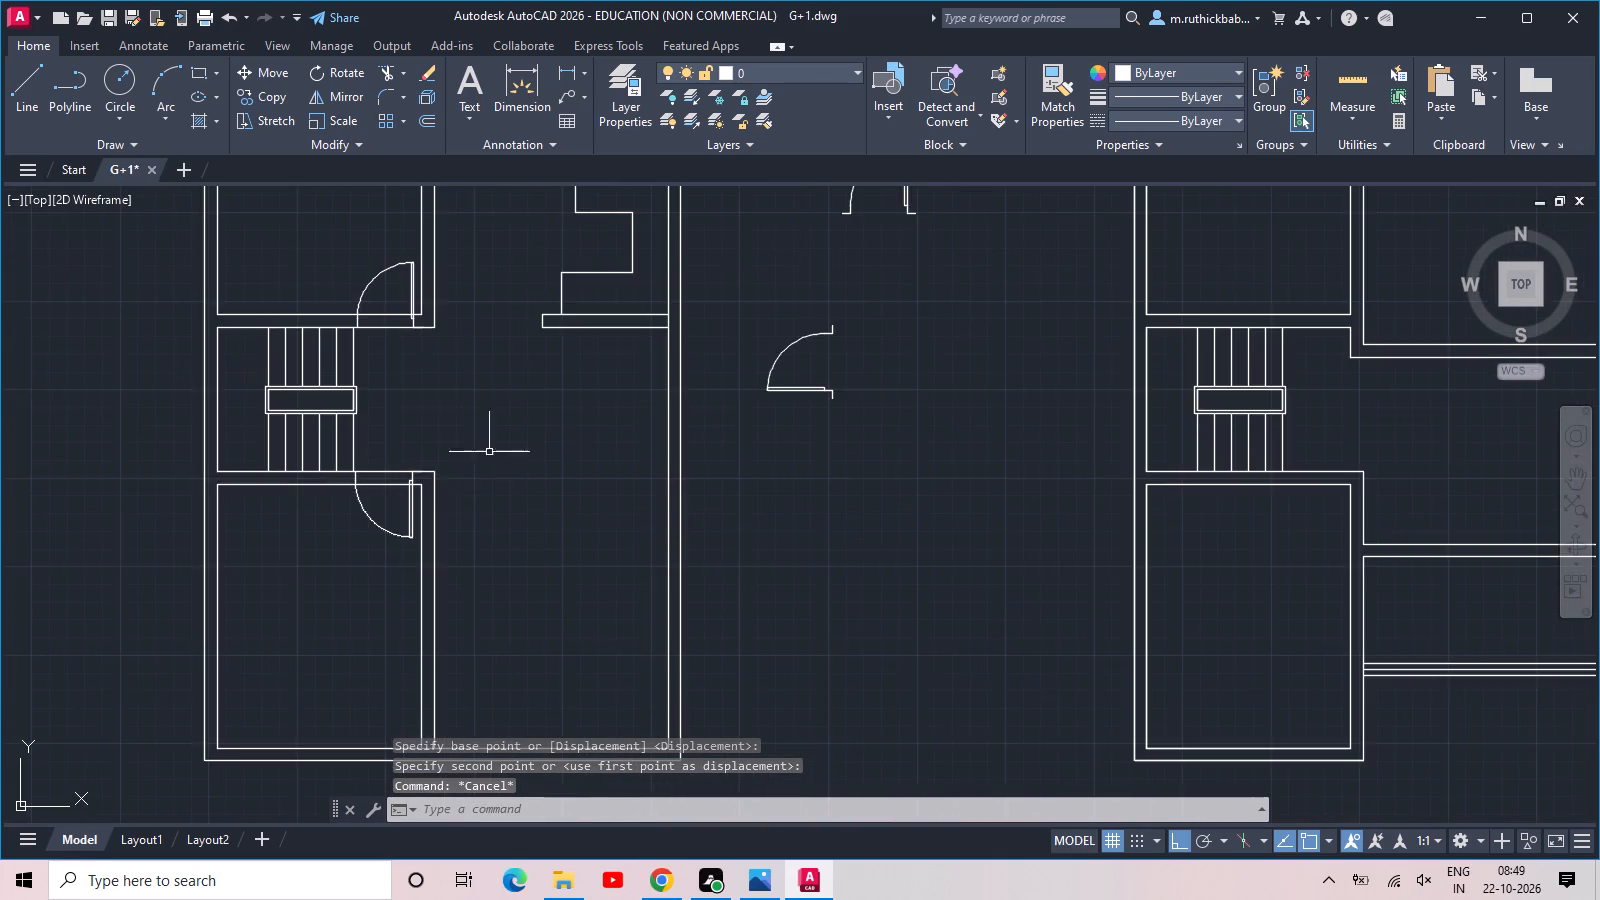
pyautogui.scroll(-1, 507, 431)
pyautogui.moveTo(532, 401); pyautogui.dragTo(397, 441, button='middle')
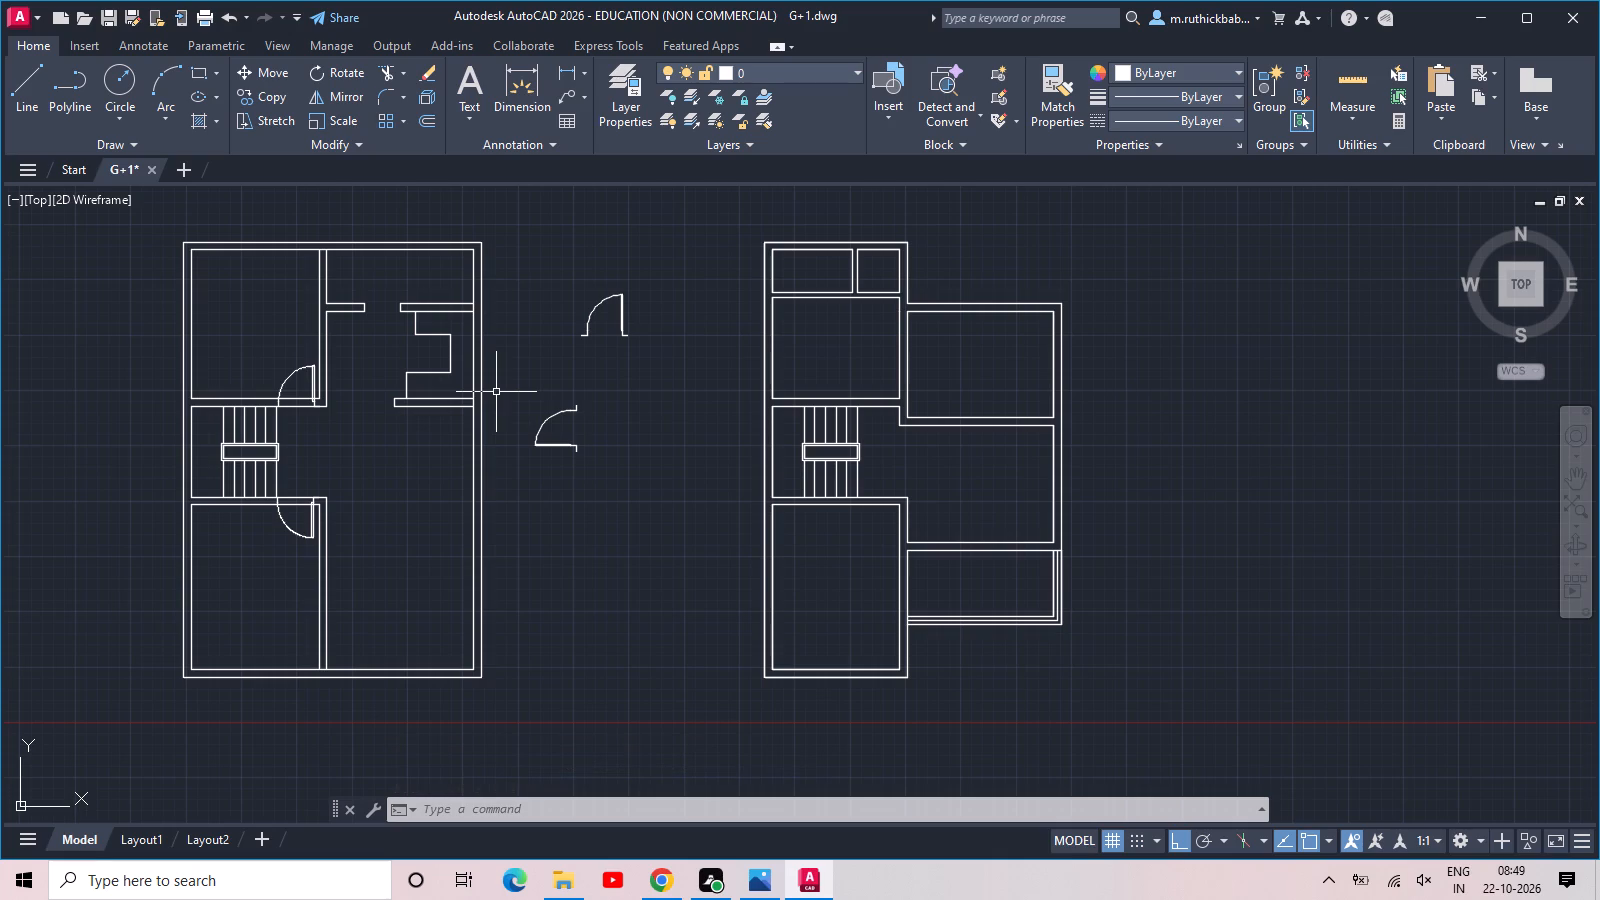
pyautogui.scroll(3, 543, 447)
pyautogui.moveTo(576, 457); pyautogui.dragTo(526, 420)
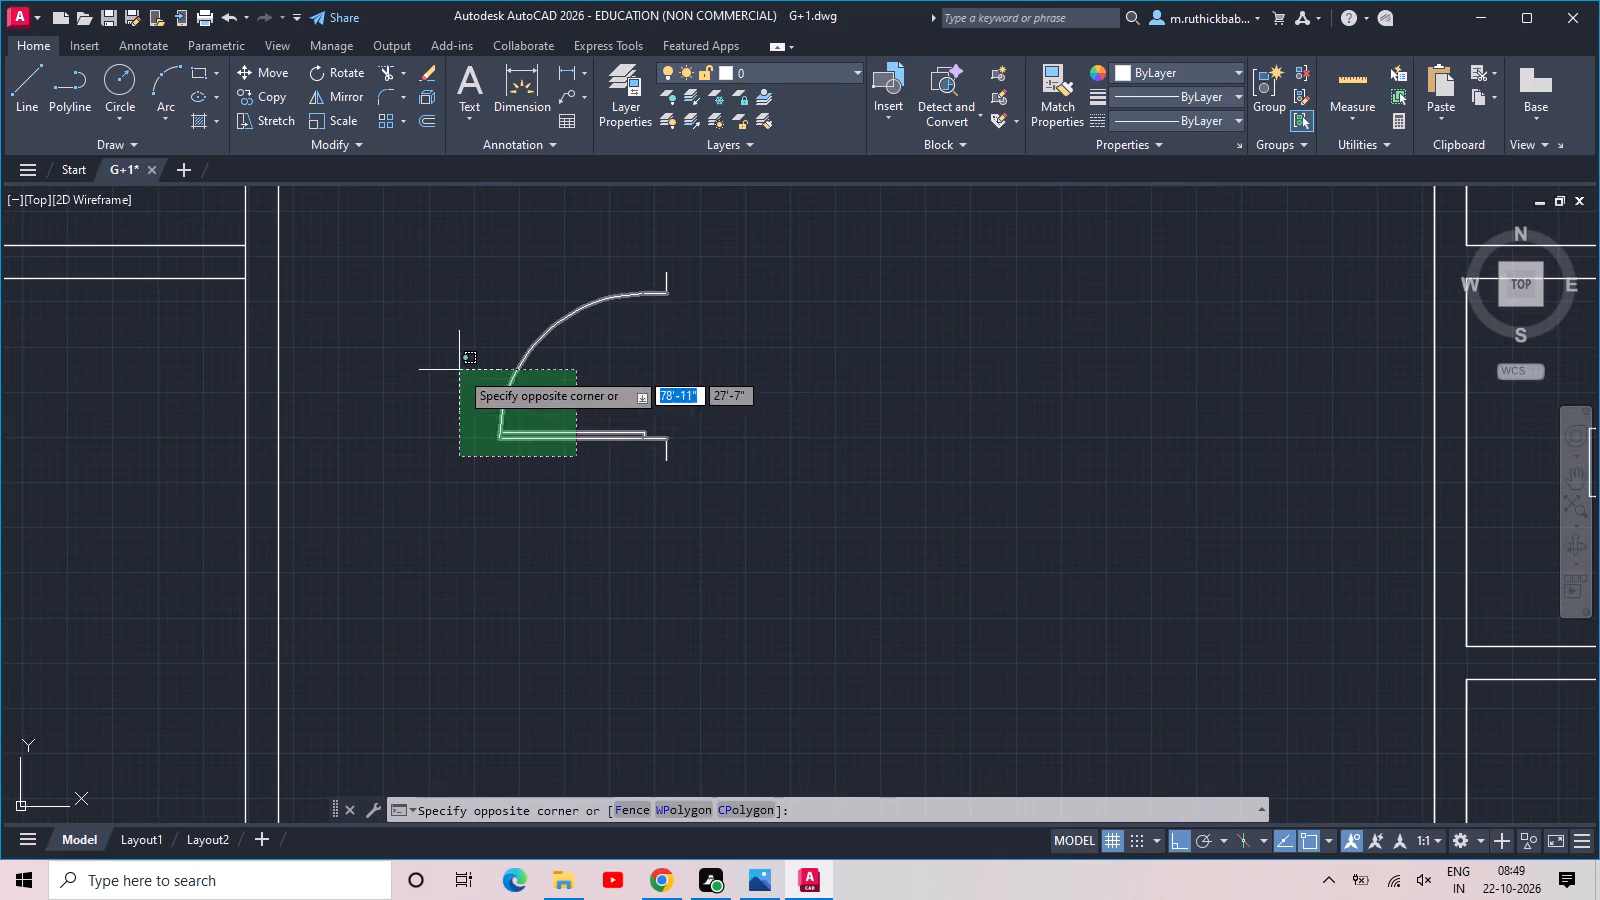
pyautogui.click(459, 370)
pyautogui.click(666, 380)
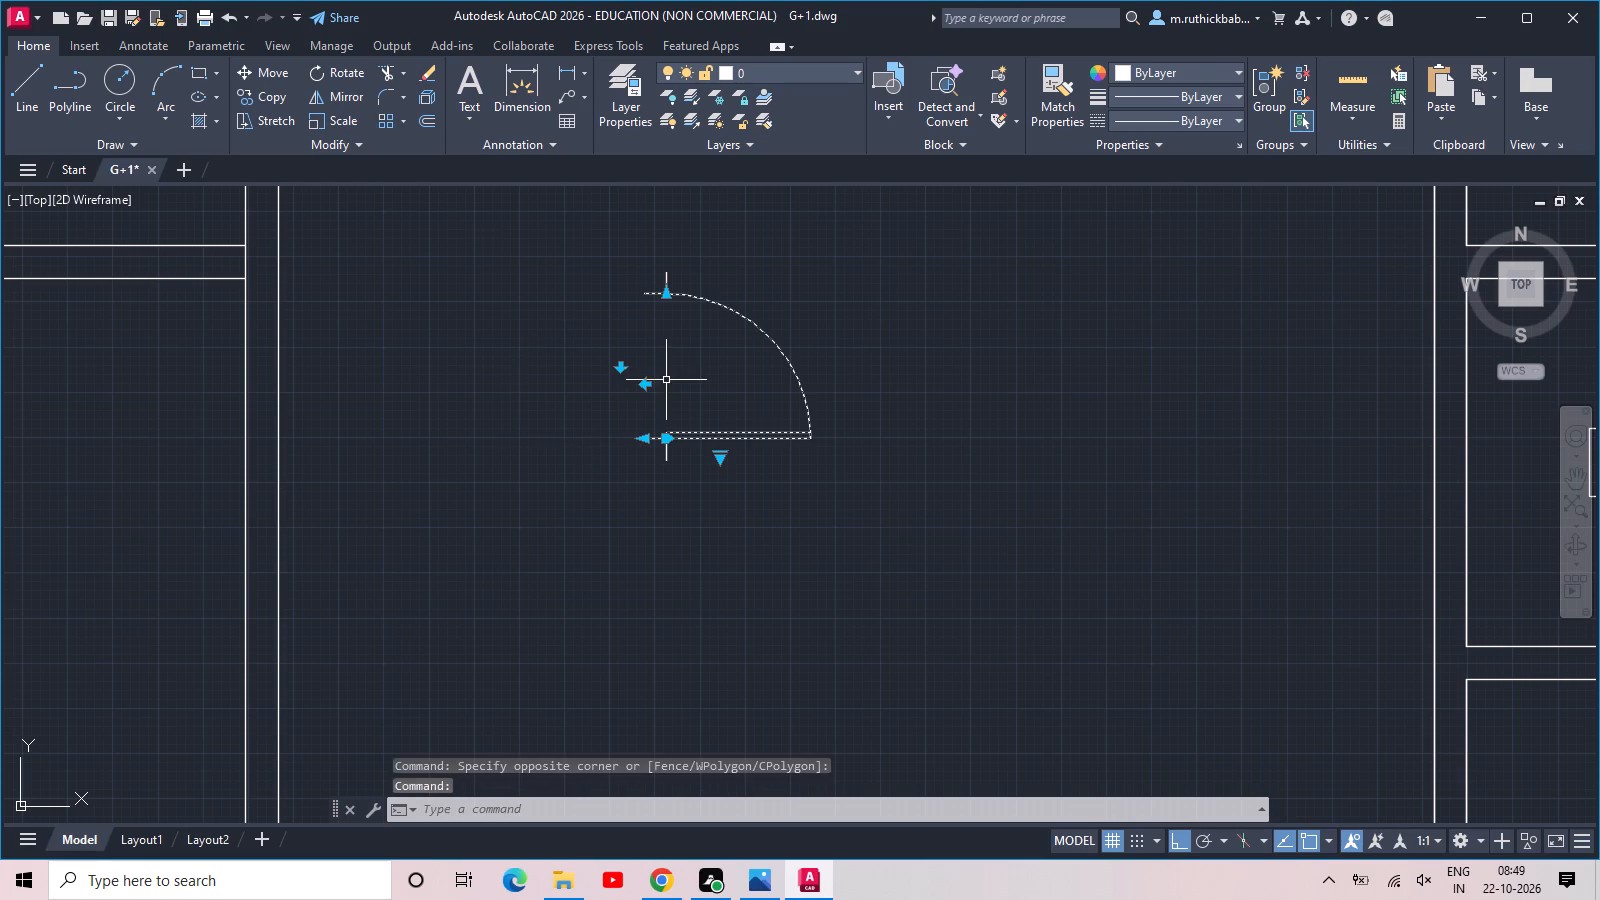
# Shorten the flipped loose door block's opening to a narrower width, keeping its hinge end in place.
pyautogui.click(668, 295)
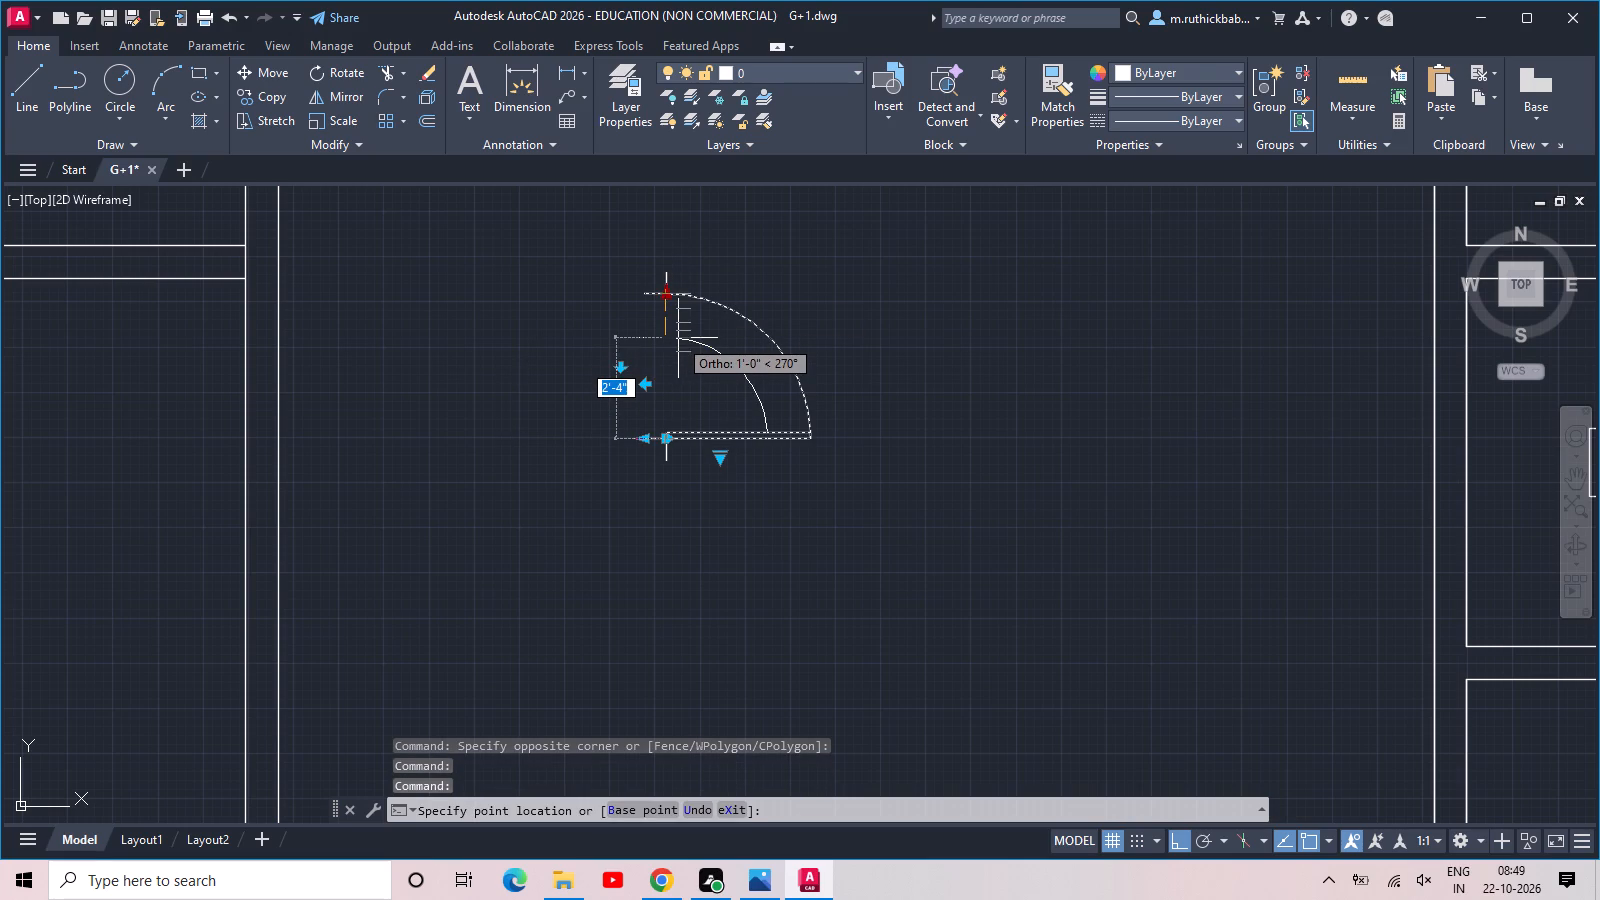
pyautogui.click(678, 351)
pyautogui.press('Escape')
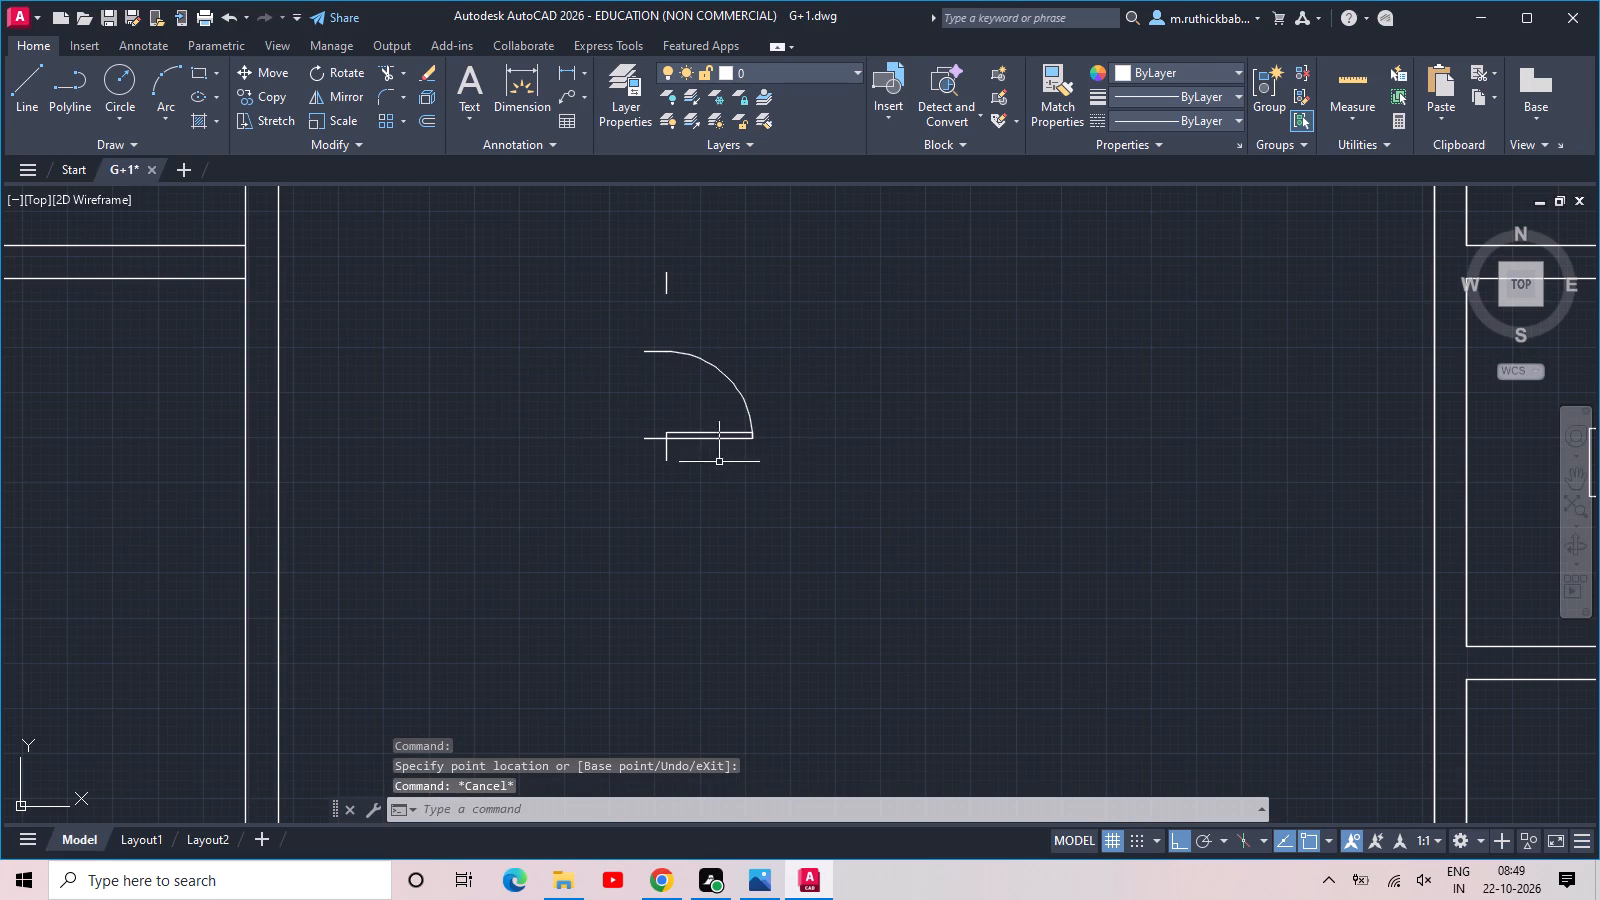
# Draw a 6" vertical line down from the jamb end of the lower loose door block between the plans.
pyautogui.scroll(3, 684, 465)
pyautogui.write('L')
pyautogui.press('space')
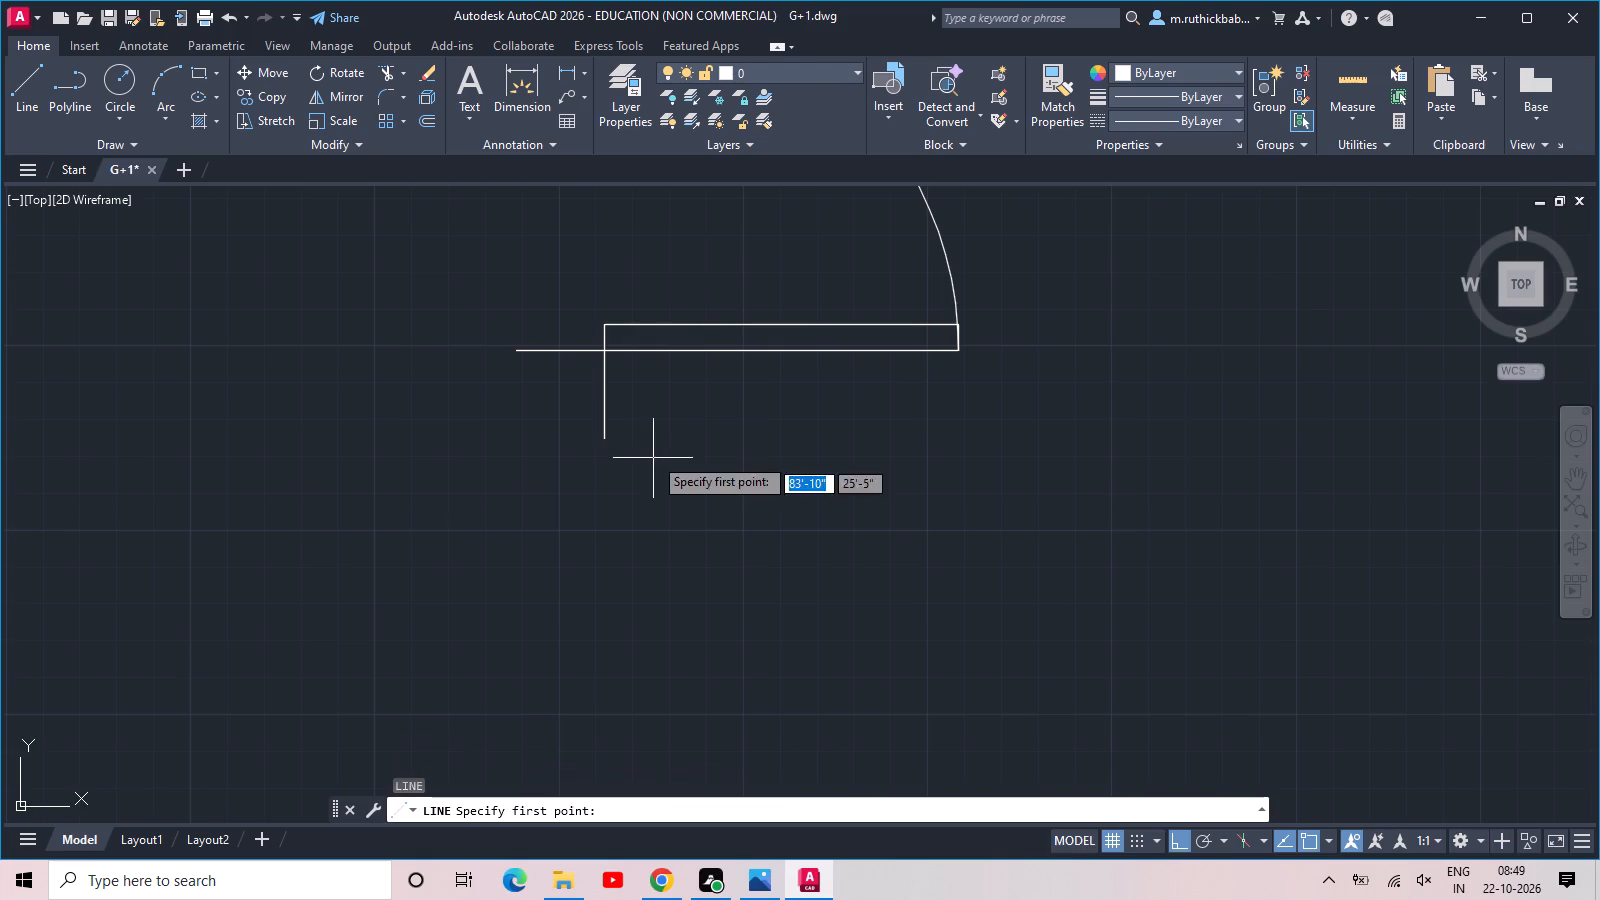
pyautogui.click(518, 351)
pyautogui.write('6')
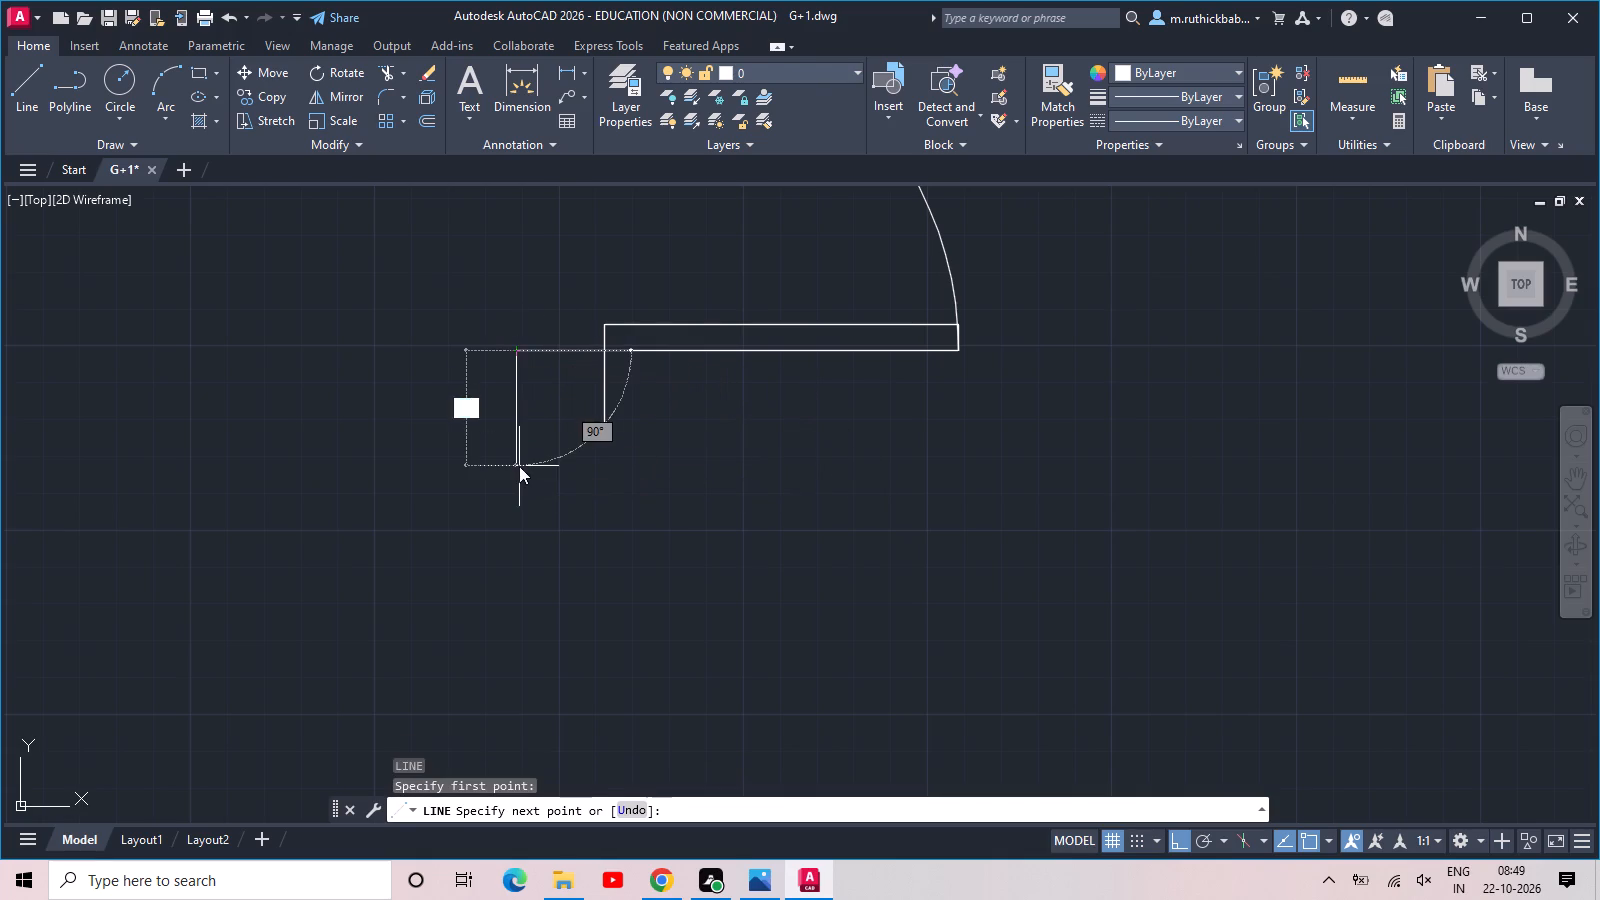
pyautogui.press('space')
pyautogui.press('space')
# Copy the lower loose door with its 6" line into the first plan's upper partition, based at the line's lower end, level with the cross wall's upper edge.
pyautogui.moveTo(552, 421); pyautogui.dragTo(542, 391)
pyautogui.click(497, 307)
pyautogui.write('CO')
pyautogui.press('space')
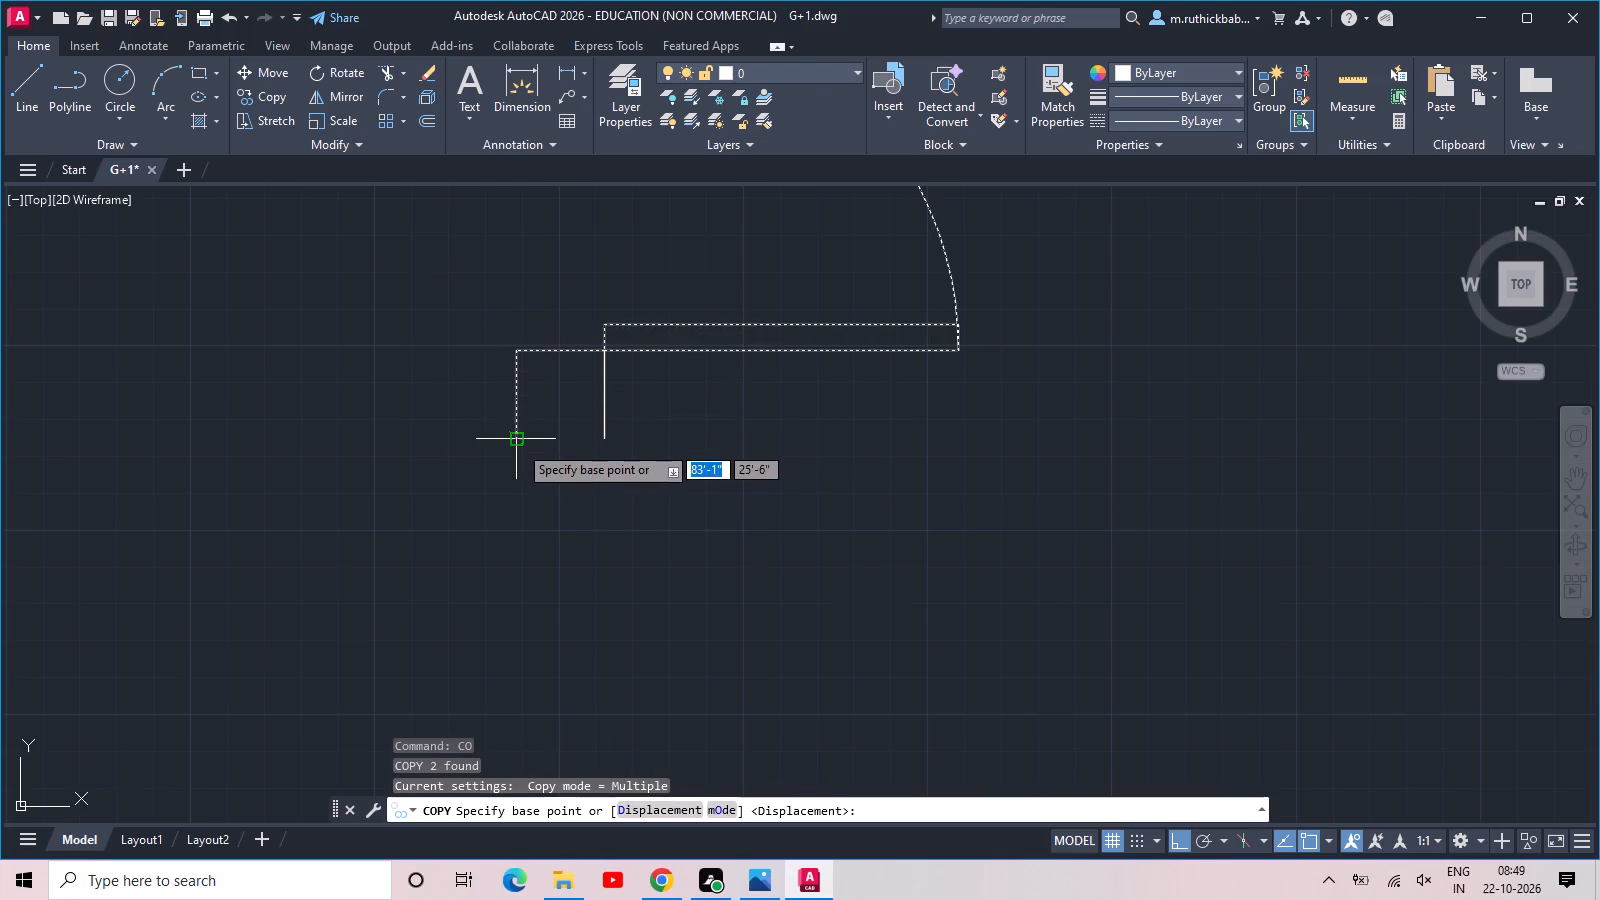
pyautogui.click(518, 442)
pyautogui.scroll(-2, 394, 350)
pyautogui.moveTo(394, 350); pyautogui.dragTo(960, 857, button='middle')
pyautogui.scroll(-3, 625, 341)
pyautogui.moveTo(589, 408); pyautogui.dragTo(987, 801, button='middle')
pyautogui.scroll(2, 689, 604)
pyautogui.moveTo(701, 634); pyautogui.dragTo(716, 517, button='middle')
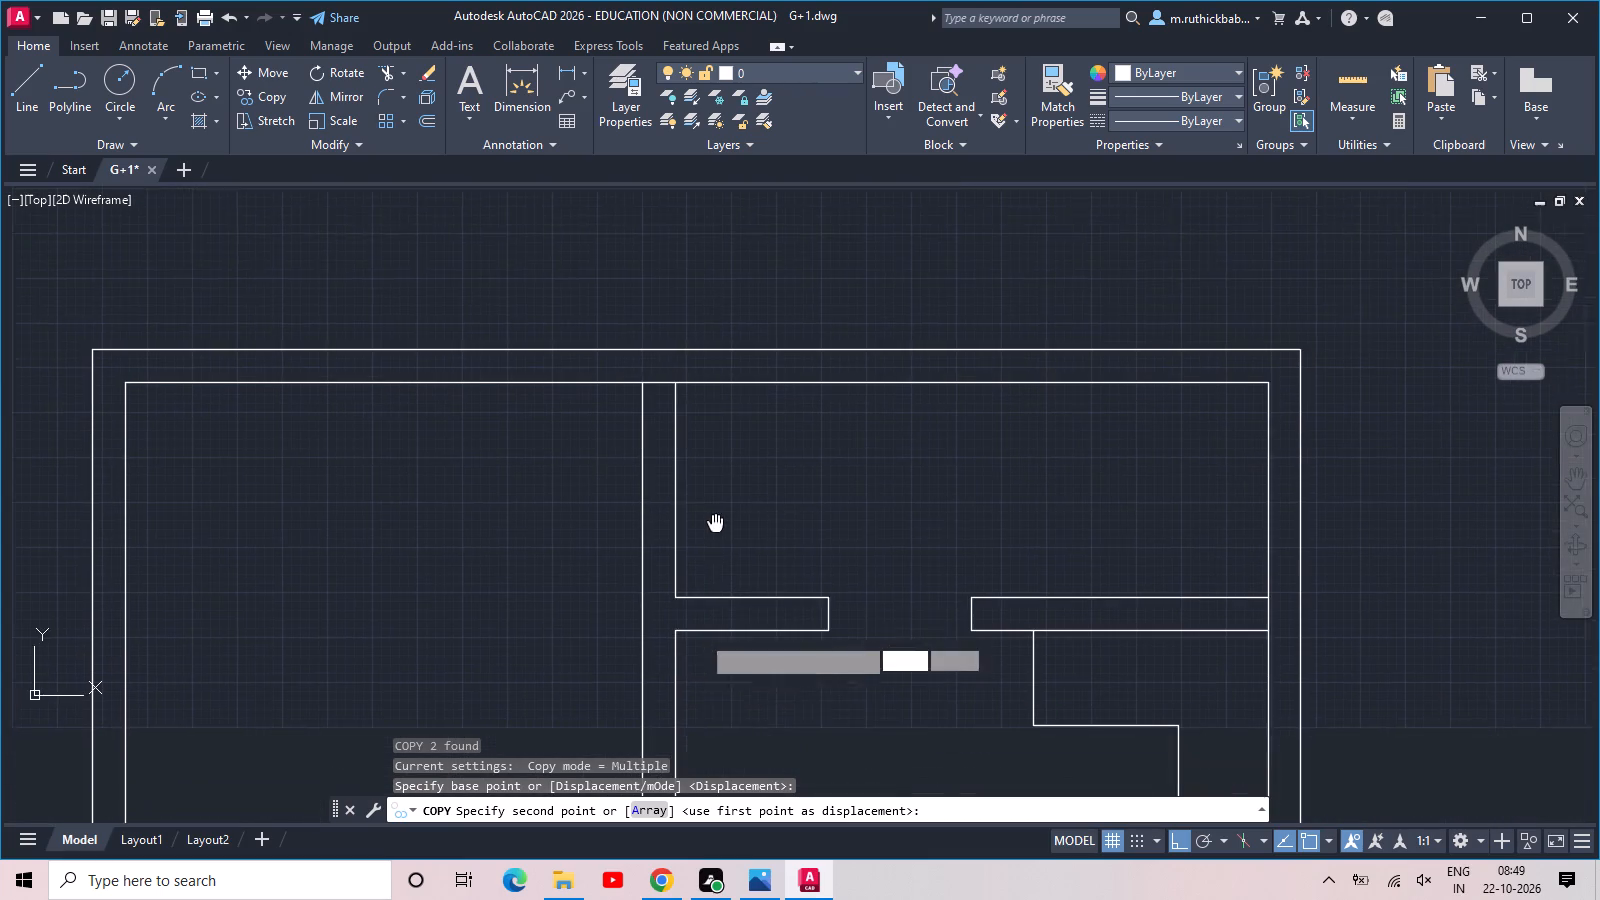
pyautogui.moveTo(716, 517); pyautogui.dragTo(717, 510, button='middle')
pyautogui.click(651, 583)
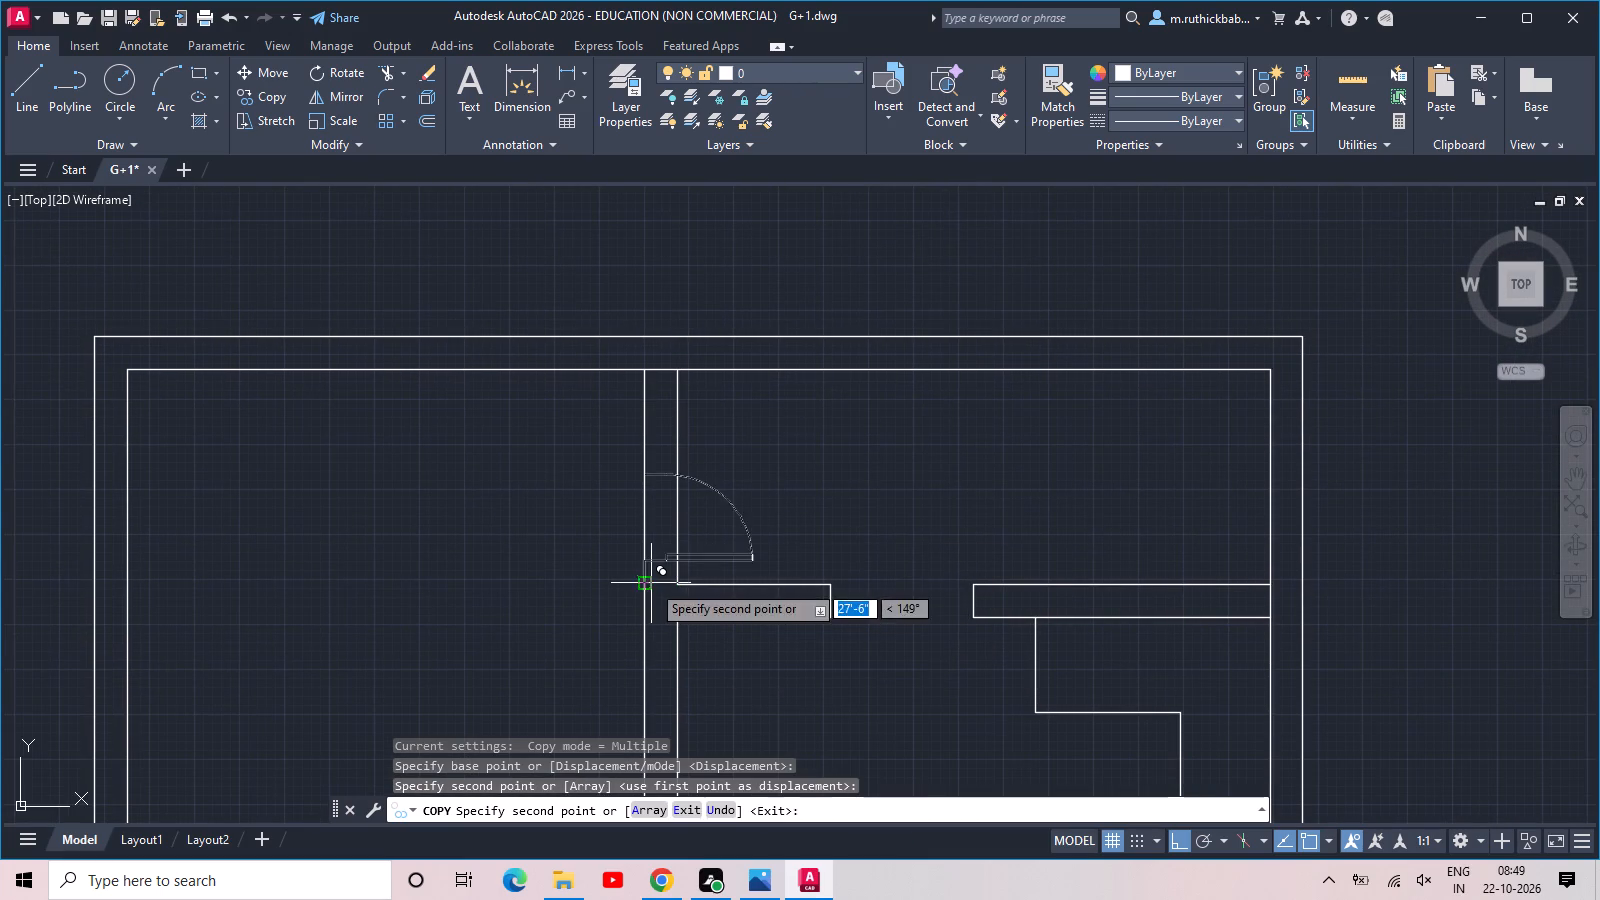
pyautogui.press('Escape')
# Stretch the opening of the door in the first plan's upper partition to a wider width, keeping its hinge end in place.
pyautogui.moveTo(821, 560); pyautogui.dragTo(484, 425, button='middle')
pyautogui.scroll(-1, 508, 423)
pyautogui.moveTo(956, 576); pyautogui.dragTo(922, 551, button='middle')
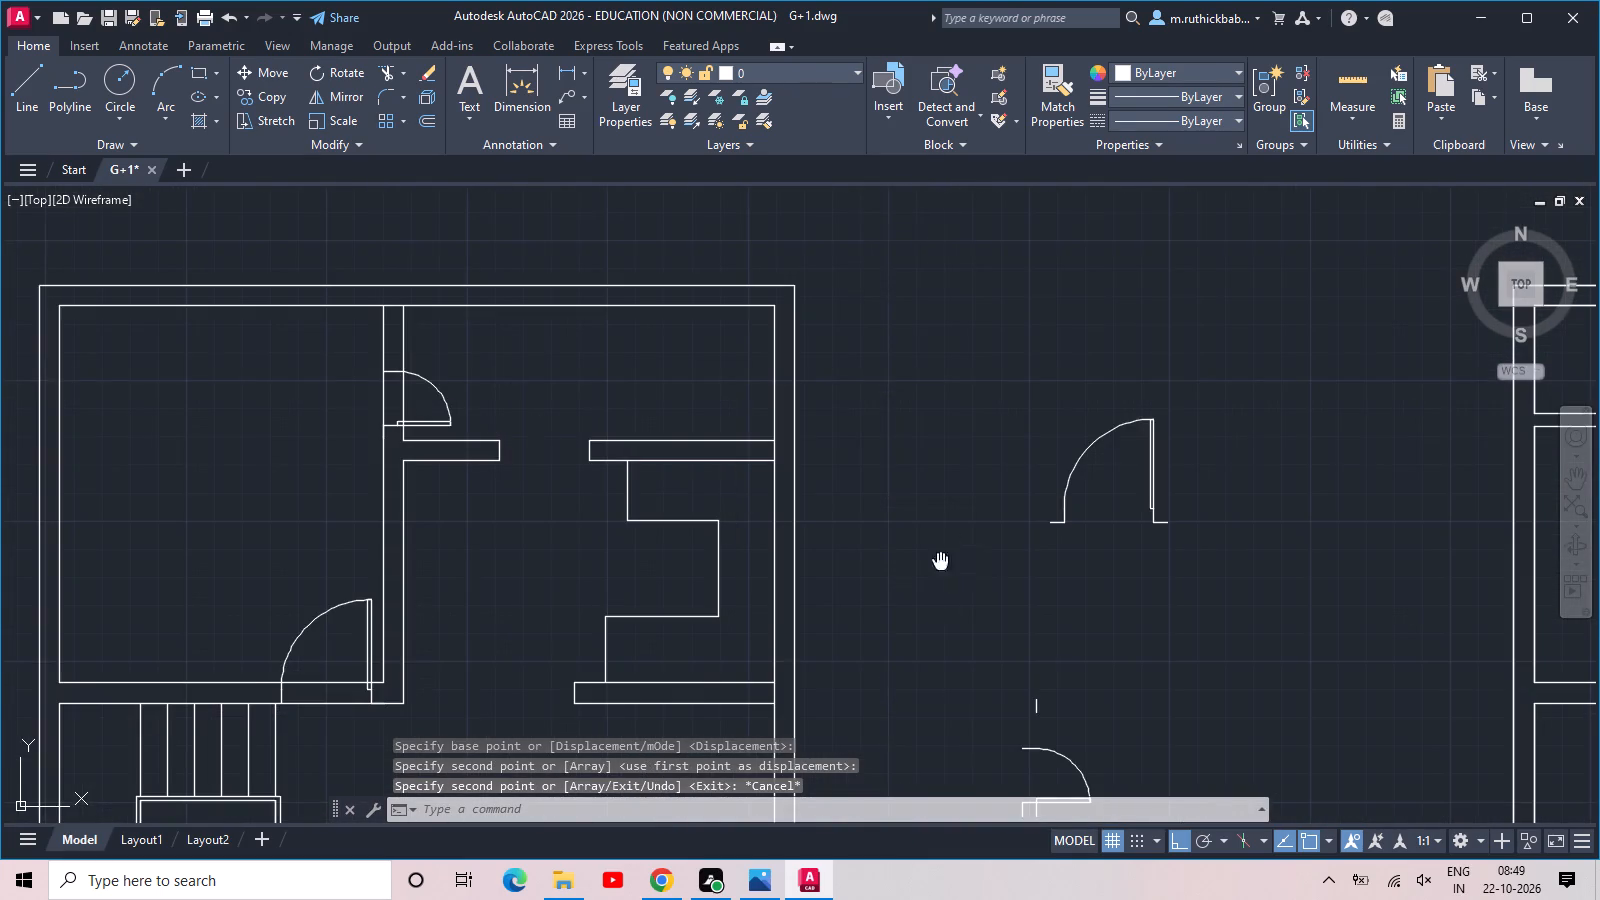
pyautogui.moveTo(922, 551); pyautogui.dragTo(664, 440, button='middle')
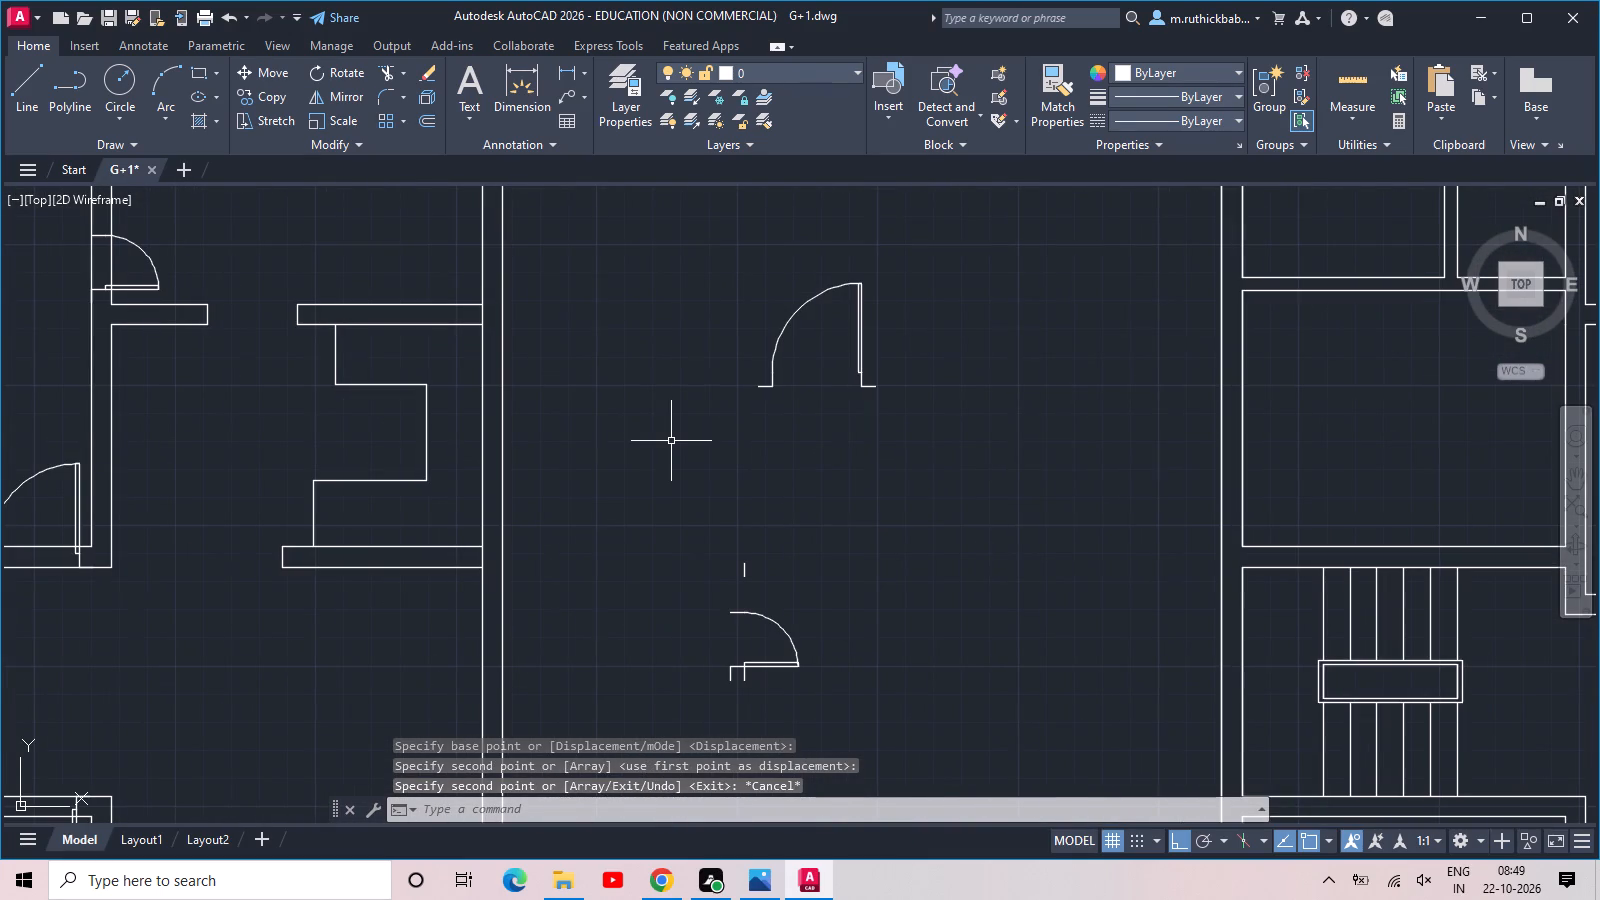
pyautogui.moveTo(175, 267); pyautogui.dragTo(376, 366, button='middle')
pyautogui.scroll(2, 321, 338)
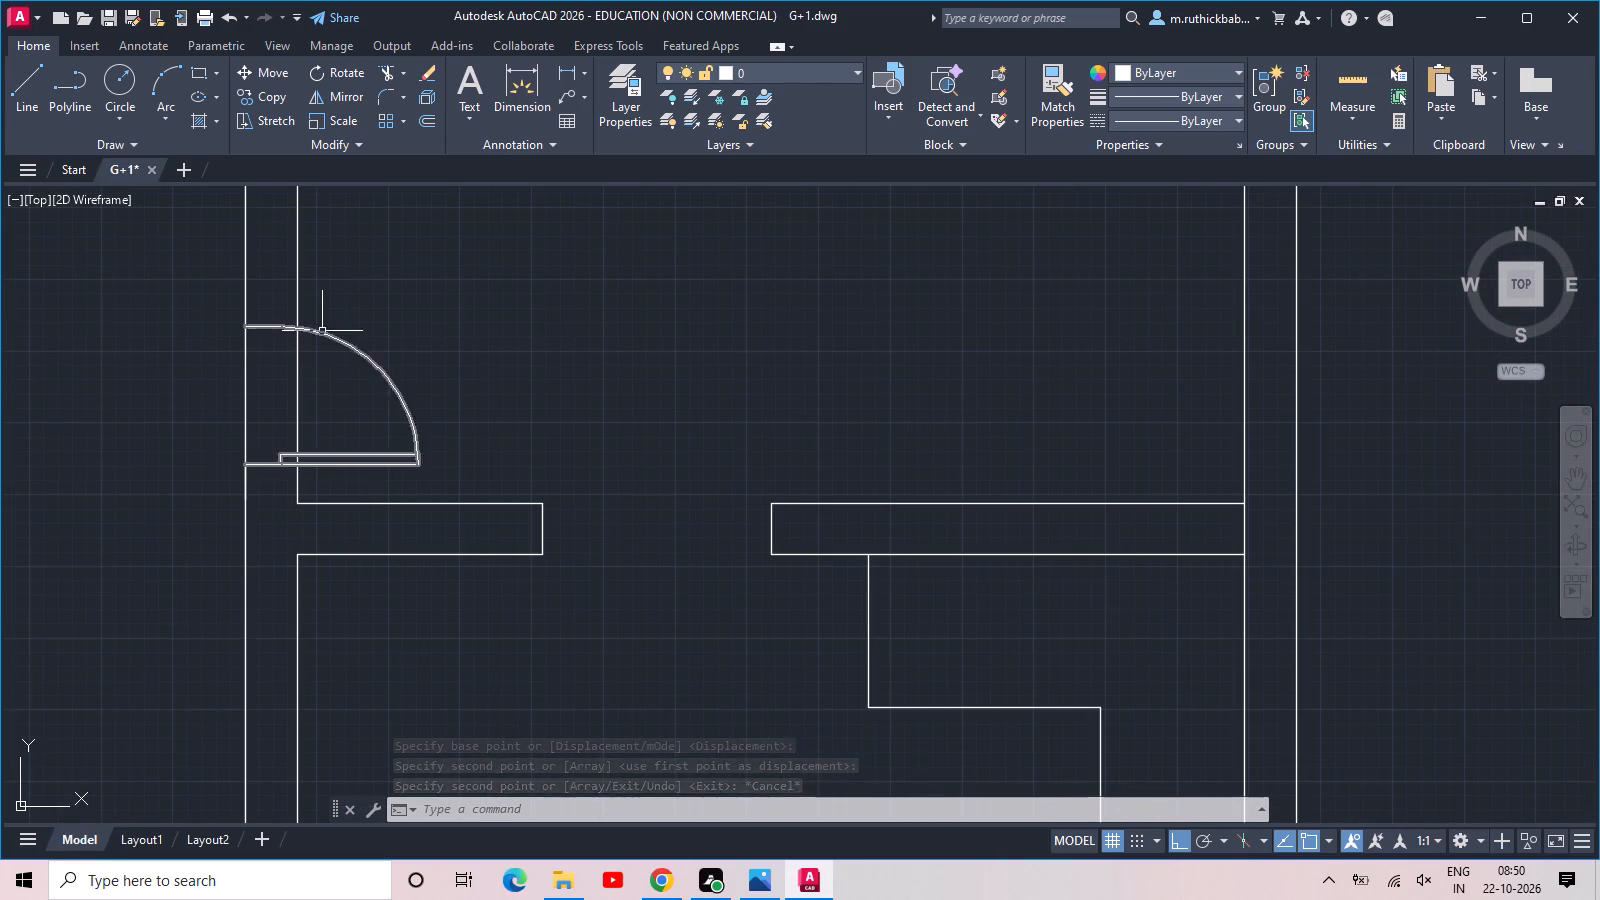
pyautogui.click(322, 331)
pyautogui.click(286, 325)
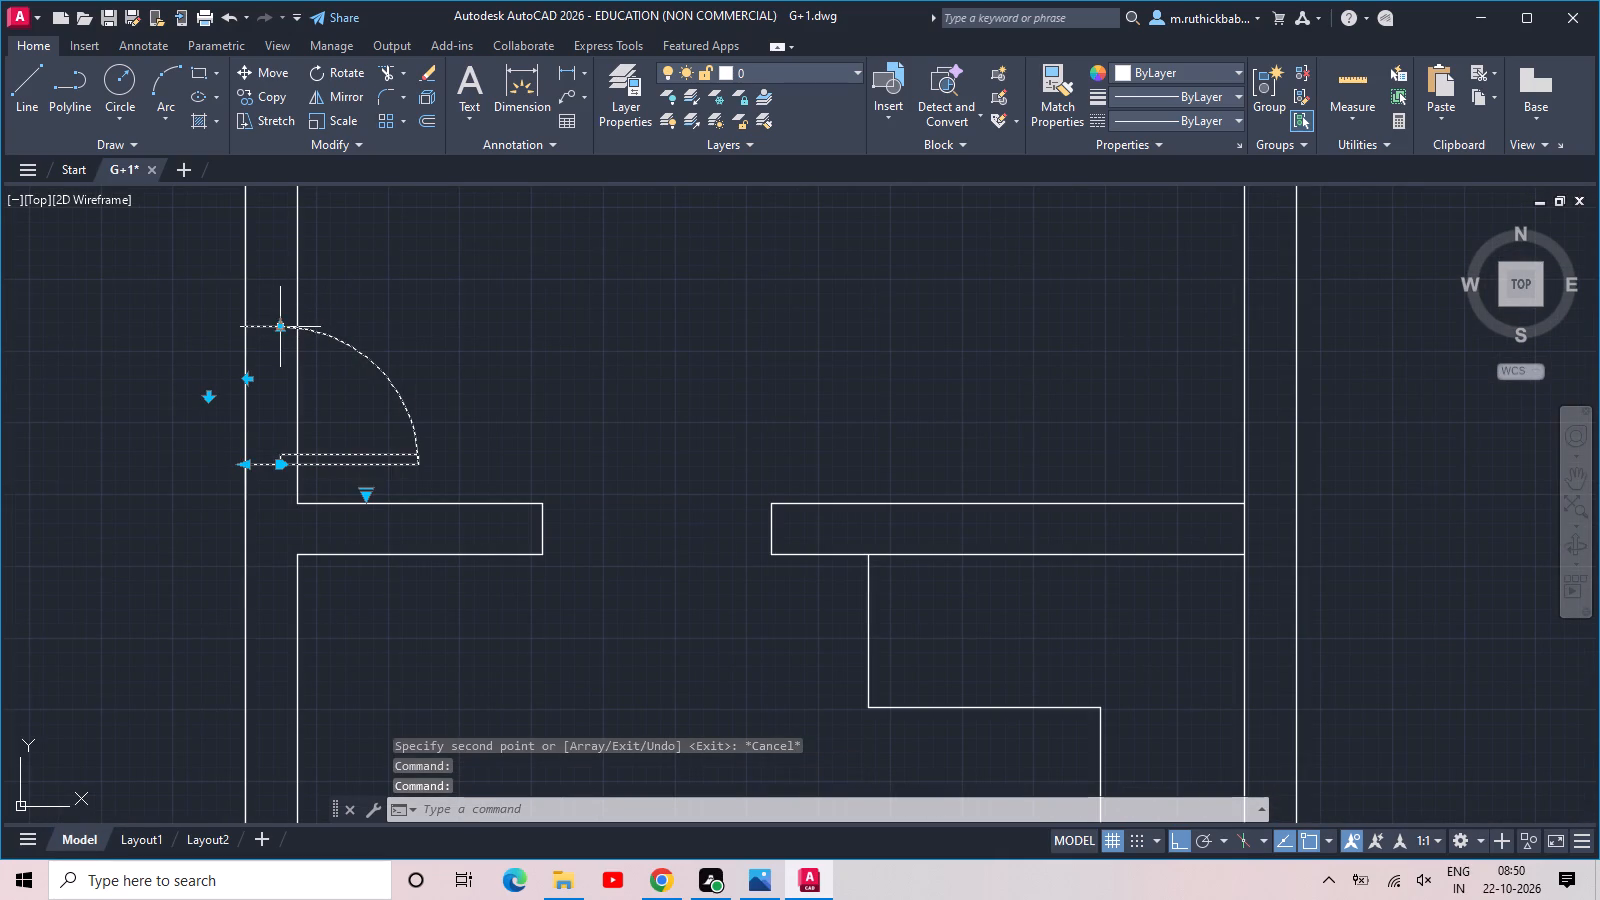
pyautogui.click(281, 333)
pyautogui.click(279, 336)
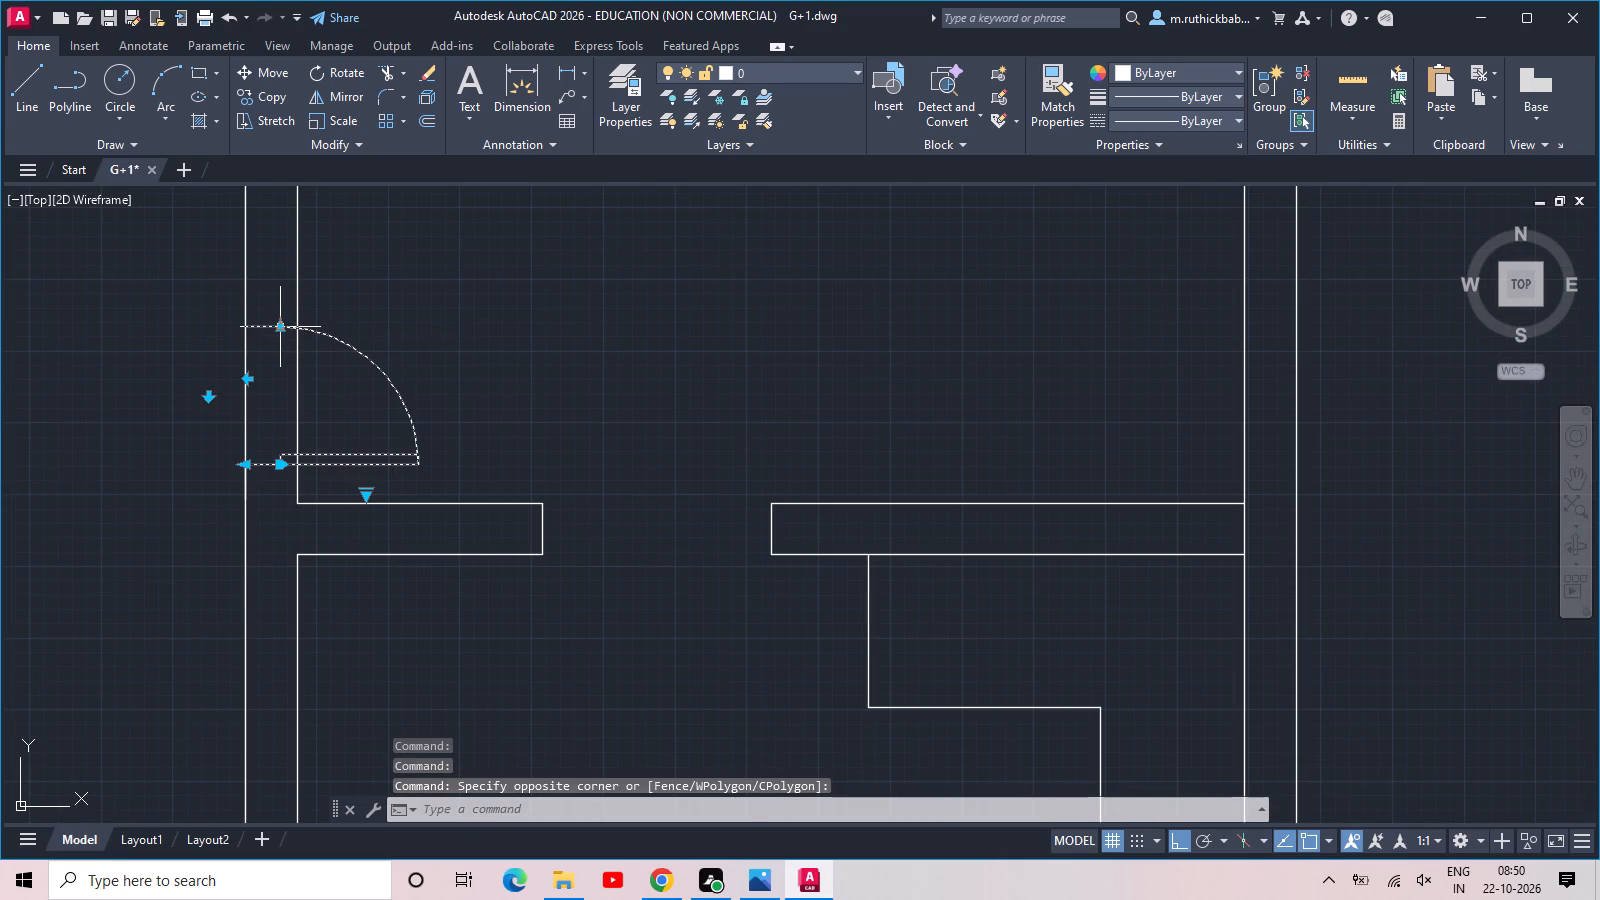
pyautogui.click(277, 326)
pyautogui.click(282, 308)
pyautogui.press('Escape')
# Flip the upper loose door block between the plans so its hinge moves to the opposite end of the opening.
pyautogui.scroll(-3, 416, 293)
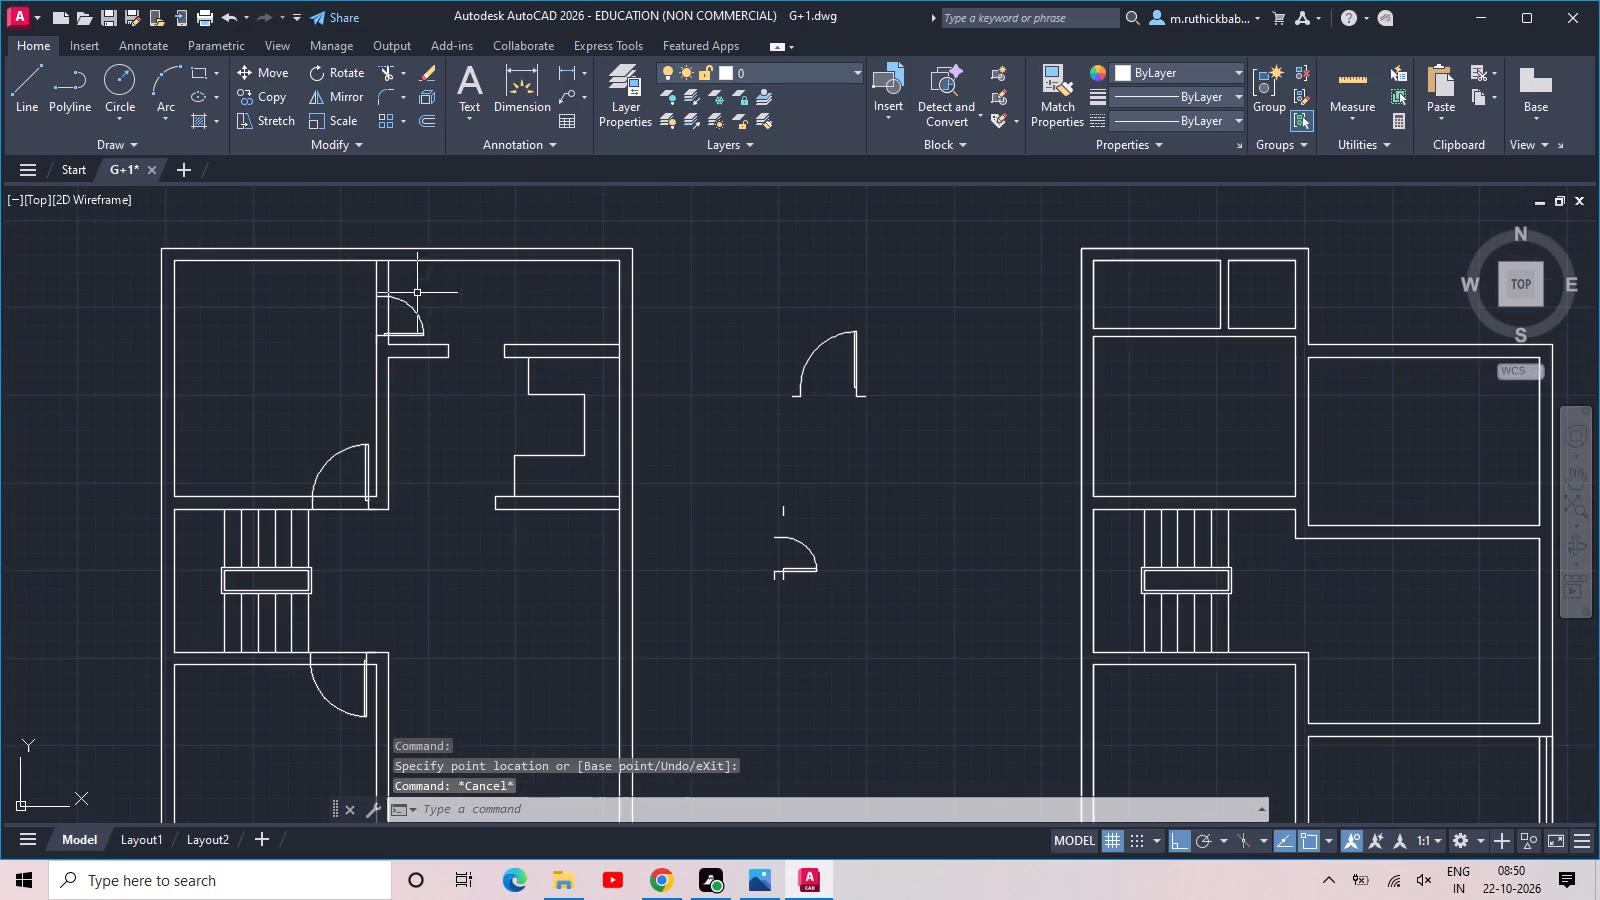
pyautogui.moveTo(536, 326); pyautogui.dragTo(412, 264, button='middle')
pyautogui.moveTo(588, 452); pyautogui.dragTo(560, 267, button='middle')
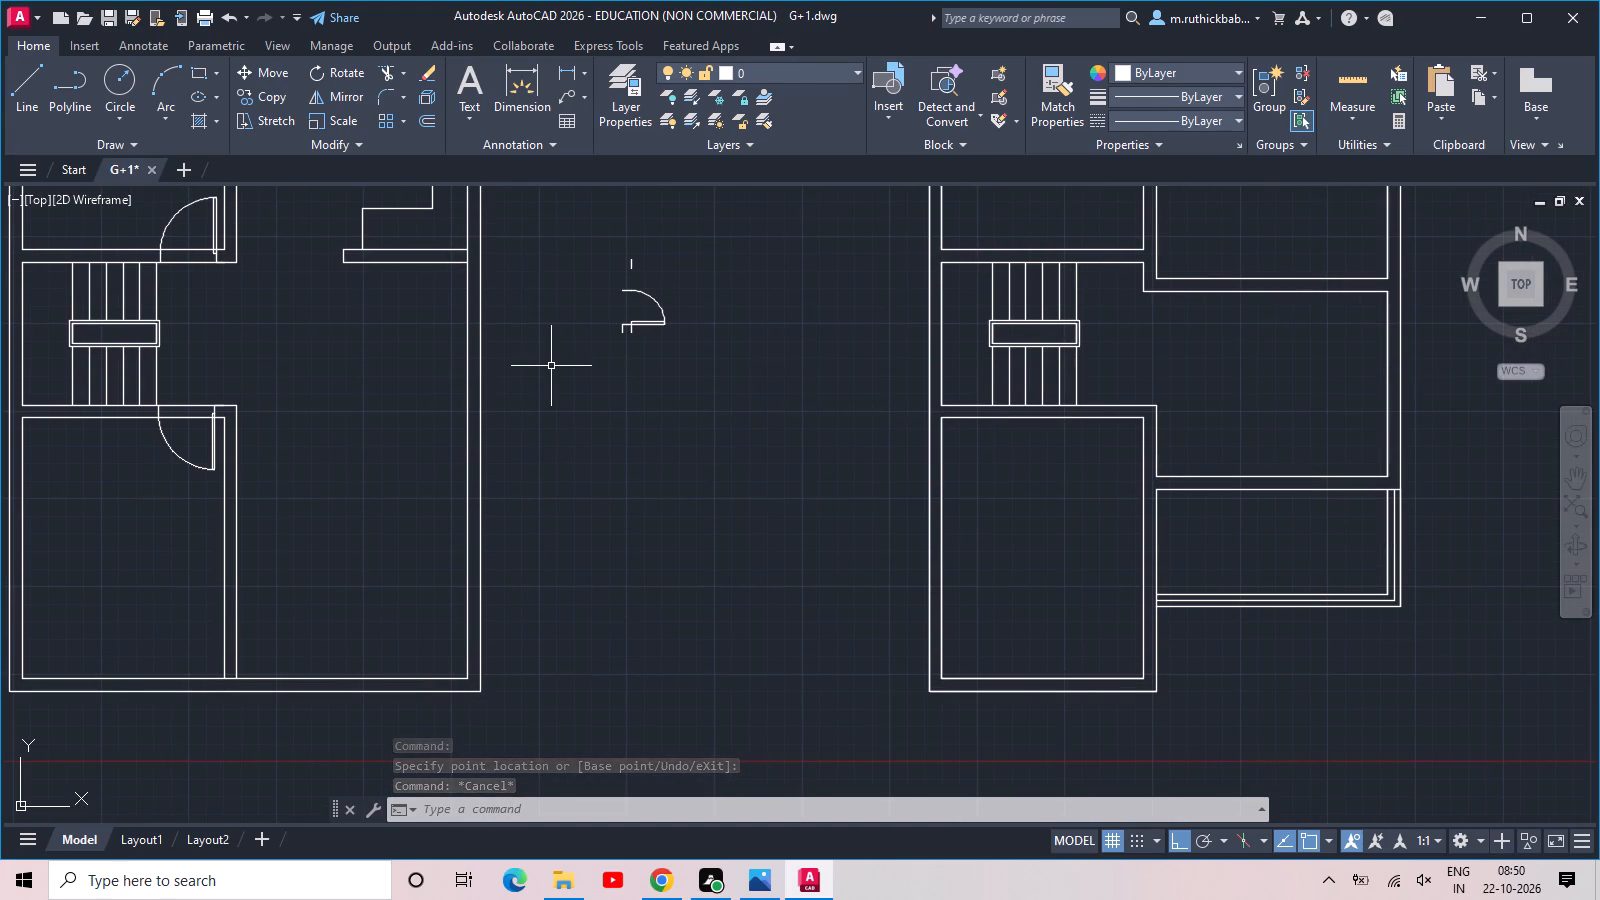
pyautogui.moveTo(601, 305); pyautogui.dragTo(619, 577, button='middle')
pyautogui.scroll(1, 727, 367)
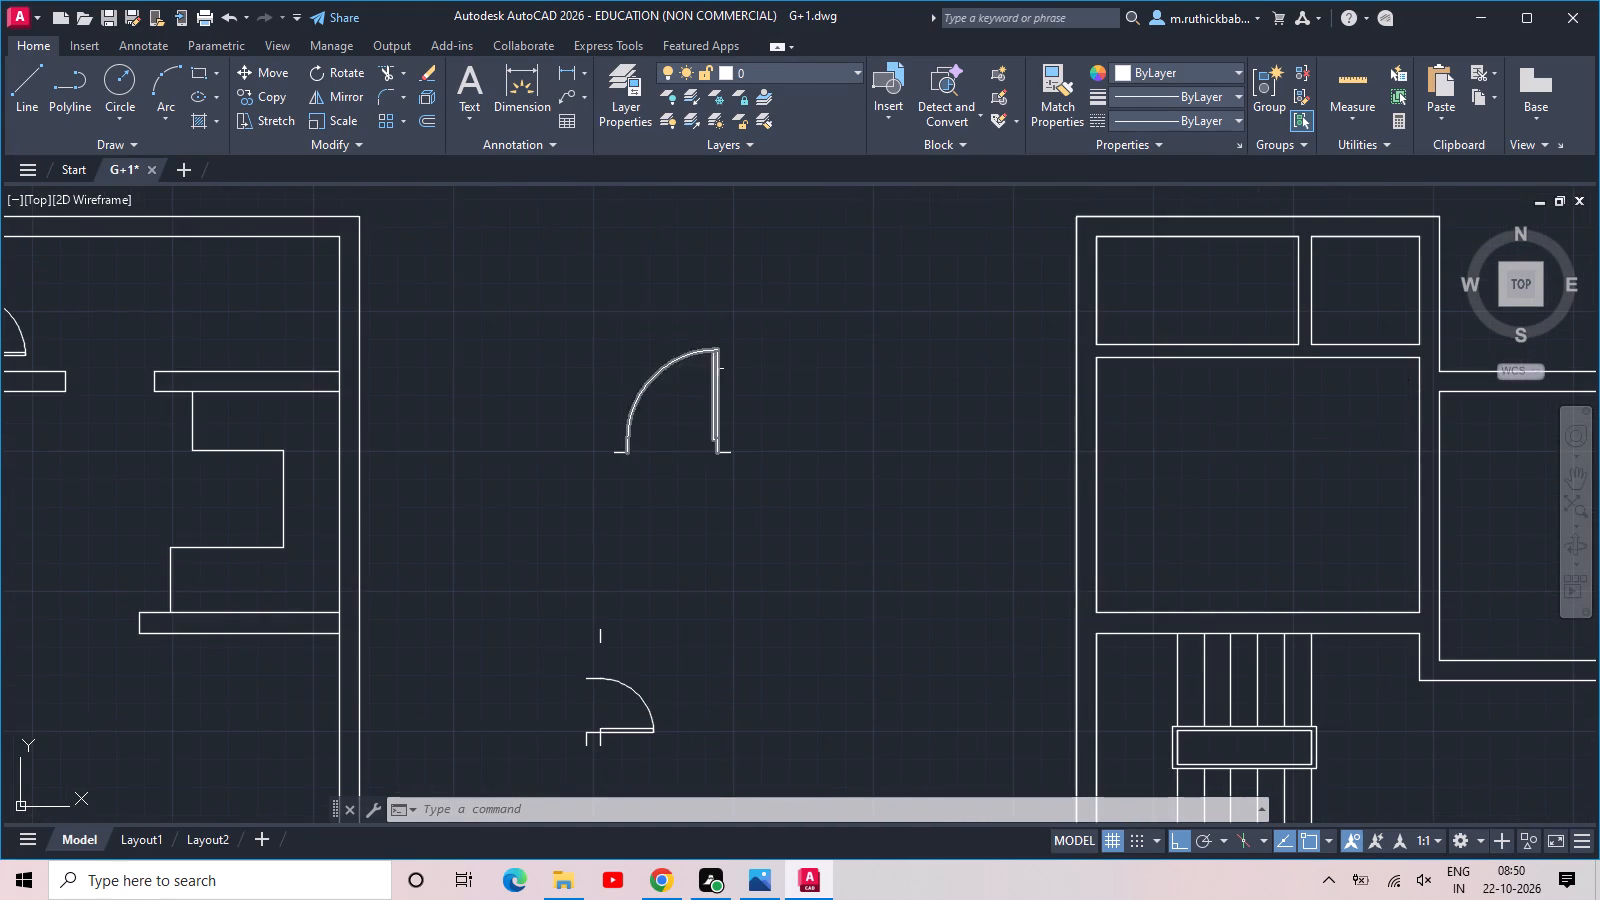
pyautogui.moveTo(737, 380); pyautogui.dragTo(685, 354)
pyautogui.click(617, 303)
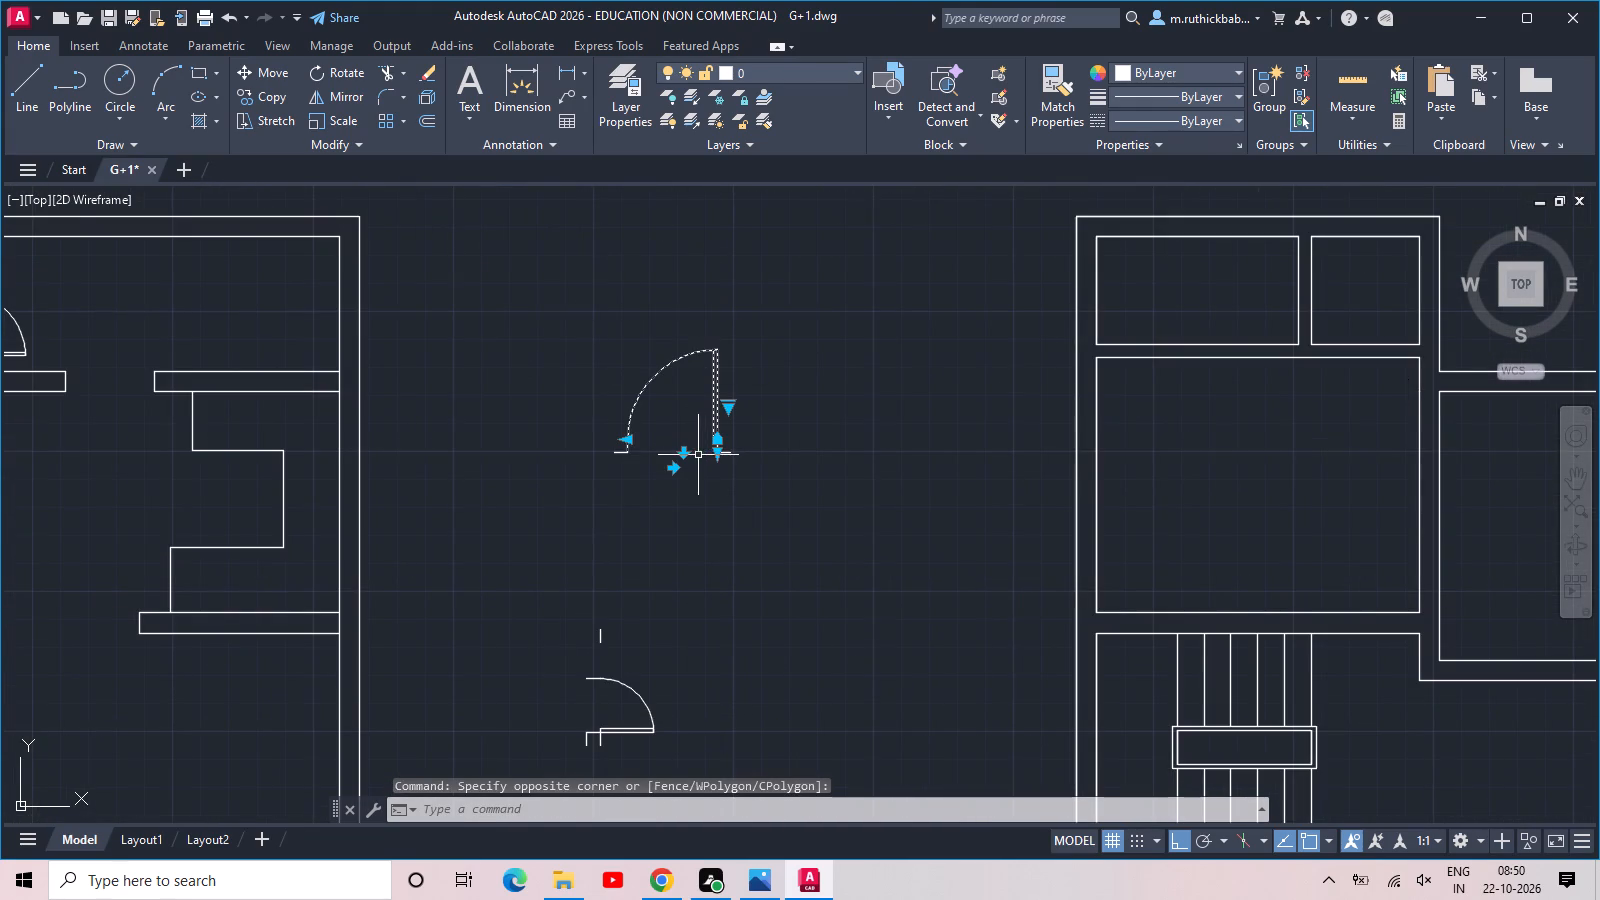
pyautogui.click(676, 467)
pyautogui.click(661, 464)
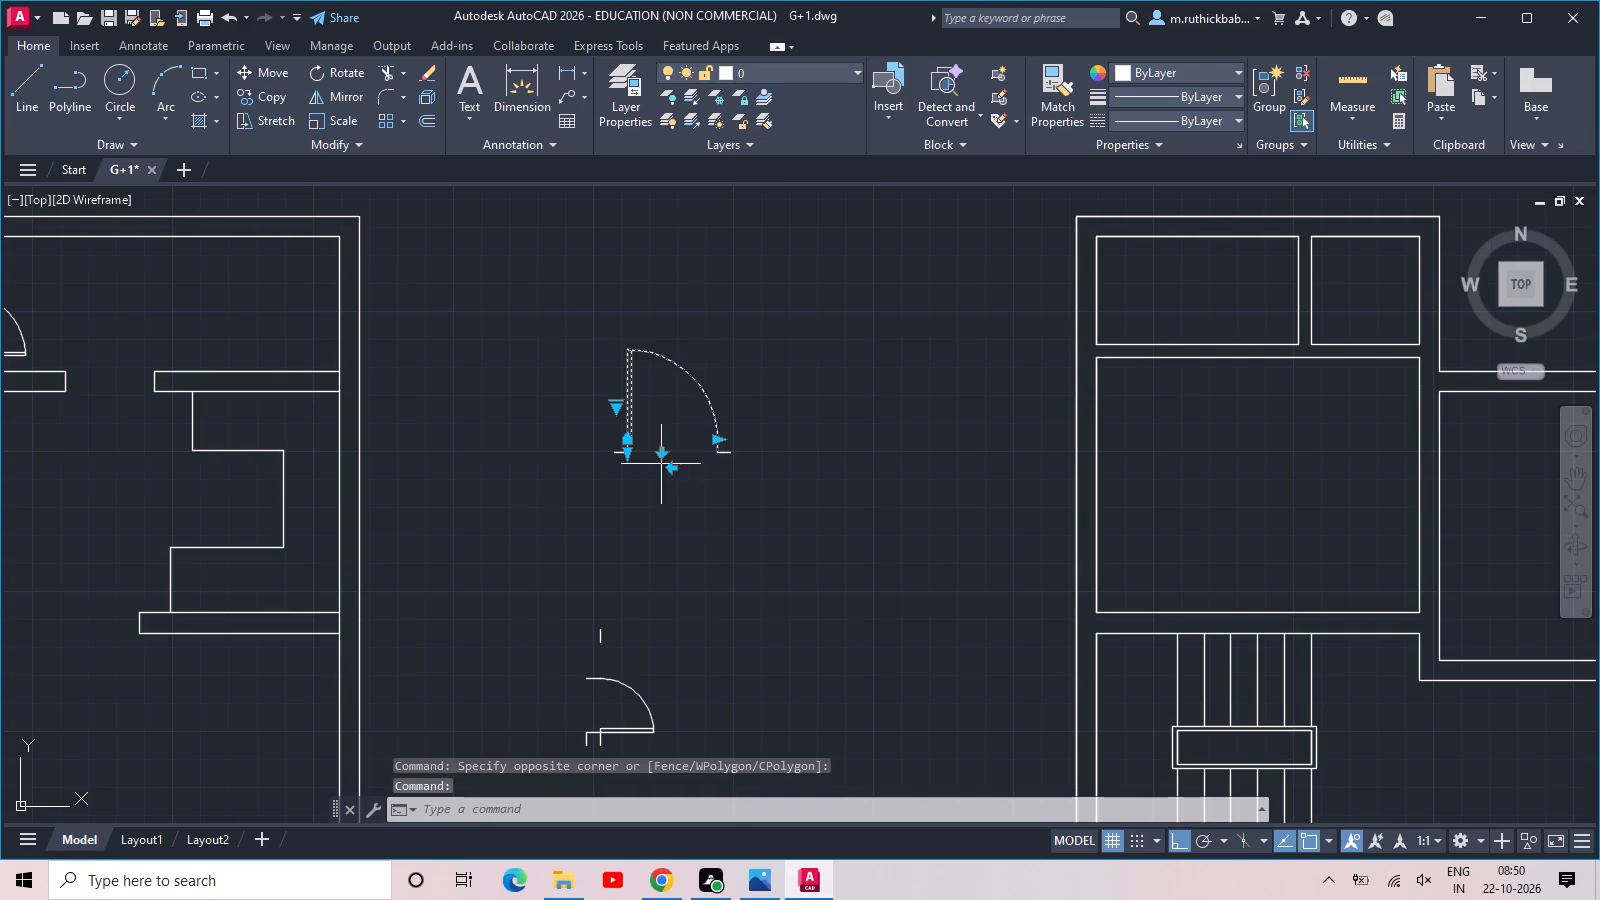
pyautogui.press('Escape')
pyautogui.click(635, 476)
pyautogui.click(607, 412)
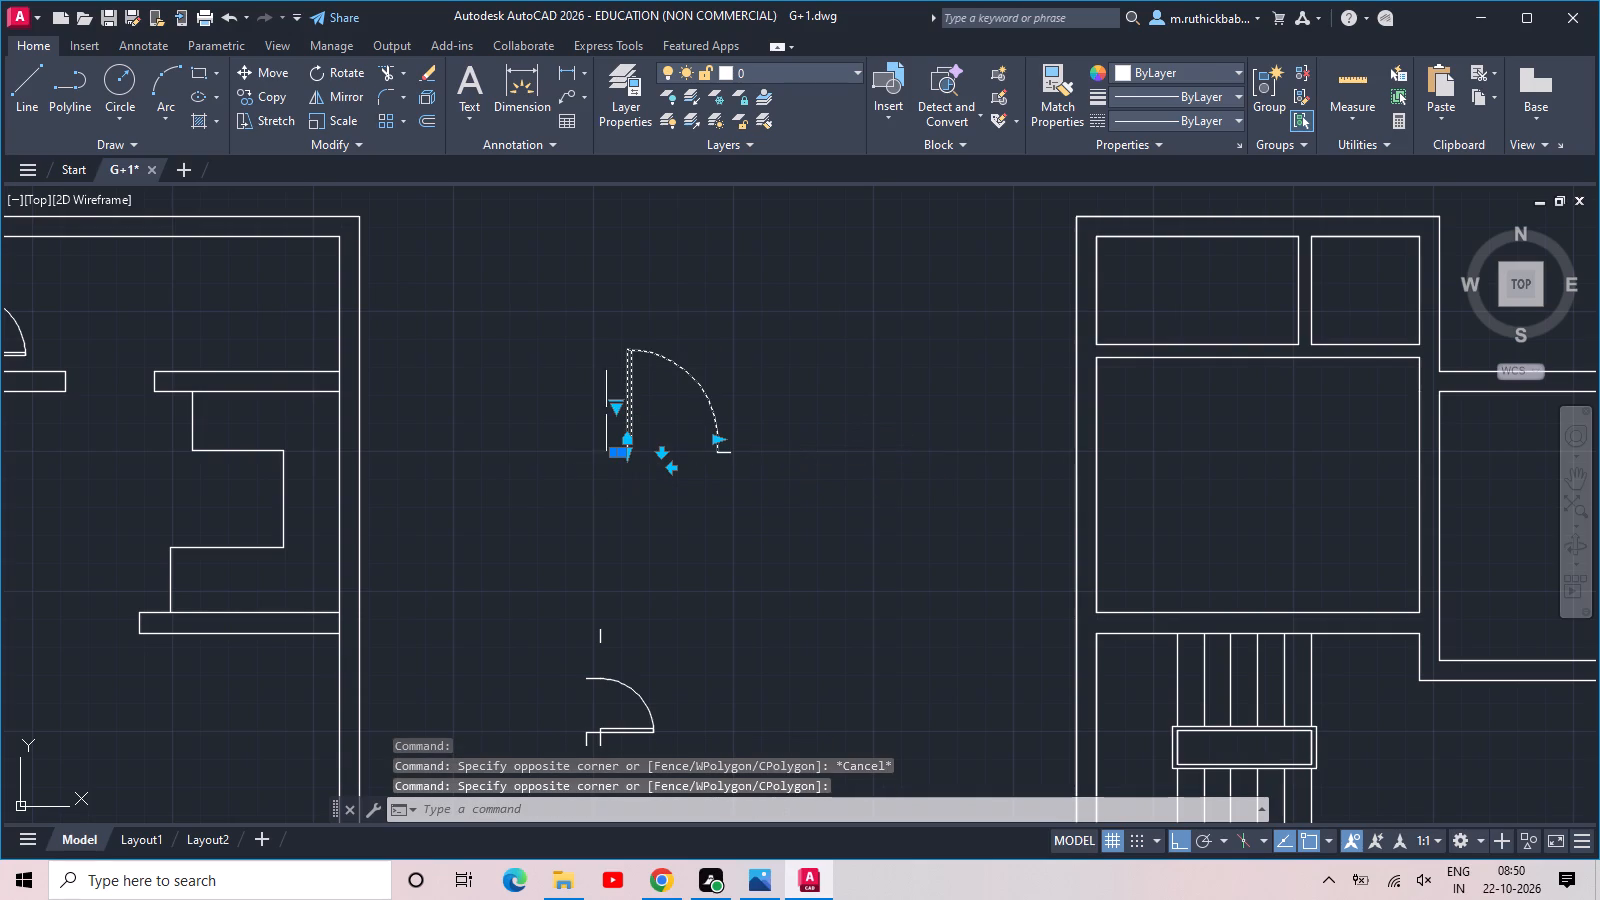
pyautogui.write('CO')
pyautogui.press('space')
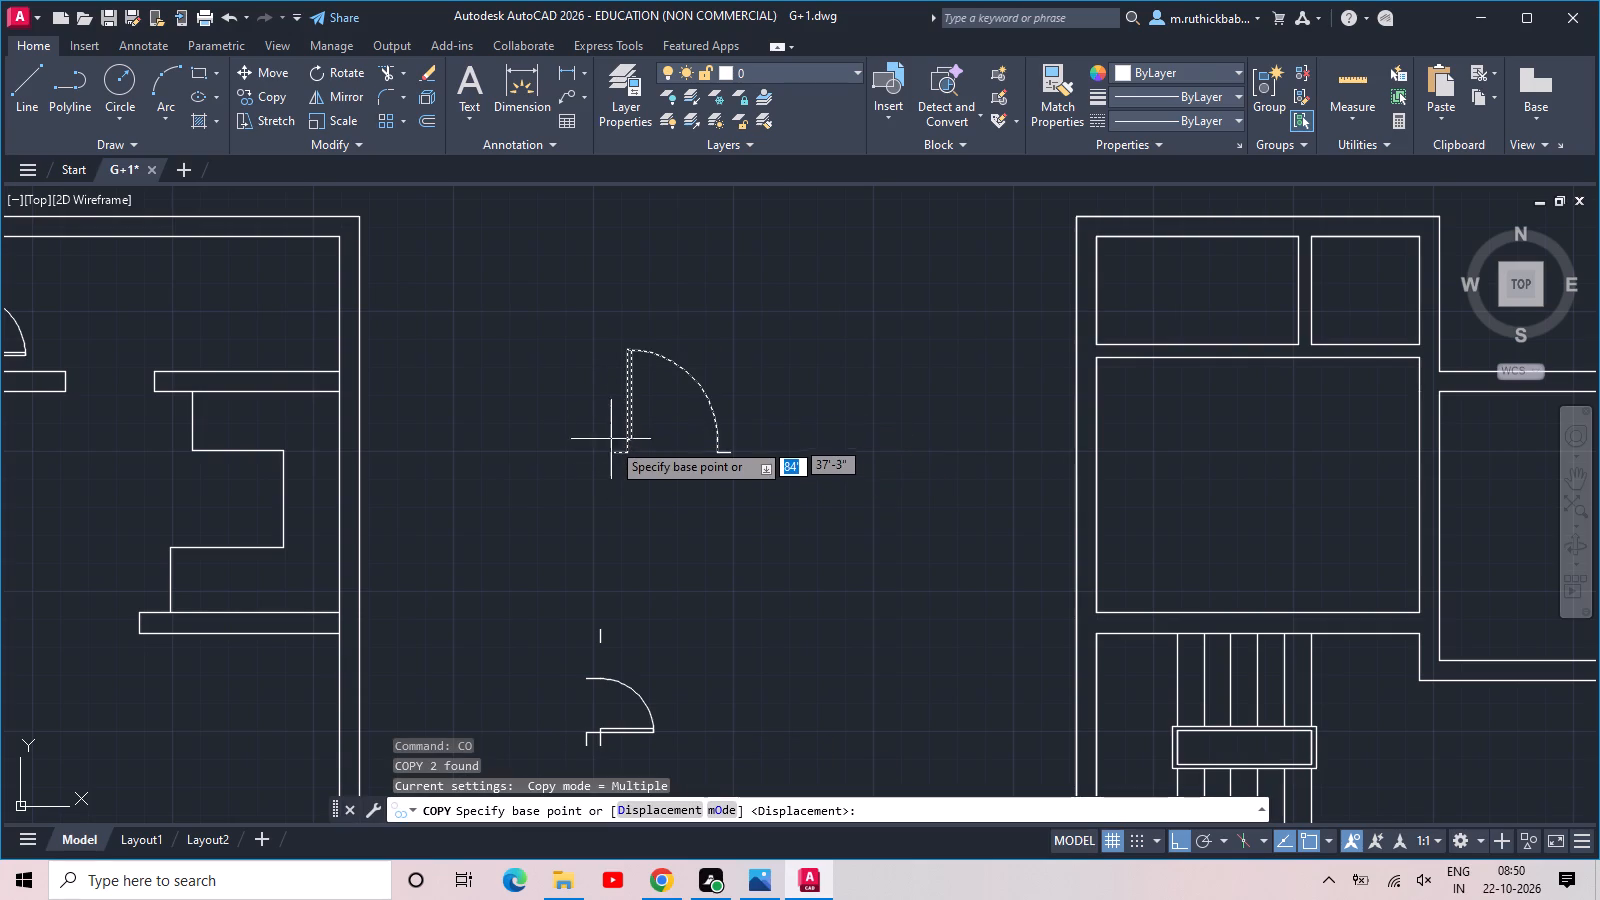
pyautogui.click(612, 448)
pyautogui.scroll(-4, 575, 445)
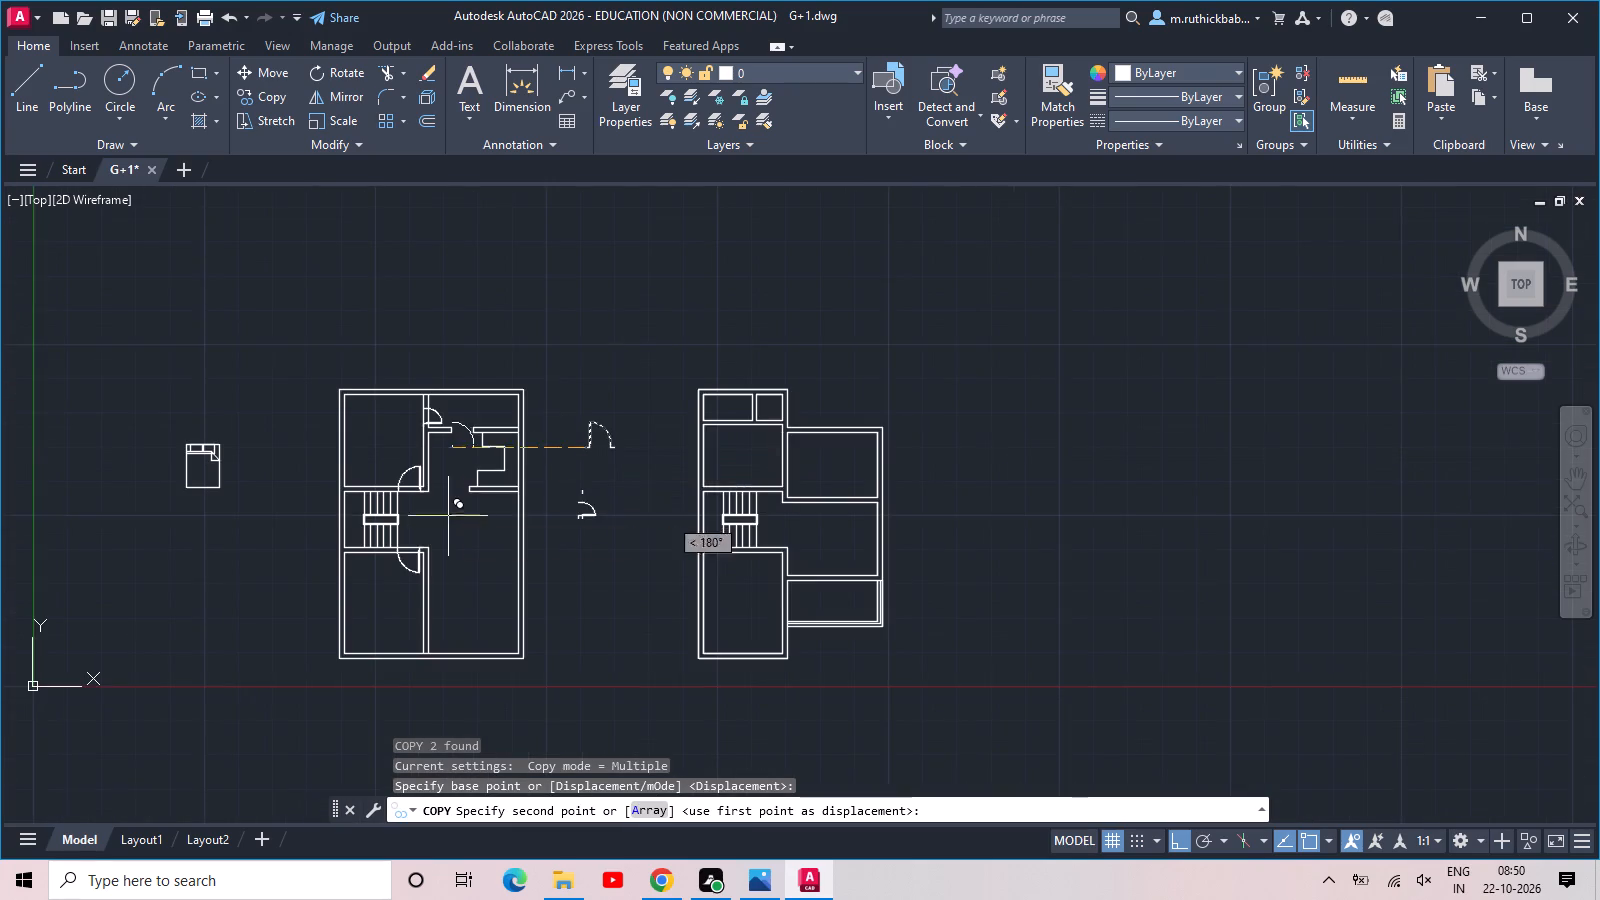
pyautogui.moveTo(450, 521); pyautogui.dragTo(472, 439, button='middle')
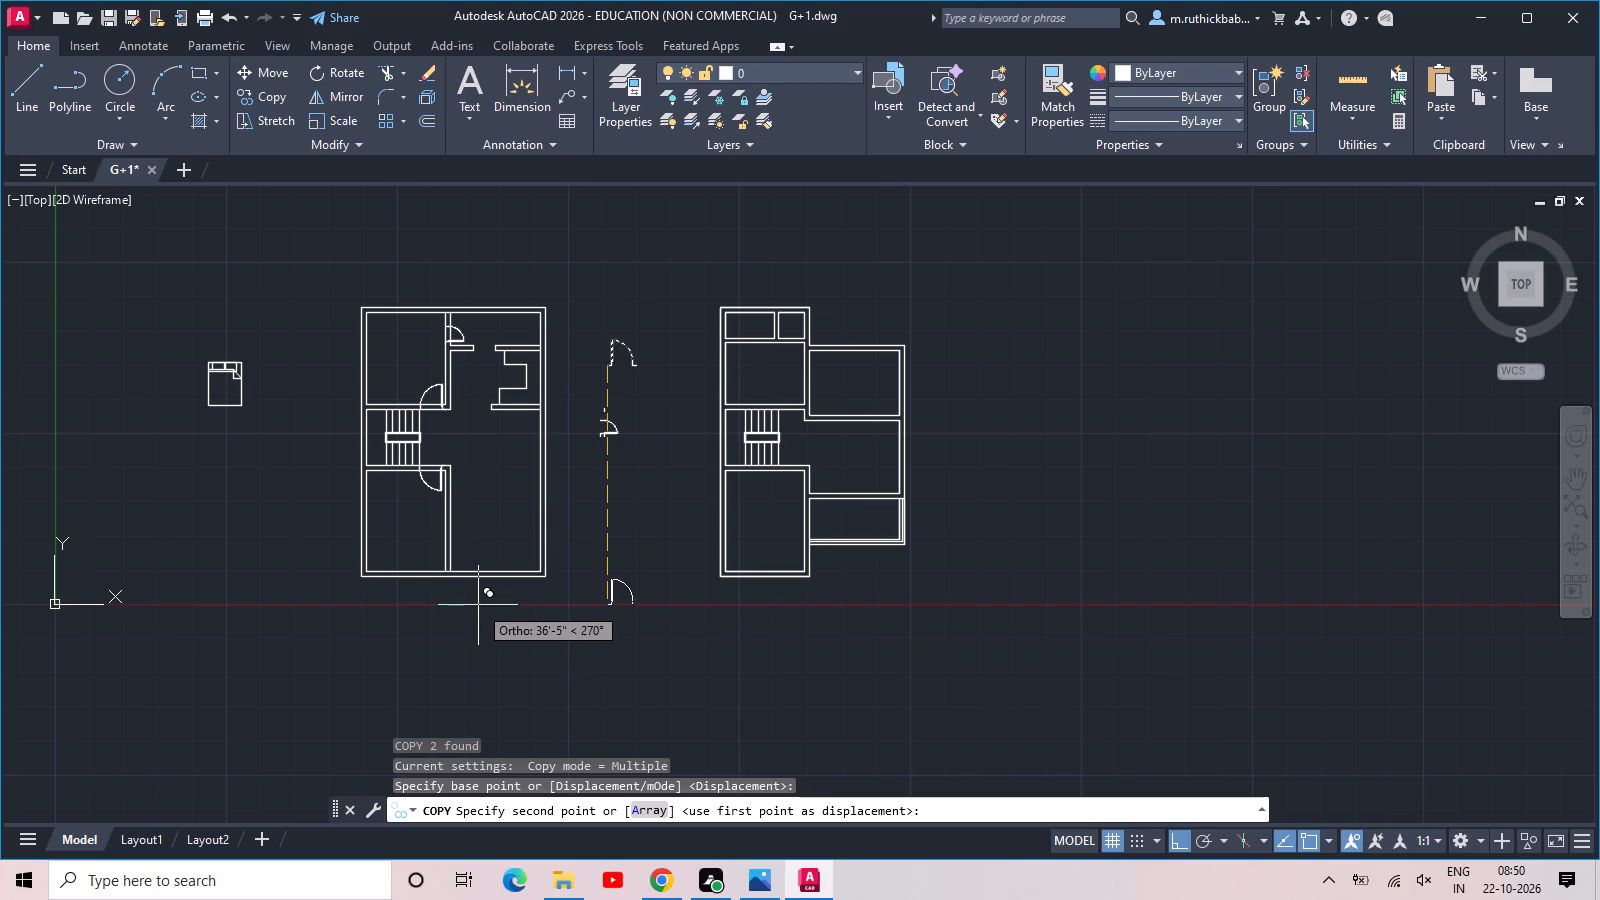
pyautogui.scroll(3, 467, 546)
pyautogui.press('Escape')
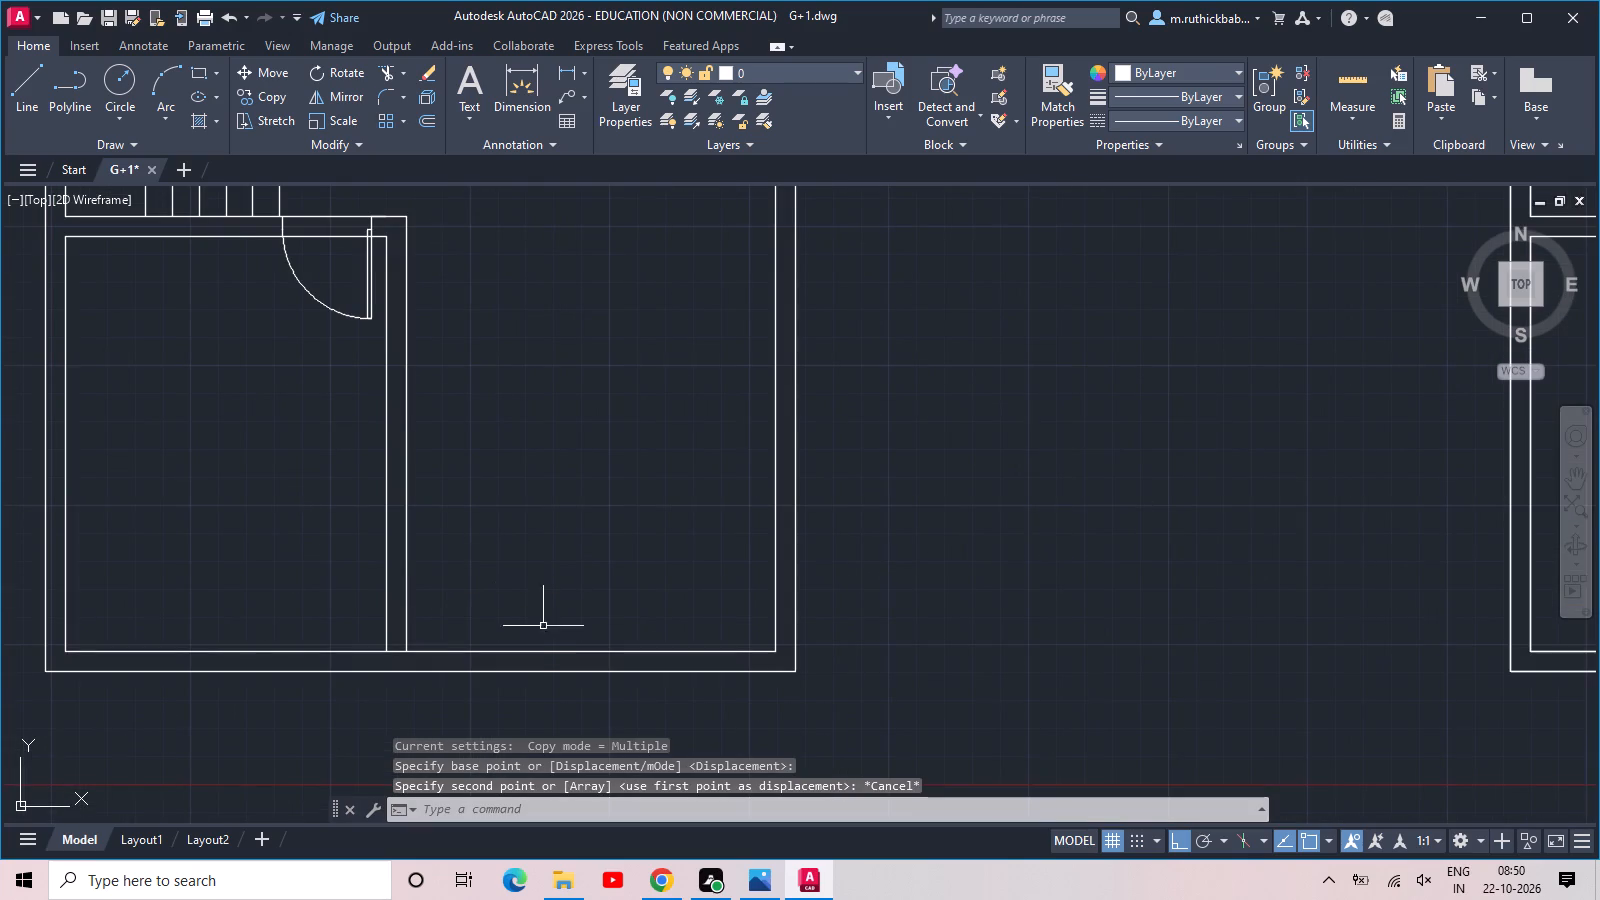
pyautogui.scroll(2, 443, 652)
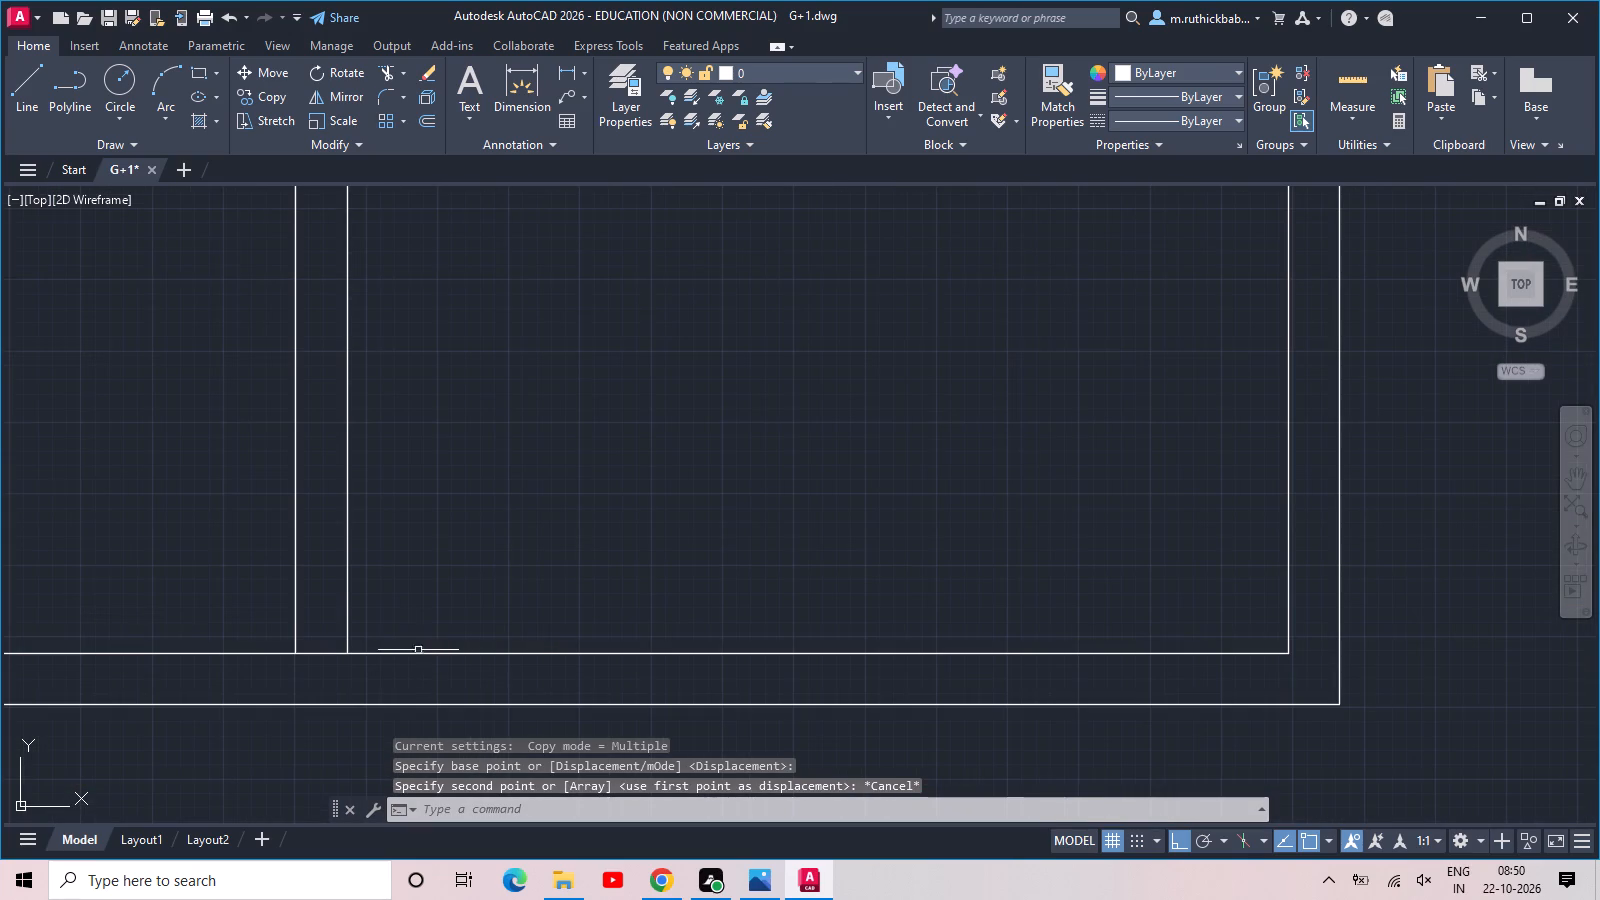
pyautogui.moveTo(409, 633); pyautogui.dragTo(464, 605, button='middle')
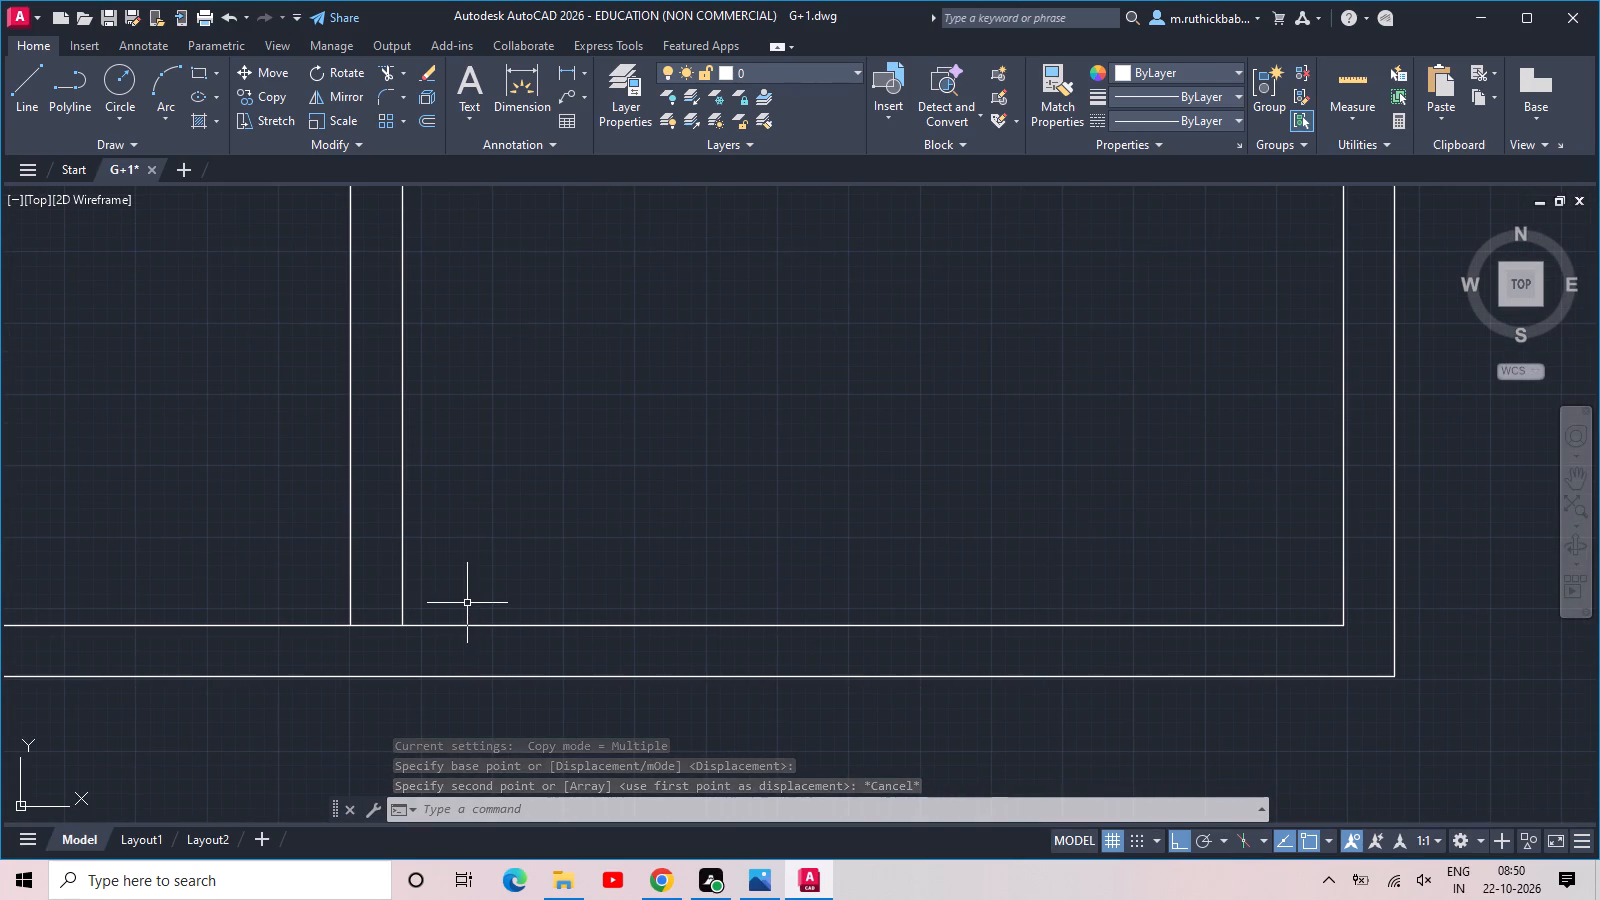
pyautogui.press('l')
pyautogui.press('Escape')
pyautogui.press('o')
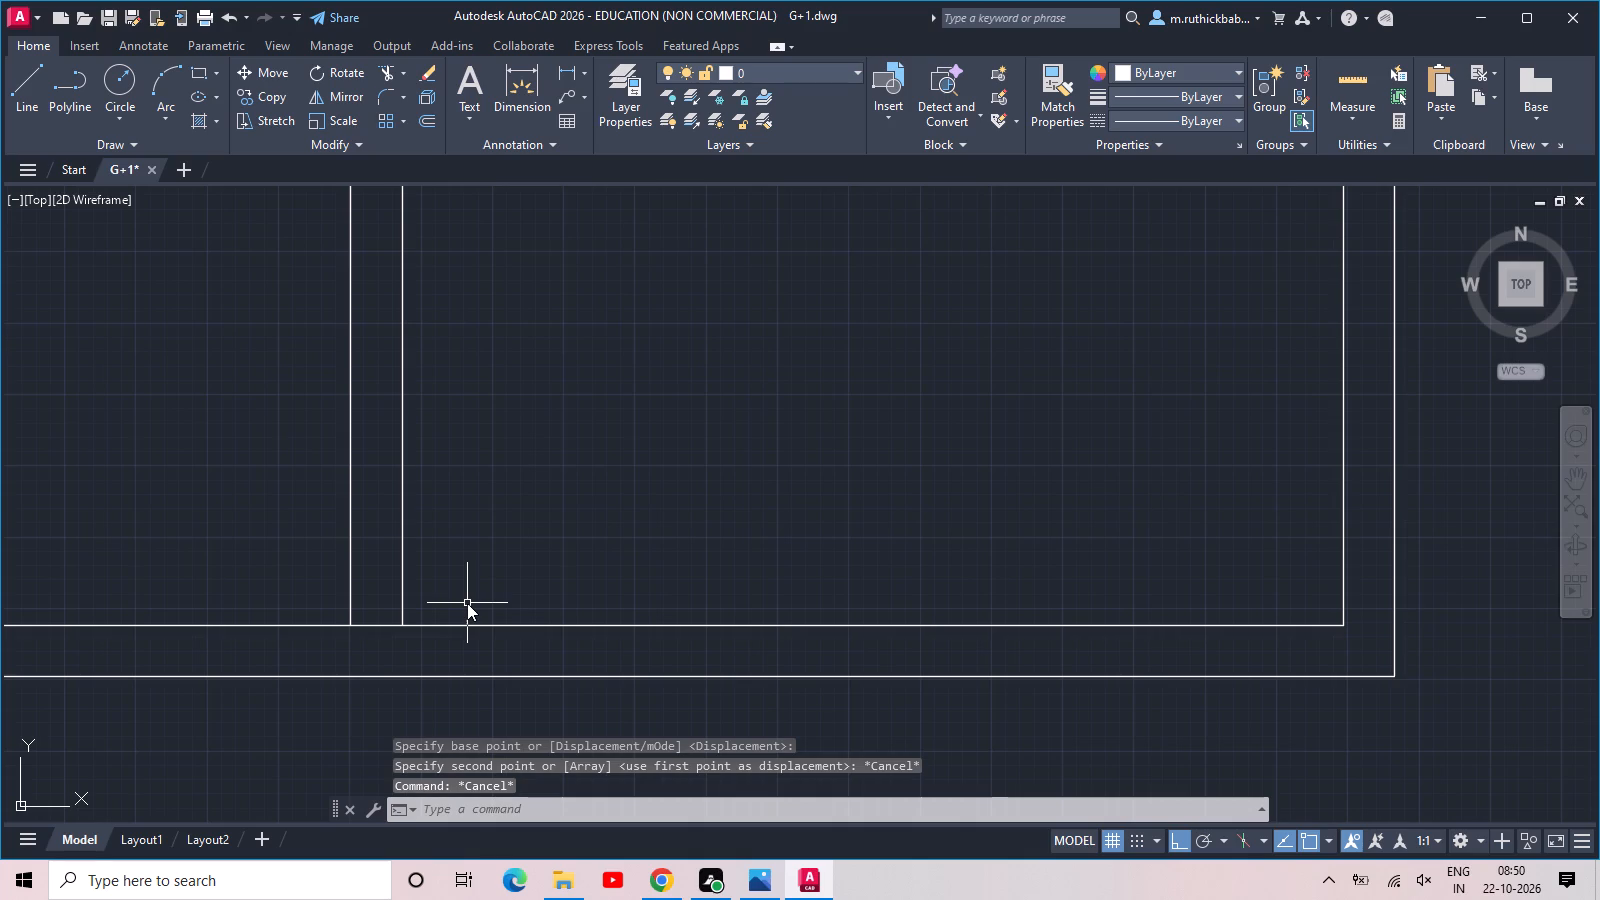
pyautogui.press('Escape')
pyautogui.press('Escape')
# Copy the outermost and innermost bottom lines of the second plan's lower projection into the first plan, matching the plans' lower-left outer corners.
pyautogui.scroll(-6, 467, 603)
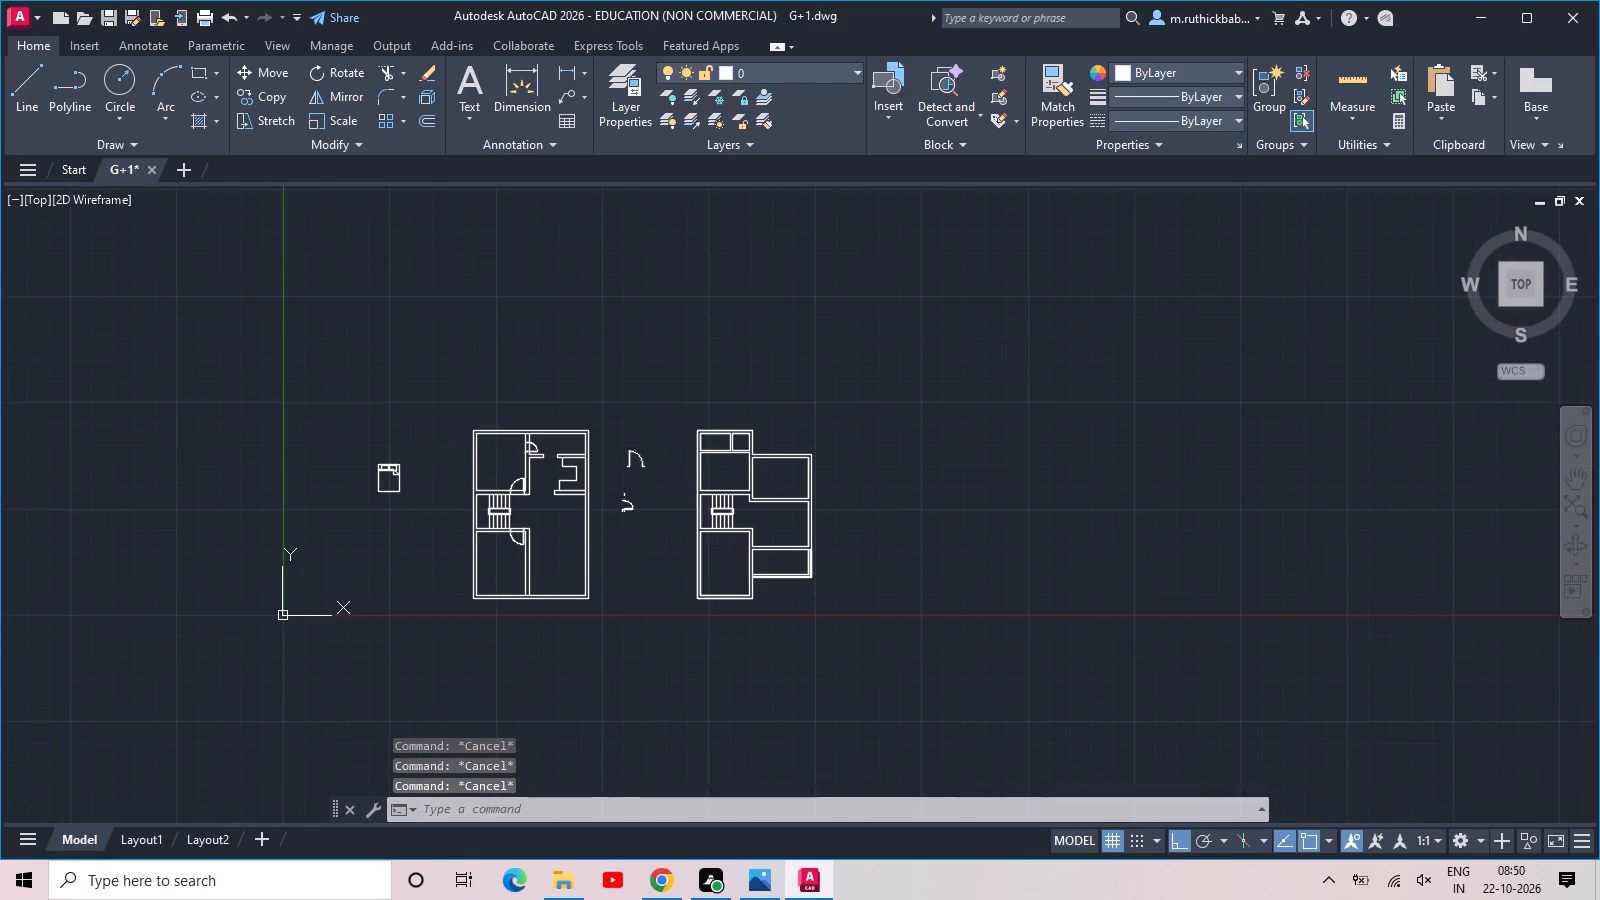
pyautogui.scroll(3, 822, 558)
pyautogui.scroll(1, 697, 649)
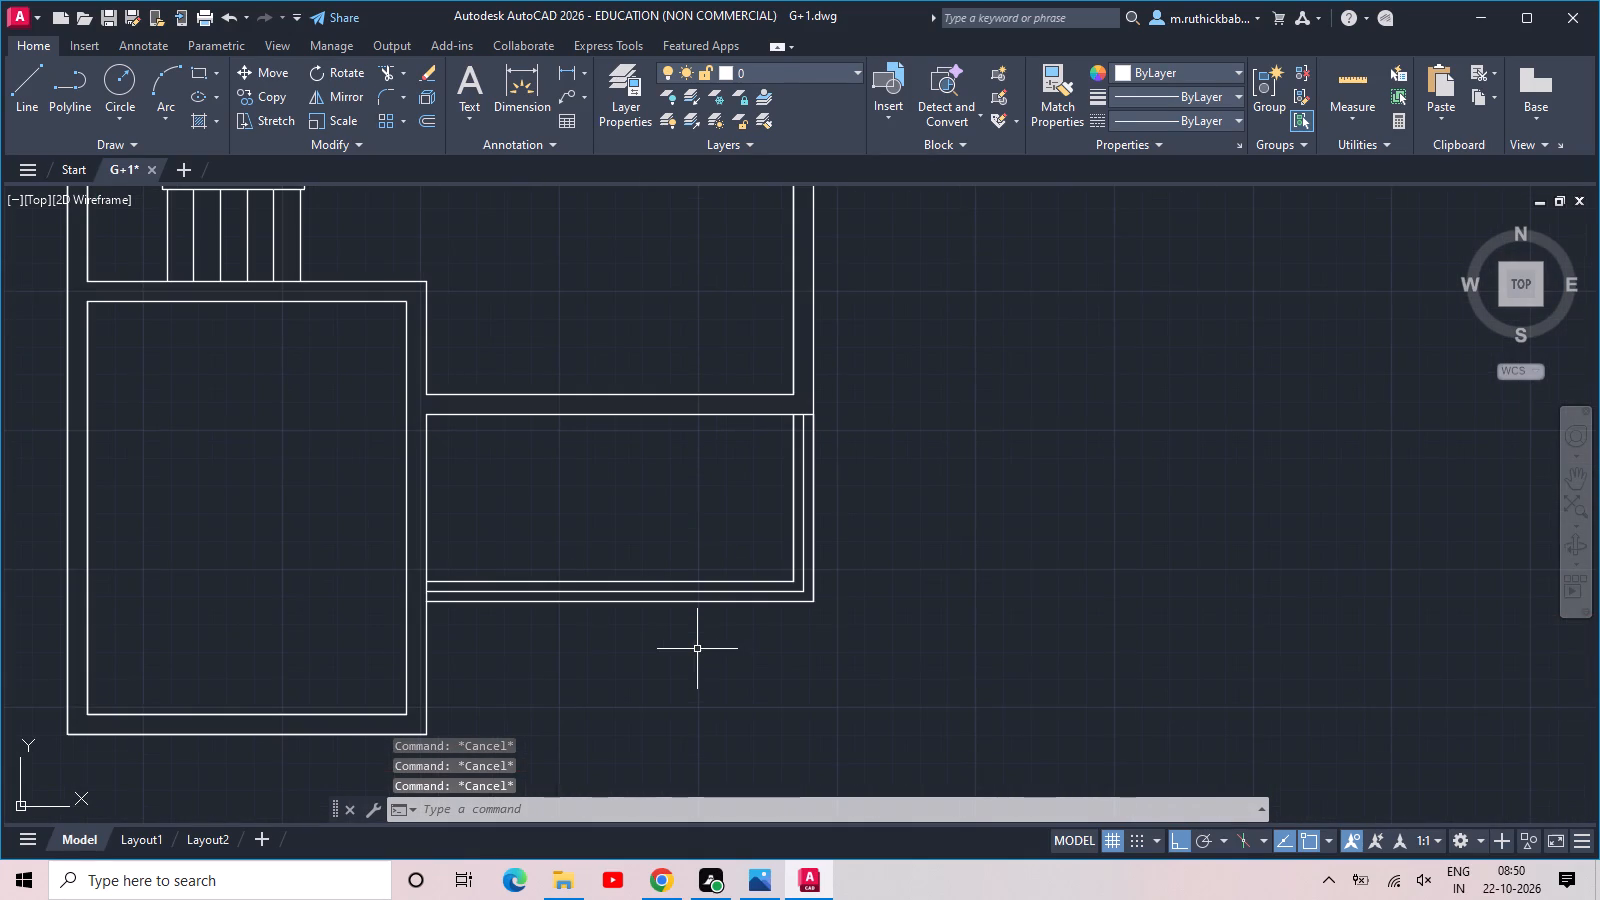
pyautogui.click(585, 603)
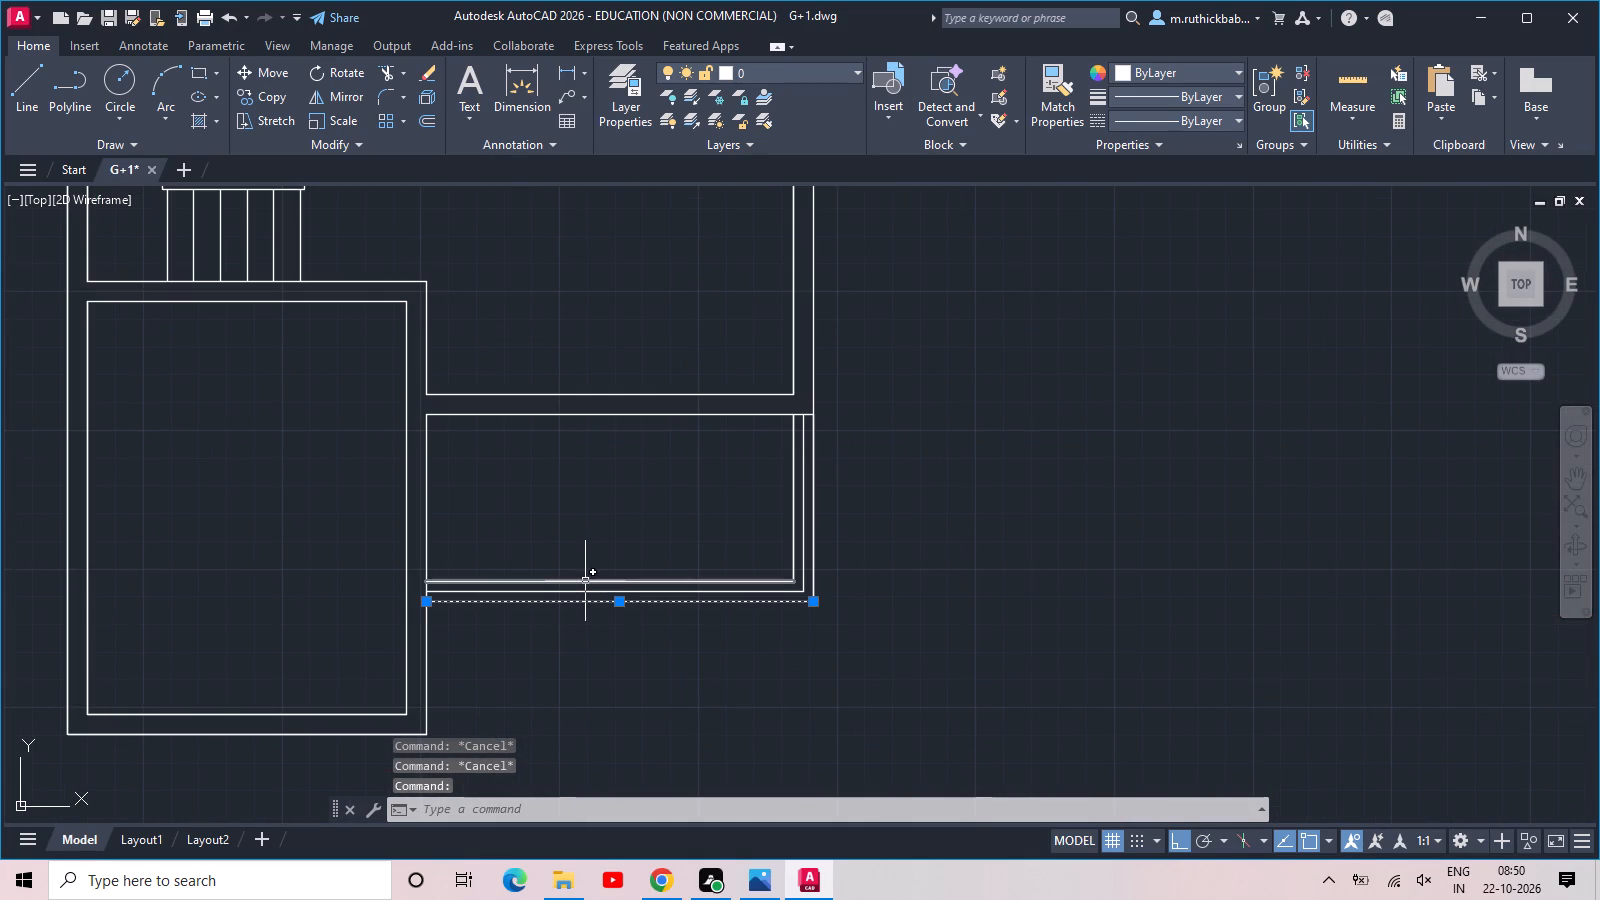
pyautogui.click(585, 581)
pyautogui.scroll(-1, 593, 566)
pyautogui.write('CO')
pyautogui.press('space')
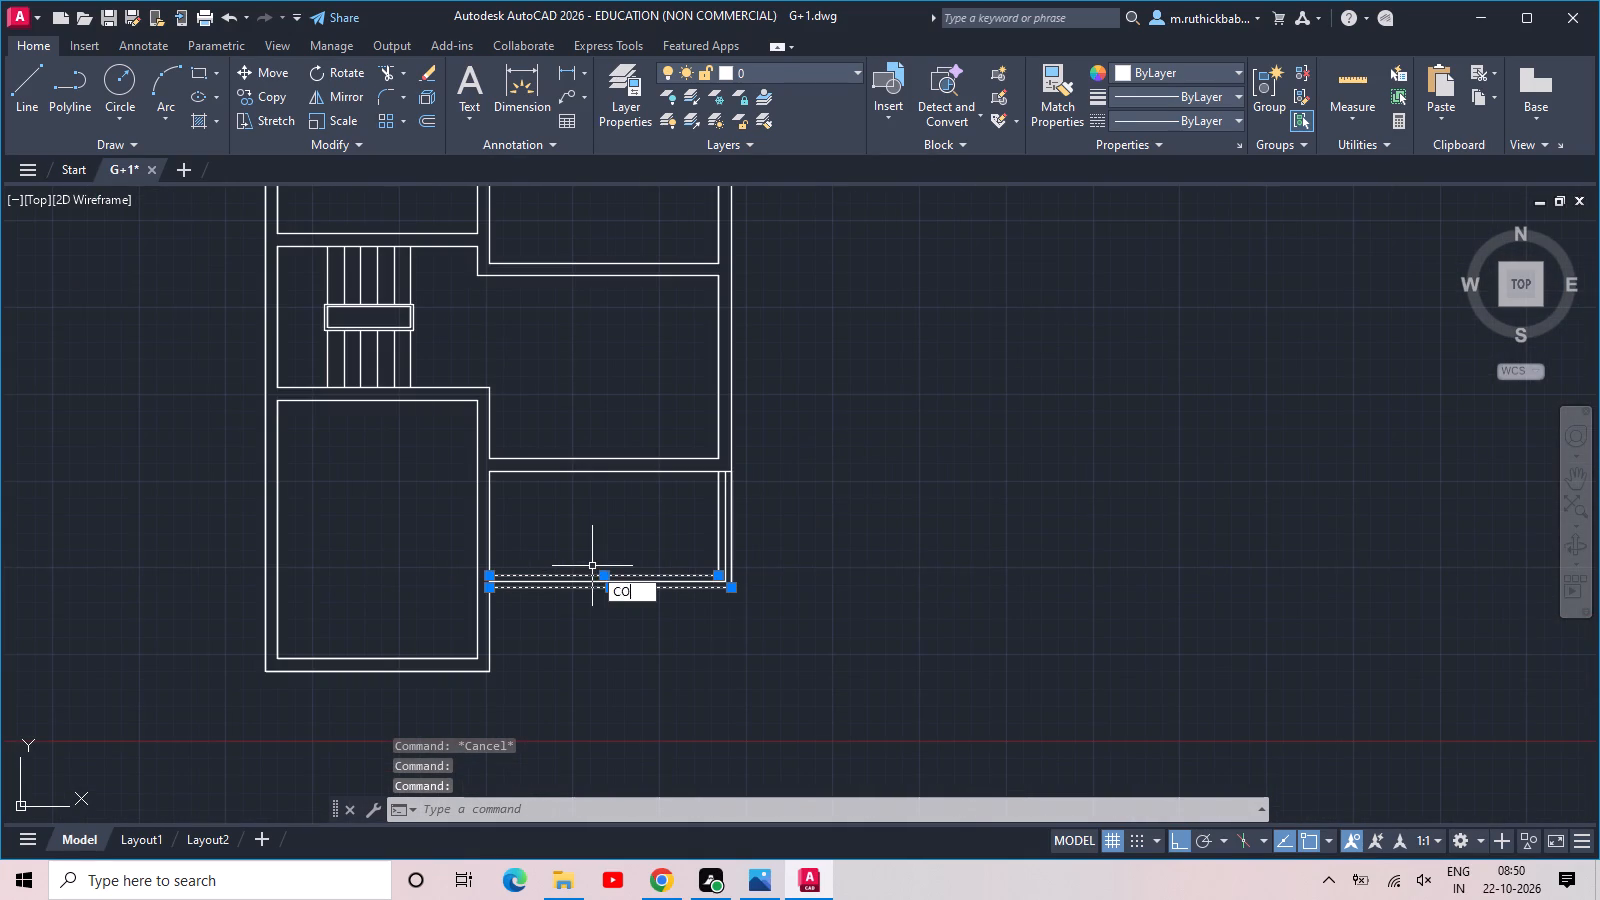
pyautogui.click(266, 673)
pyautogui.moveTo(149, 663); pyautogui.dragTo(1021, 597, button='middle')
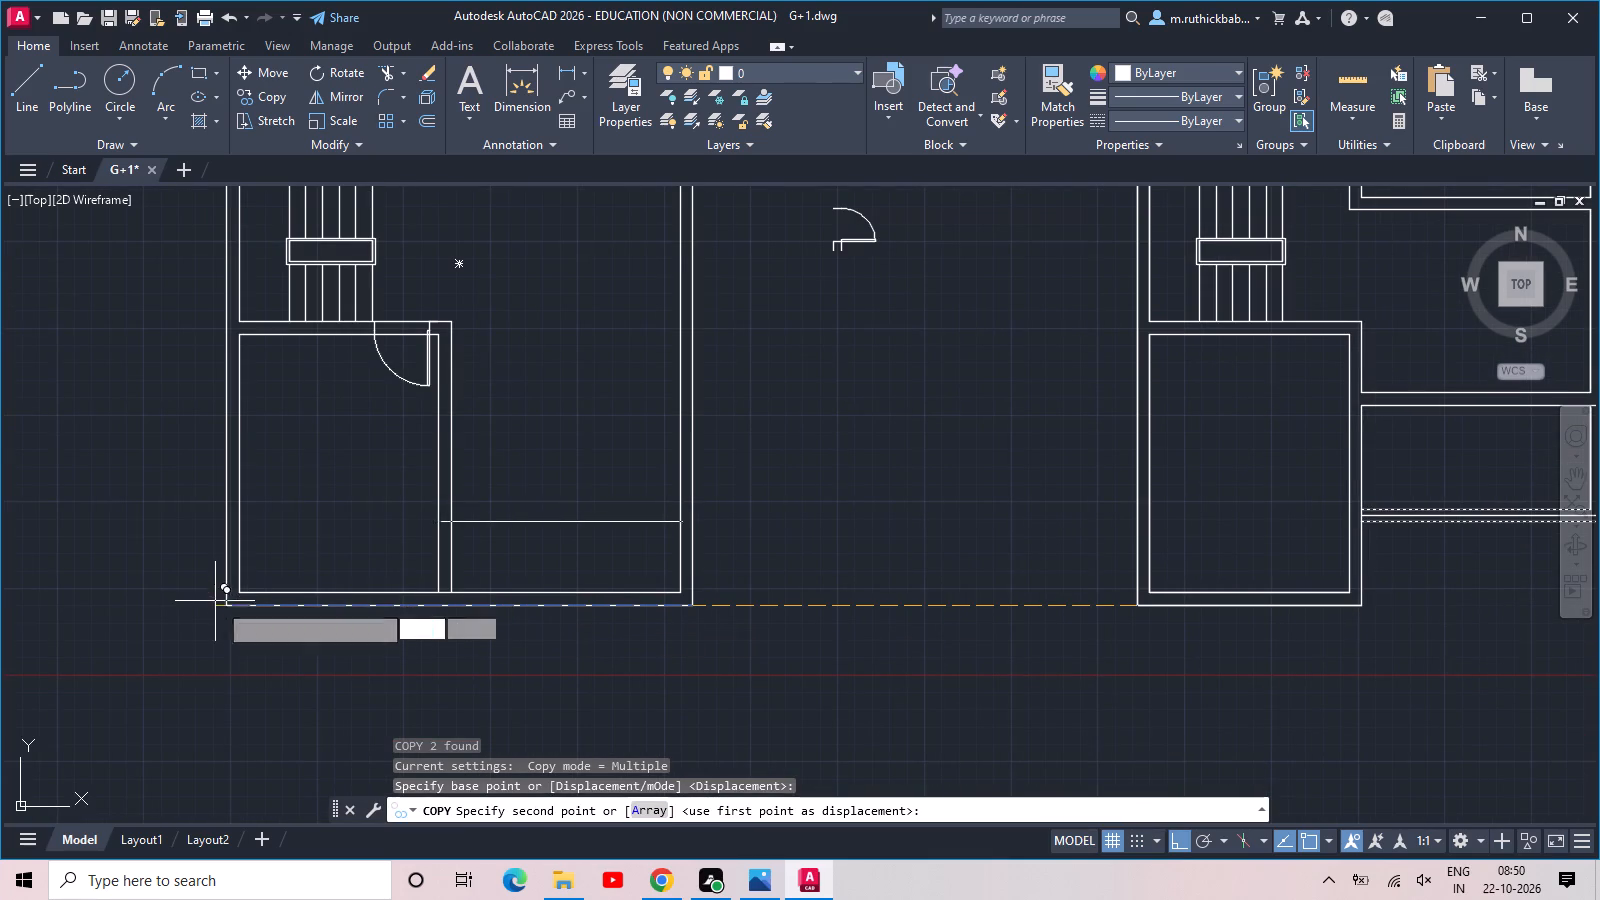
pyautogui.click(228, 604)
pyautogui.press('Escape')
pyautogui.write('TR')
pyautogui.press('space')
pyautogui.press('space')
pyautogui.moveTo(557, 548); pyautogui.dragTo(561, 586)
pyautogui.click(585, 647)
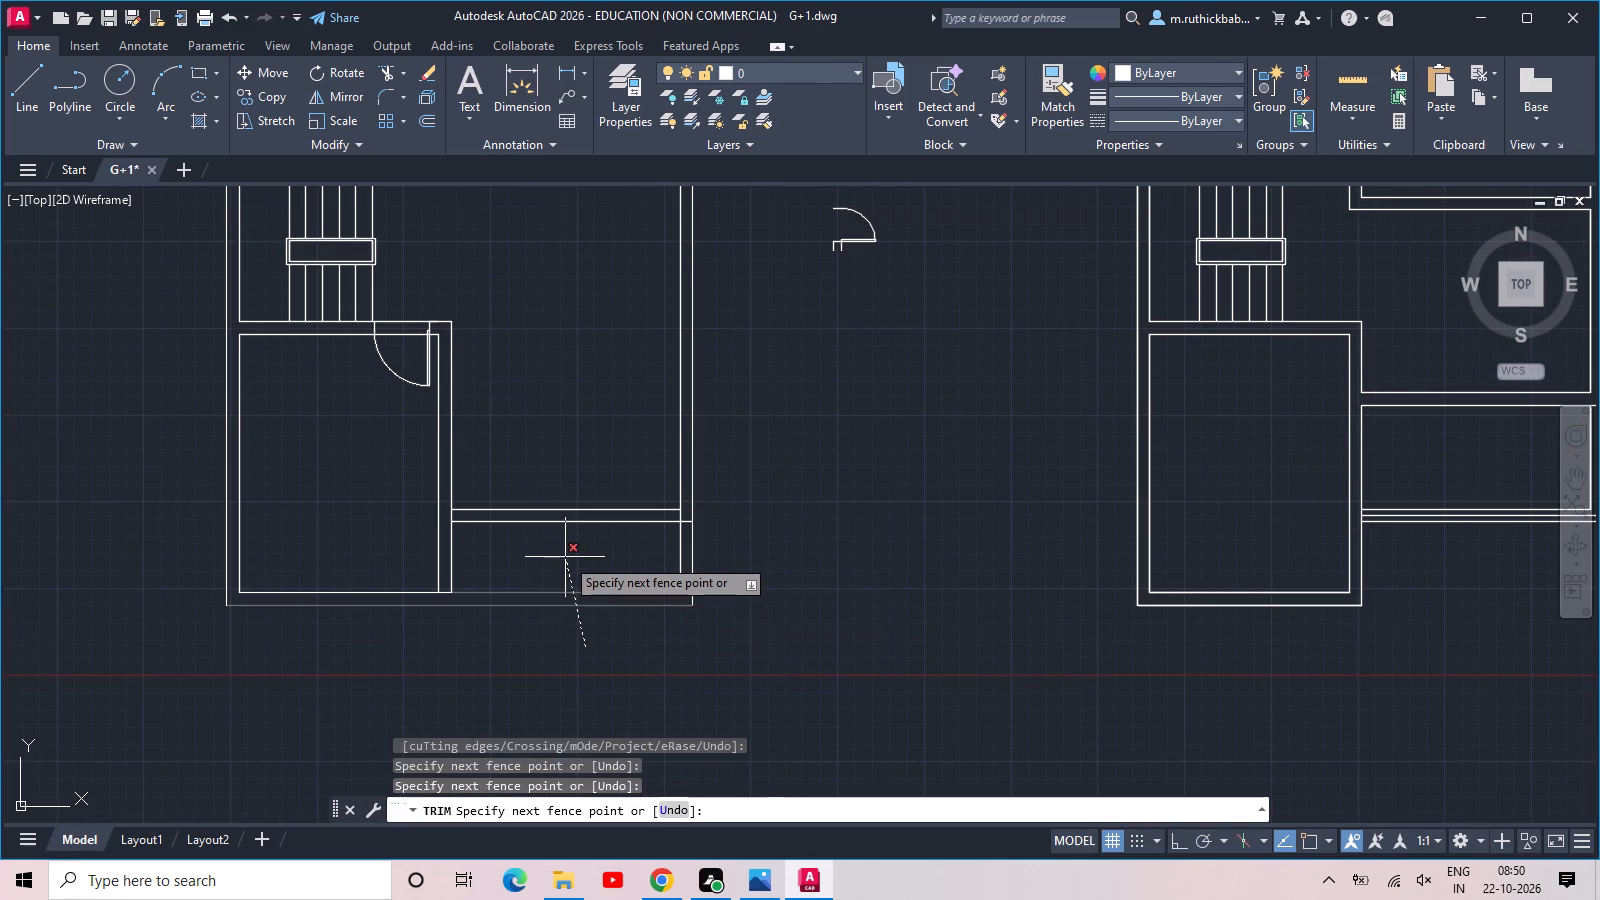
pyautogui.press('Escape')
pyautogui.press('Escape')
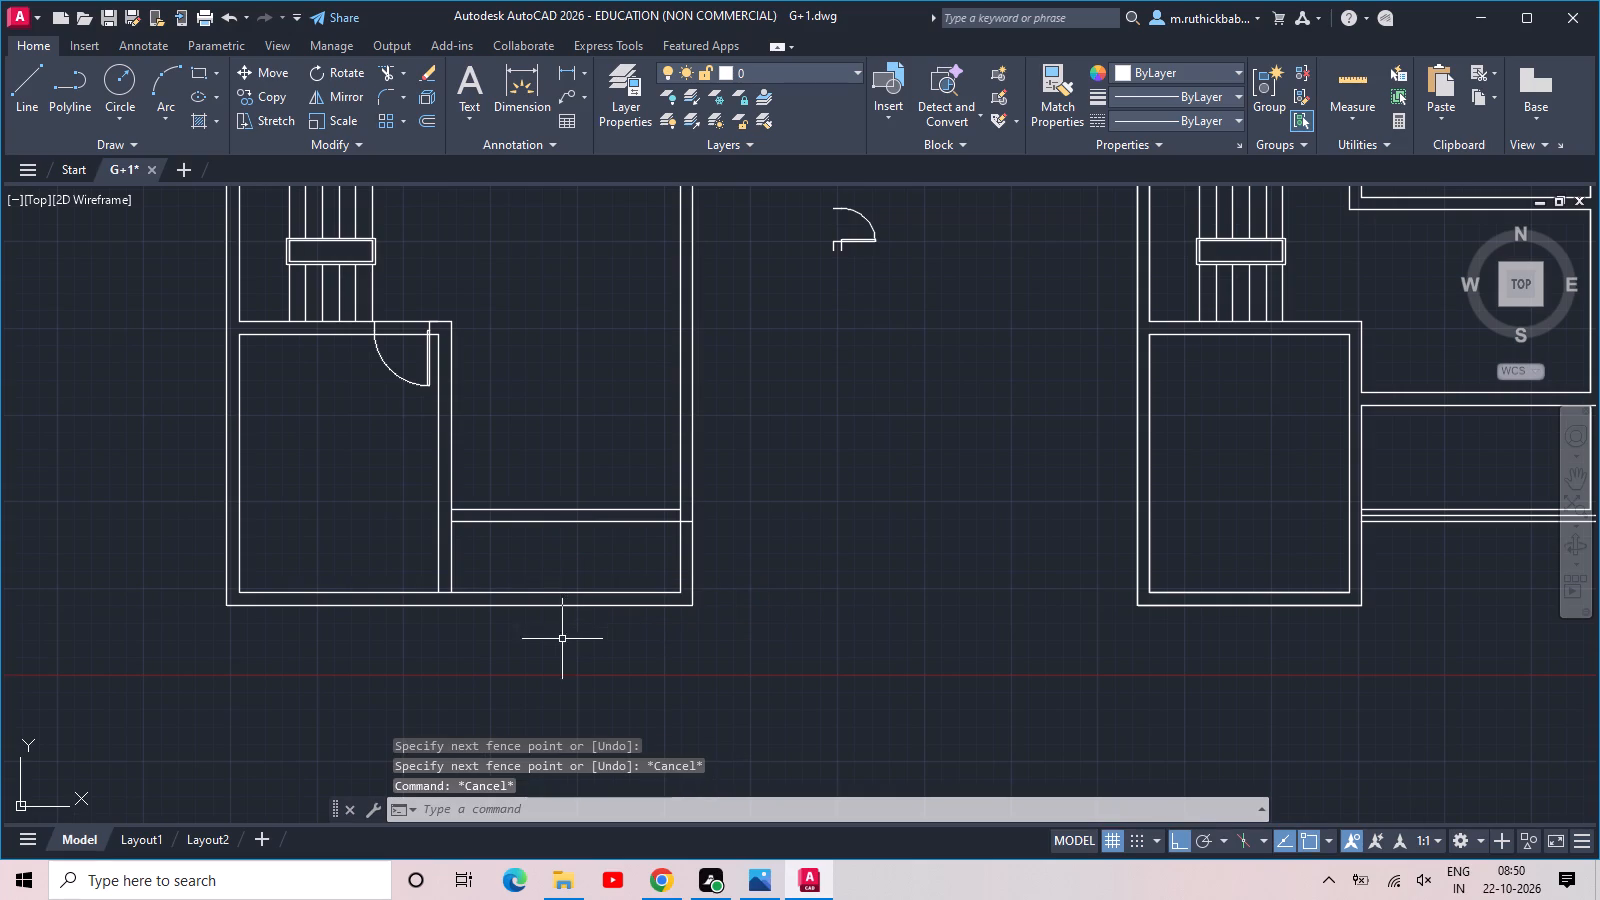
# Extend the right line of the first plan's lower partition down to the outer line of the bottom wall.
pyautogui.scroll(1, 523, 573)
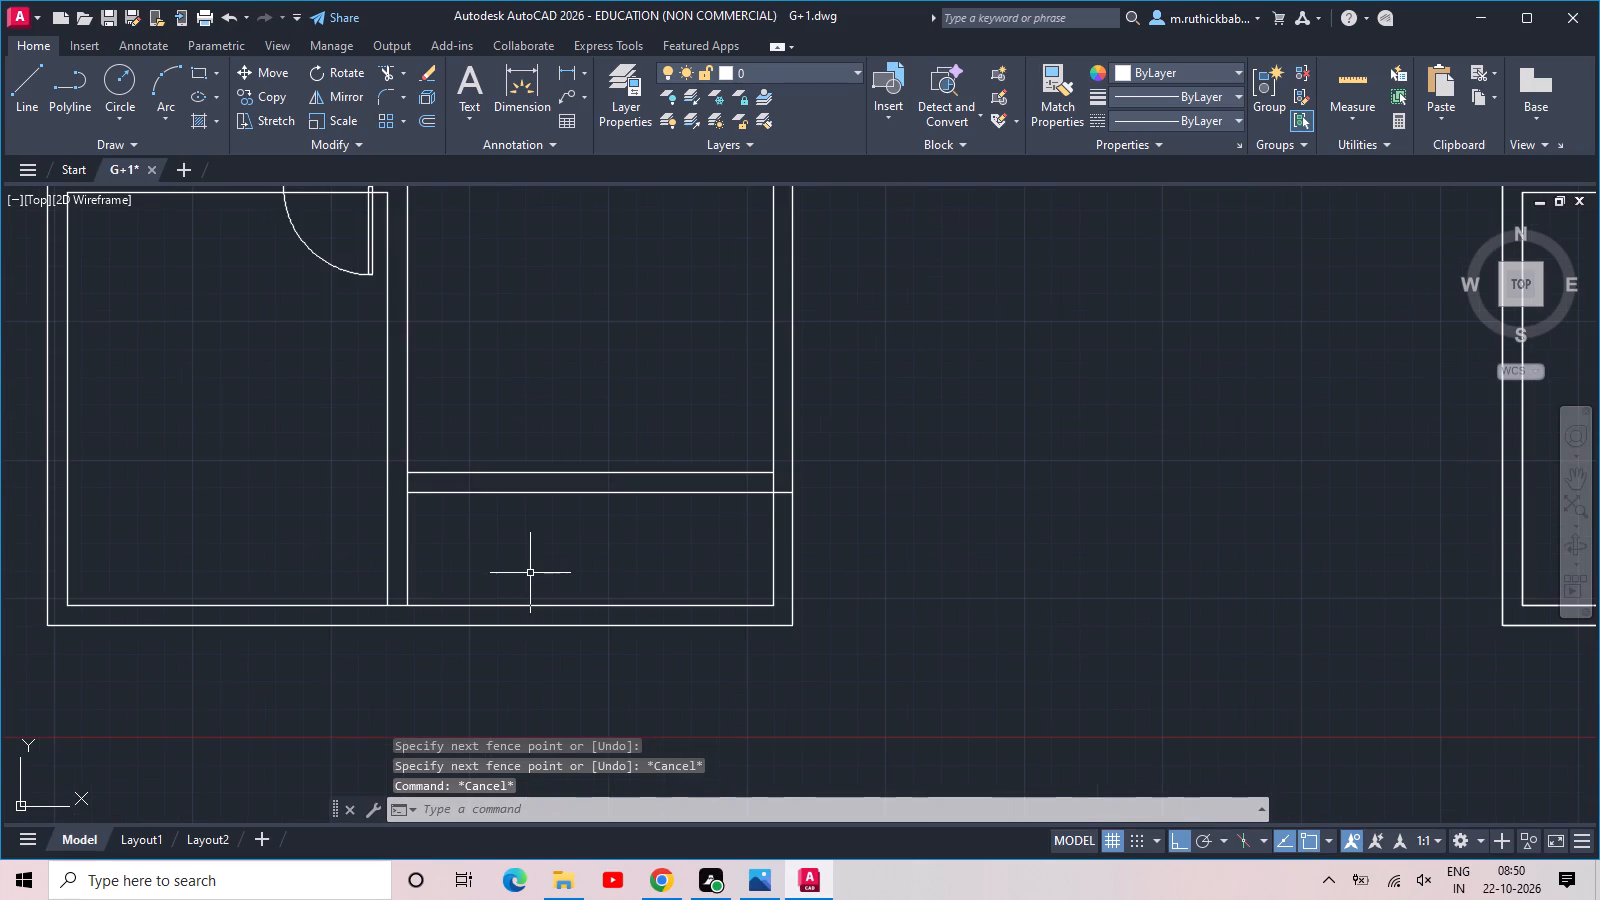
pyautogui.write('EX')
pyautogui.press('space')
pyautogui.click(404, 576)
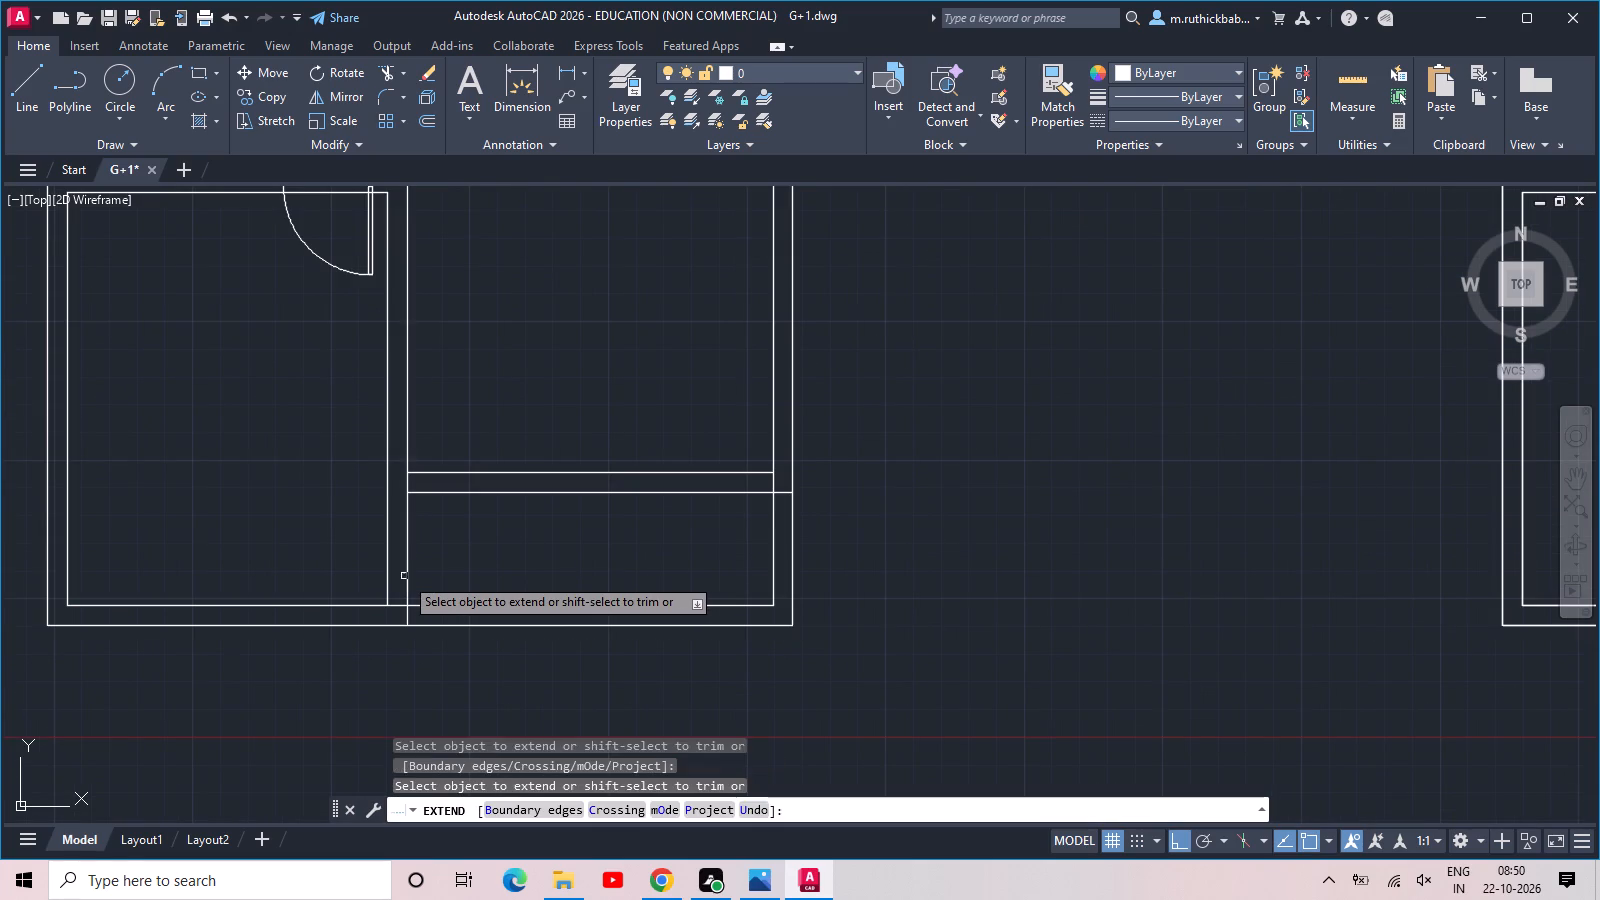
pyautogui.press('Escape')
# Trim the bottom and right wall lines below the copied lines to notch the first plan's lower-right corner.
pyautogui.press('t')
pyautogui.press('r')
pyautogui.press('space')
pyautogui.click(594, 571)
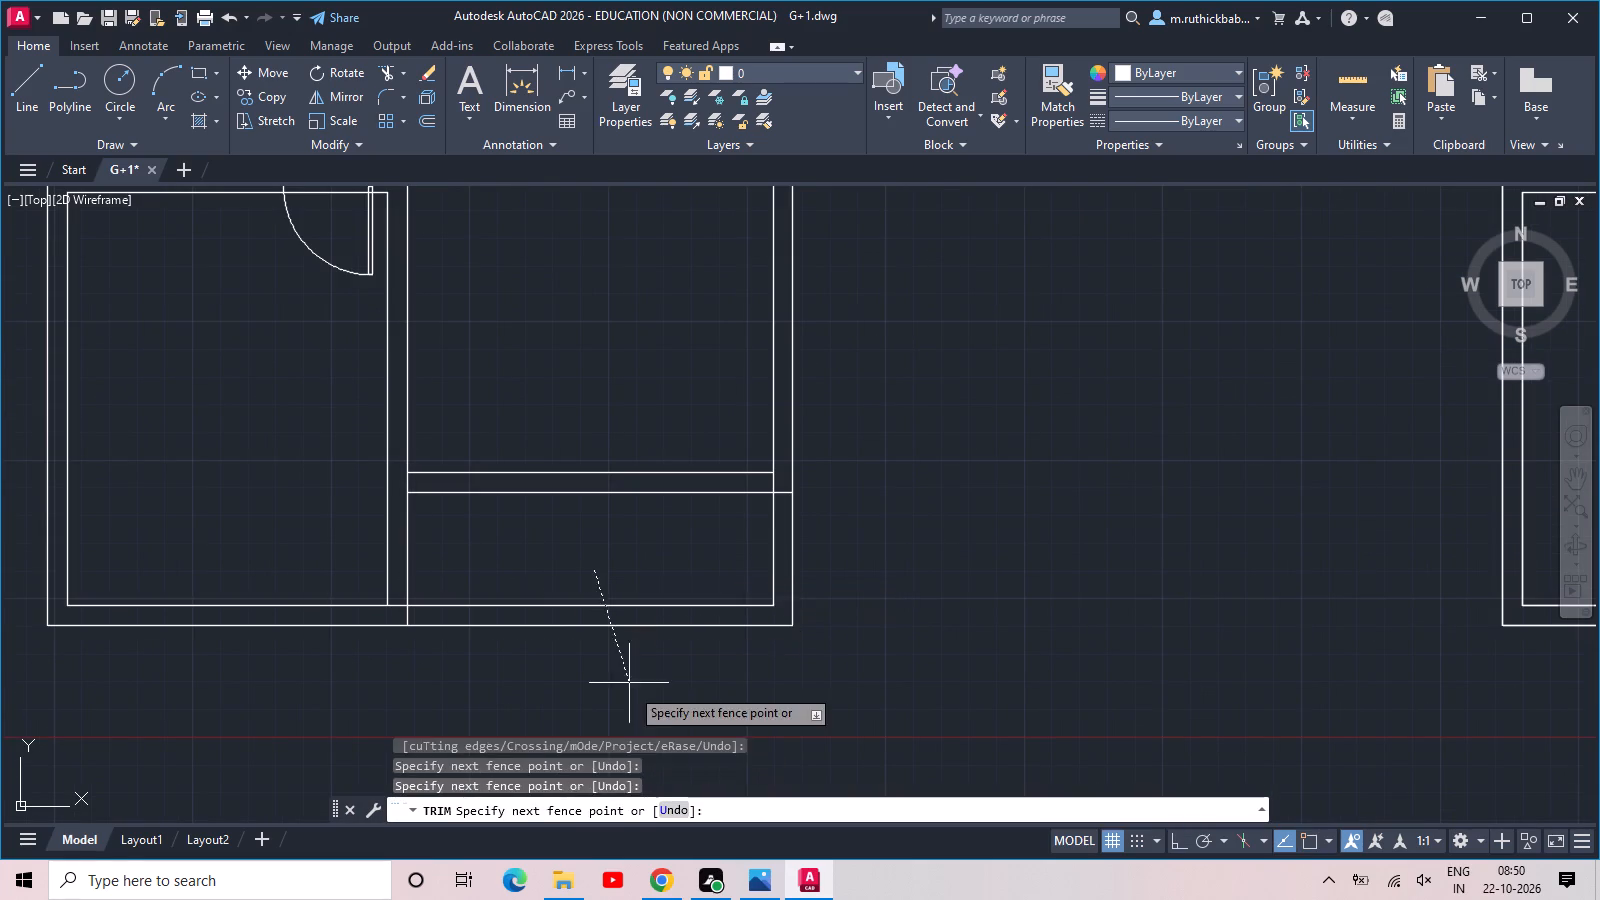
pyautogui.click(633, 691)
pyautogui.click(624, 545)
pyautogui.click(882, 545)
pyautogui.press('Escape')
# Draw one line rightward from the first plan's bottom outer corner and another down from the notched right wall's corner, crossing to enclose the notch.
pyautogui.moveTo(674, 530); pyautogui.dragTo(677, 540, button='middle')
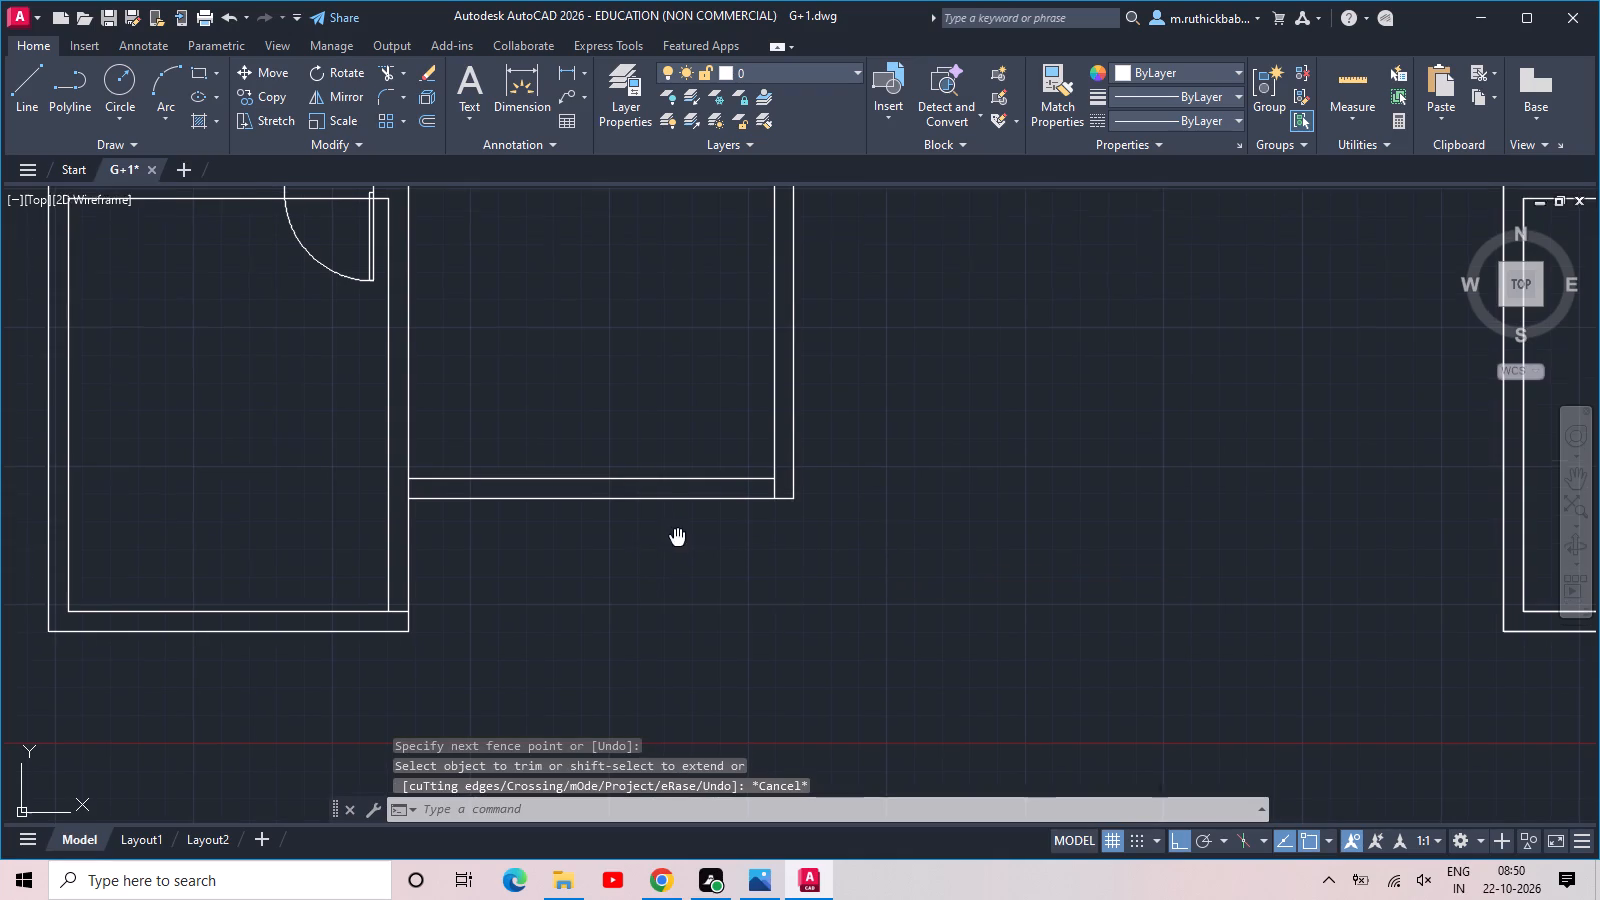
pyautogui.moveTo(677, 540); pyautogui.dragTo(678, 541, button='middle')
pyautogui.write('L')
pyautogui.press('space')
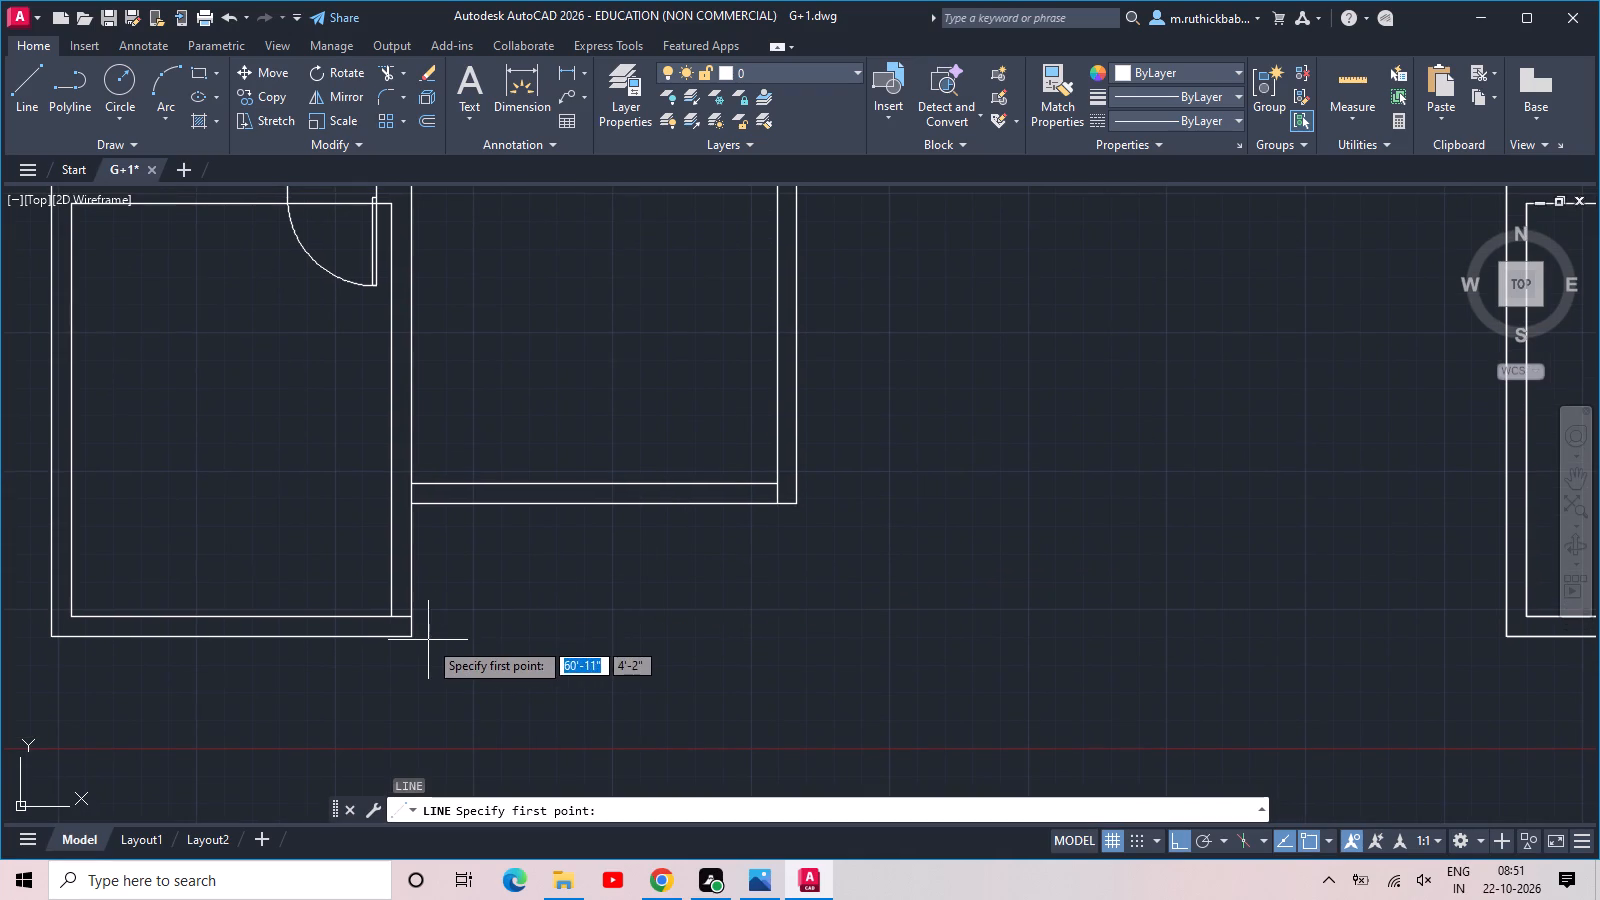
pyautogui.click(414, 638)
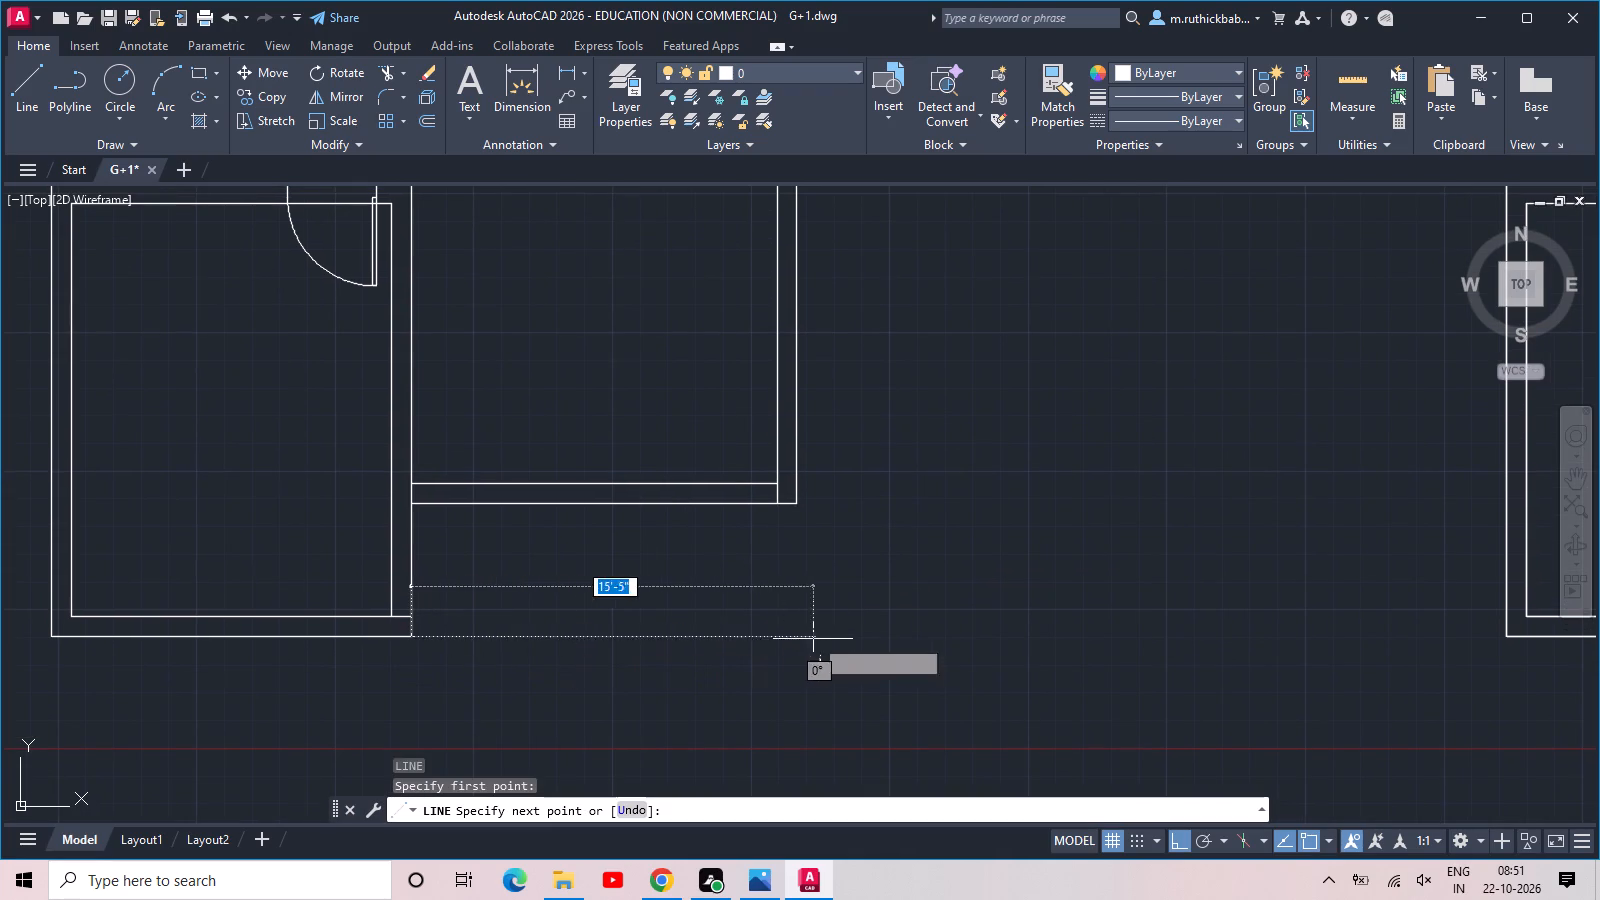
pyautogui.click(881, 644)
pyautogui.press('Escape')
pyautogui.press('Escape')
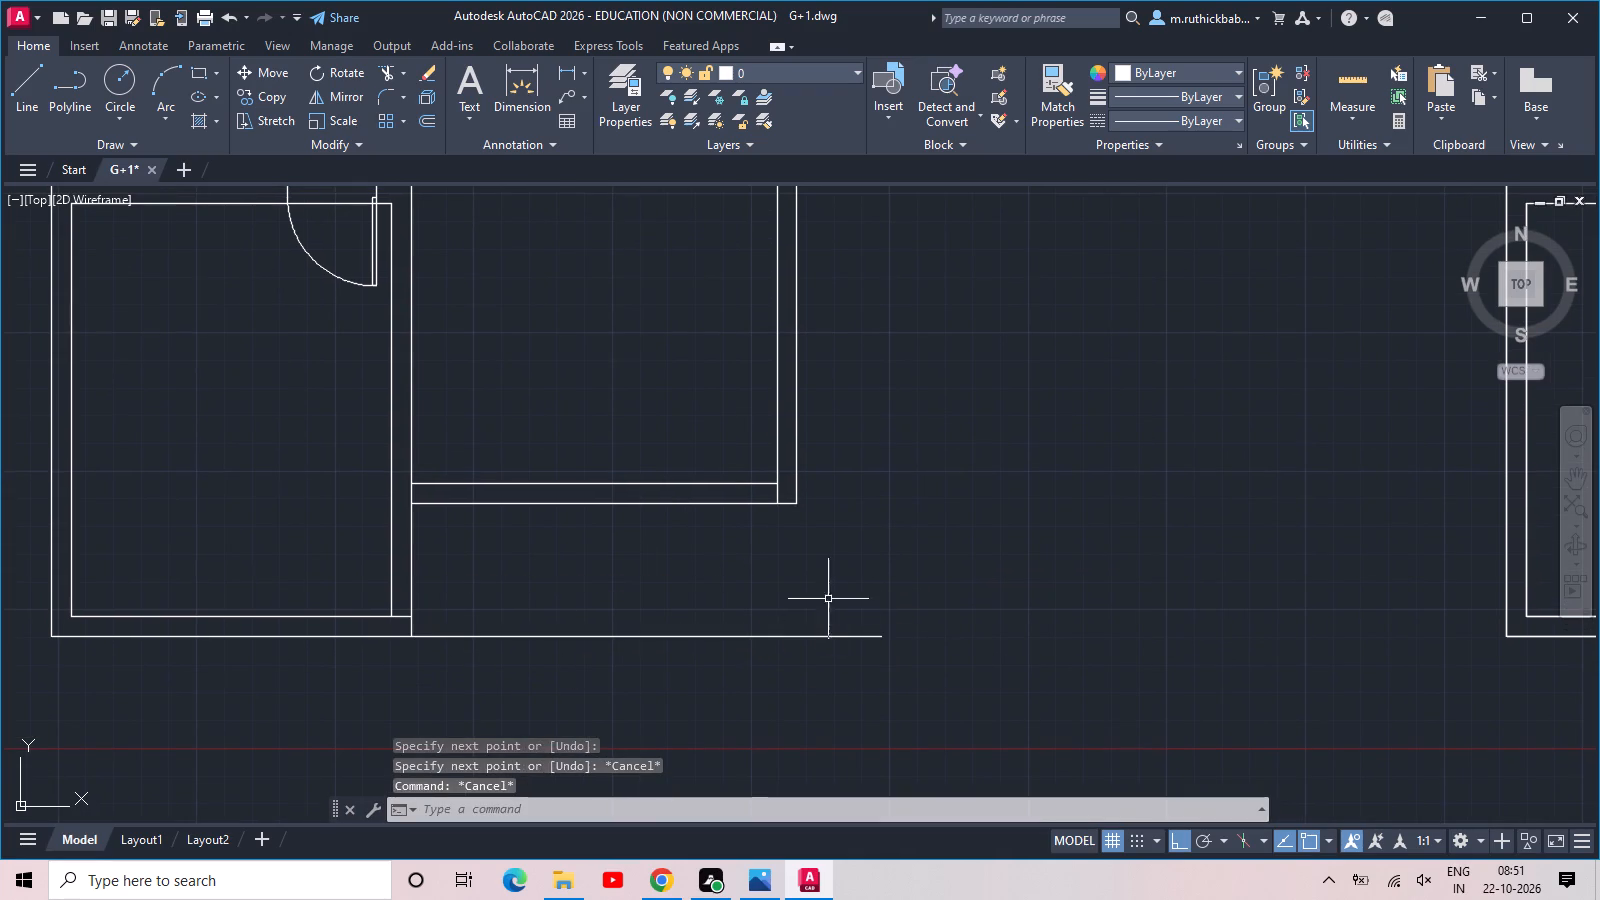
pyautogui.press('space')
pyautogui.click(800, 504)
pyautogui.doubleClick(811, 700)
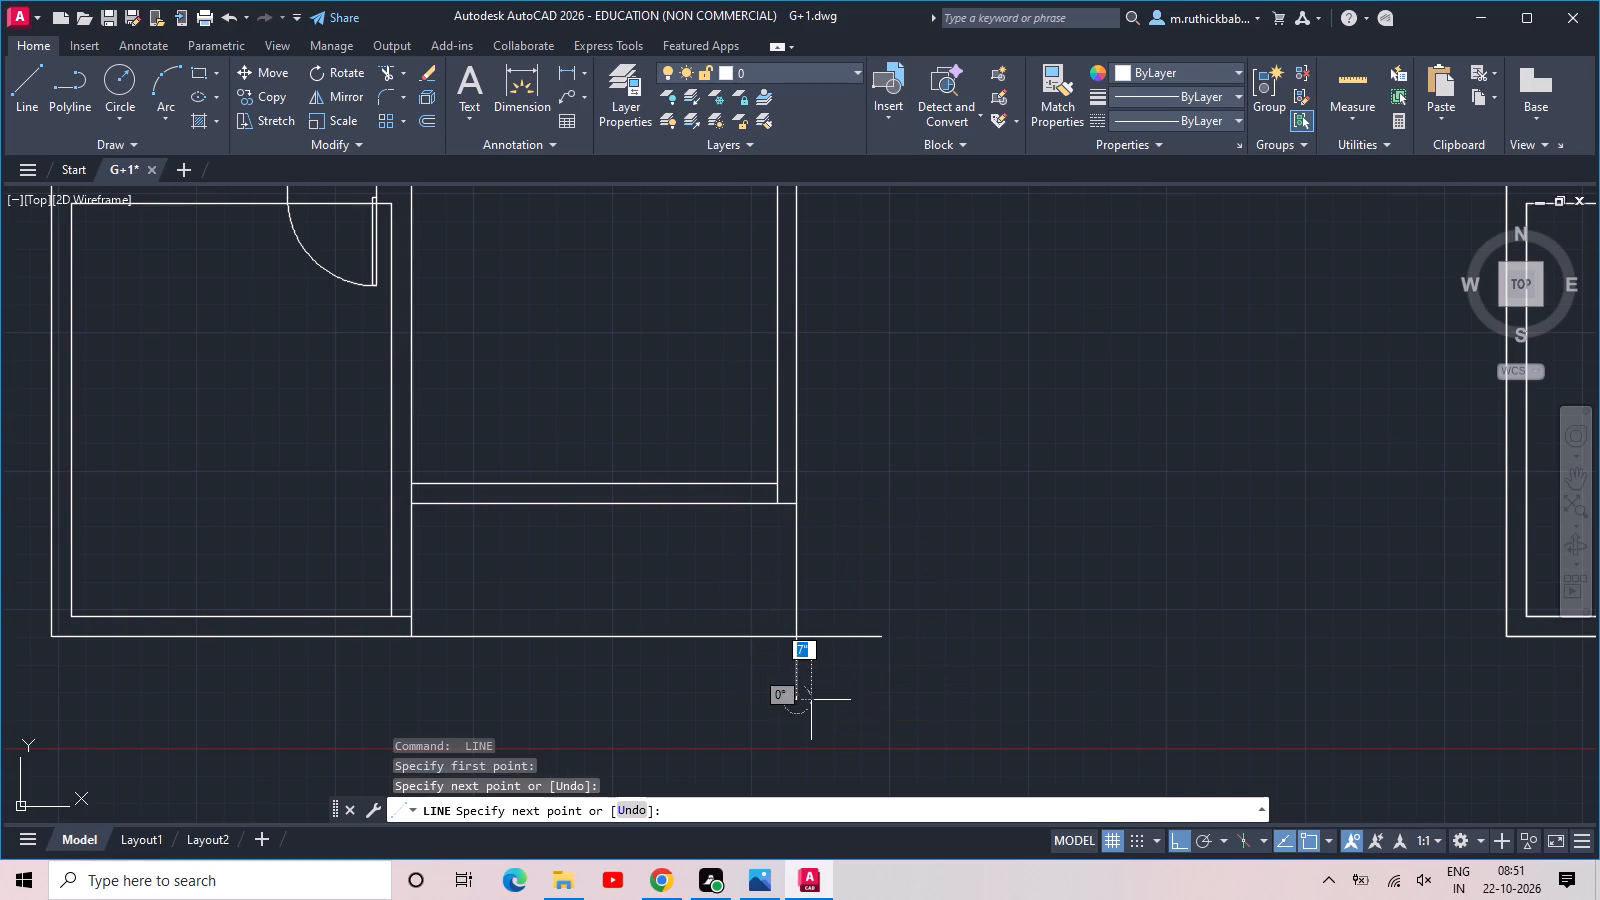
pyautogui.press('Escape')
# Trim the overshooting ends of the two new lines where they cross at the notch's outer corner.
pyautogui.press('t')
pyautogui.press('r')
pyautogui.press('space')
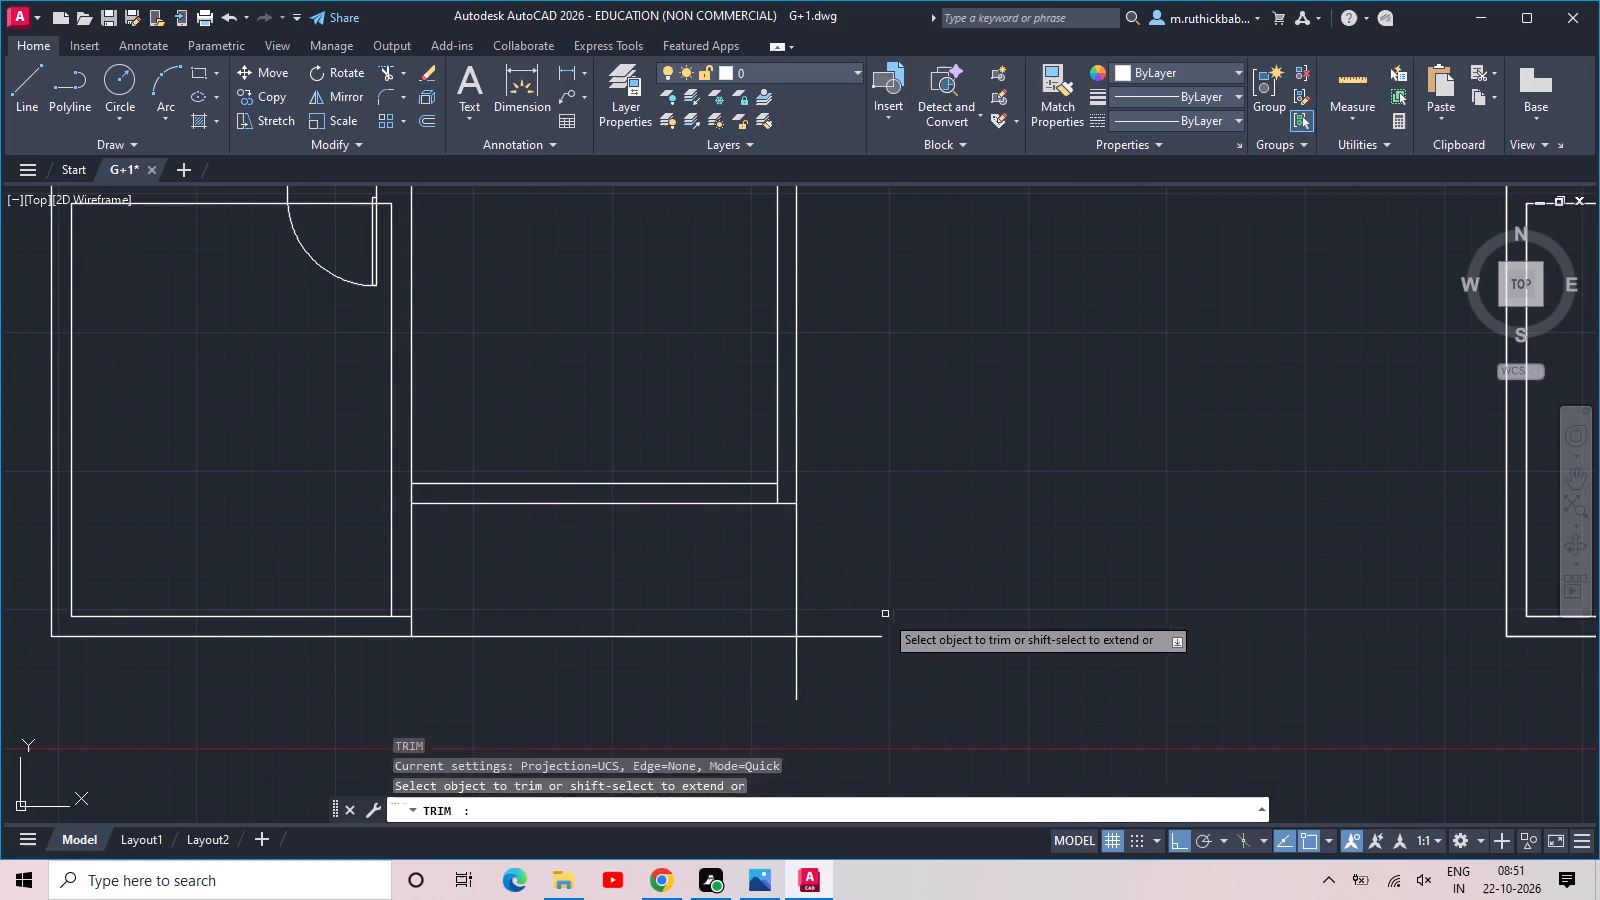
pyautogui.press('space')
pyautogui.moveTo(877, 603); pyautogui.dragTo(860, 618)
pyautogui.click(734, 698)
pyautogui.press('Escape')
pyautogui.moveTo(665, 570); pyautogui.dragTo(744, 723, button='middle')
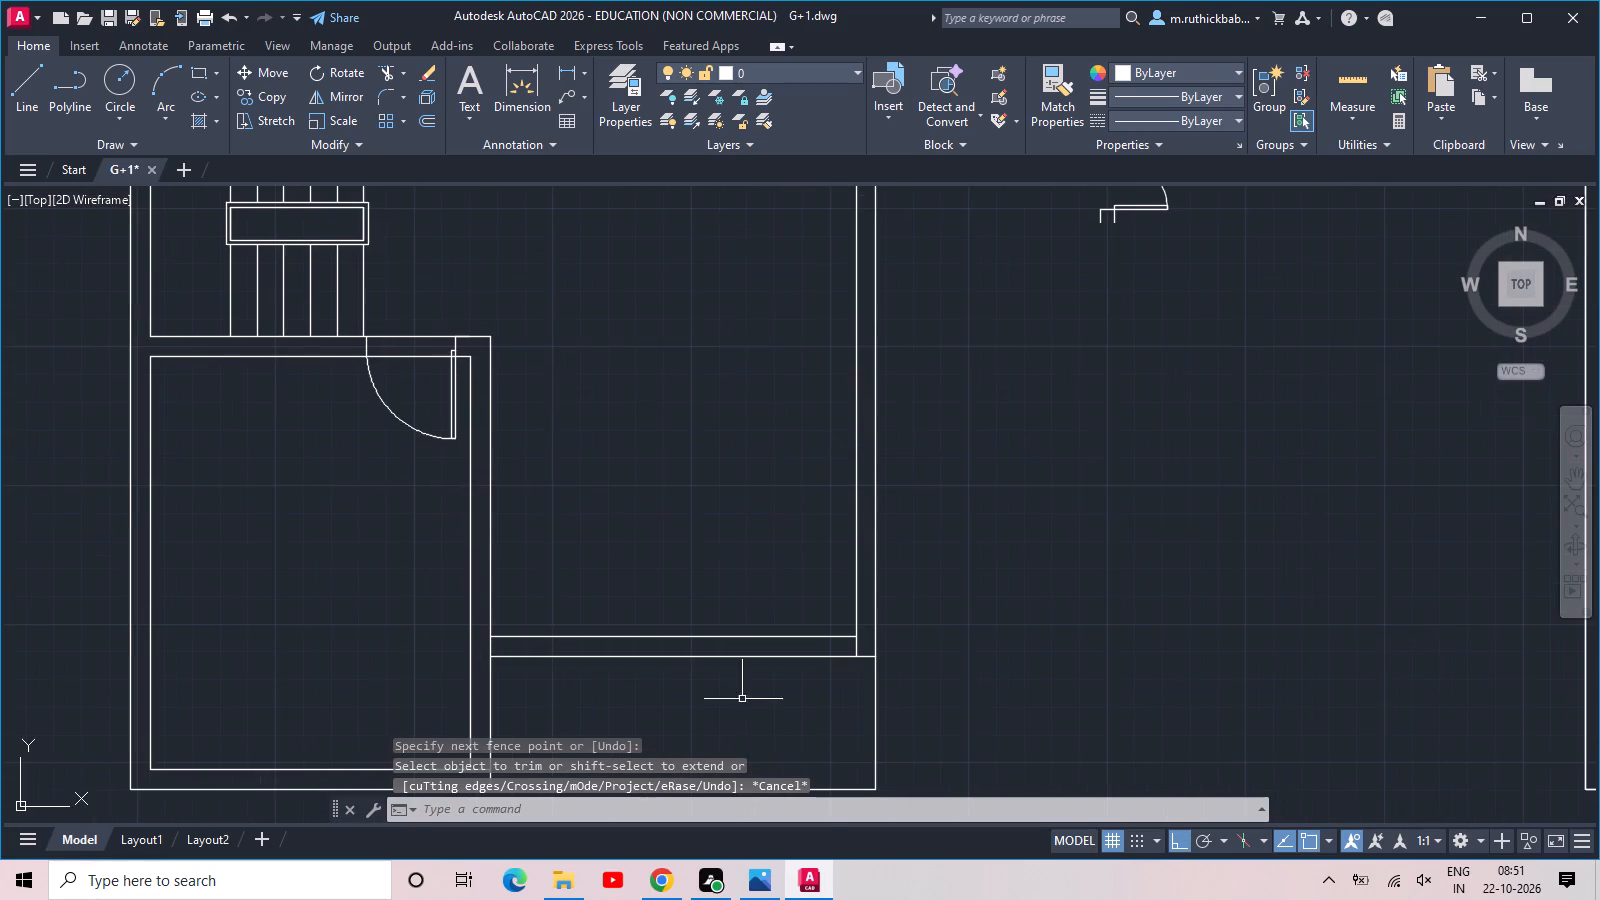
# Copy the upper loose door block and its hinge-side jamb line to the left end of the first plan's notched bottom wall.
pyautogui.scroll(-1, 939, 457)
pyautogui.moveTo(1016, 355); pyautogui.dragTo(776, 546, button='middle')
pyautogui.press('Escape')
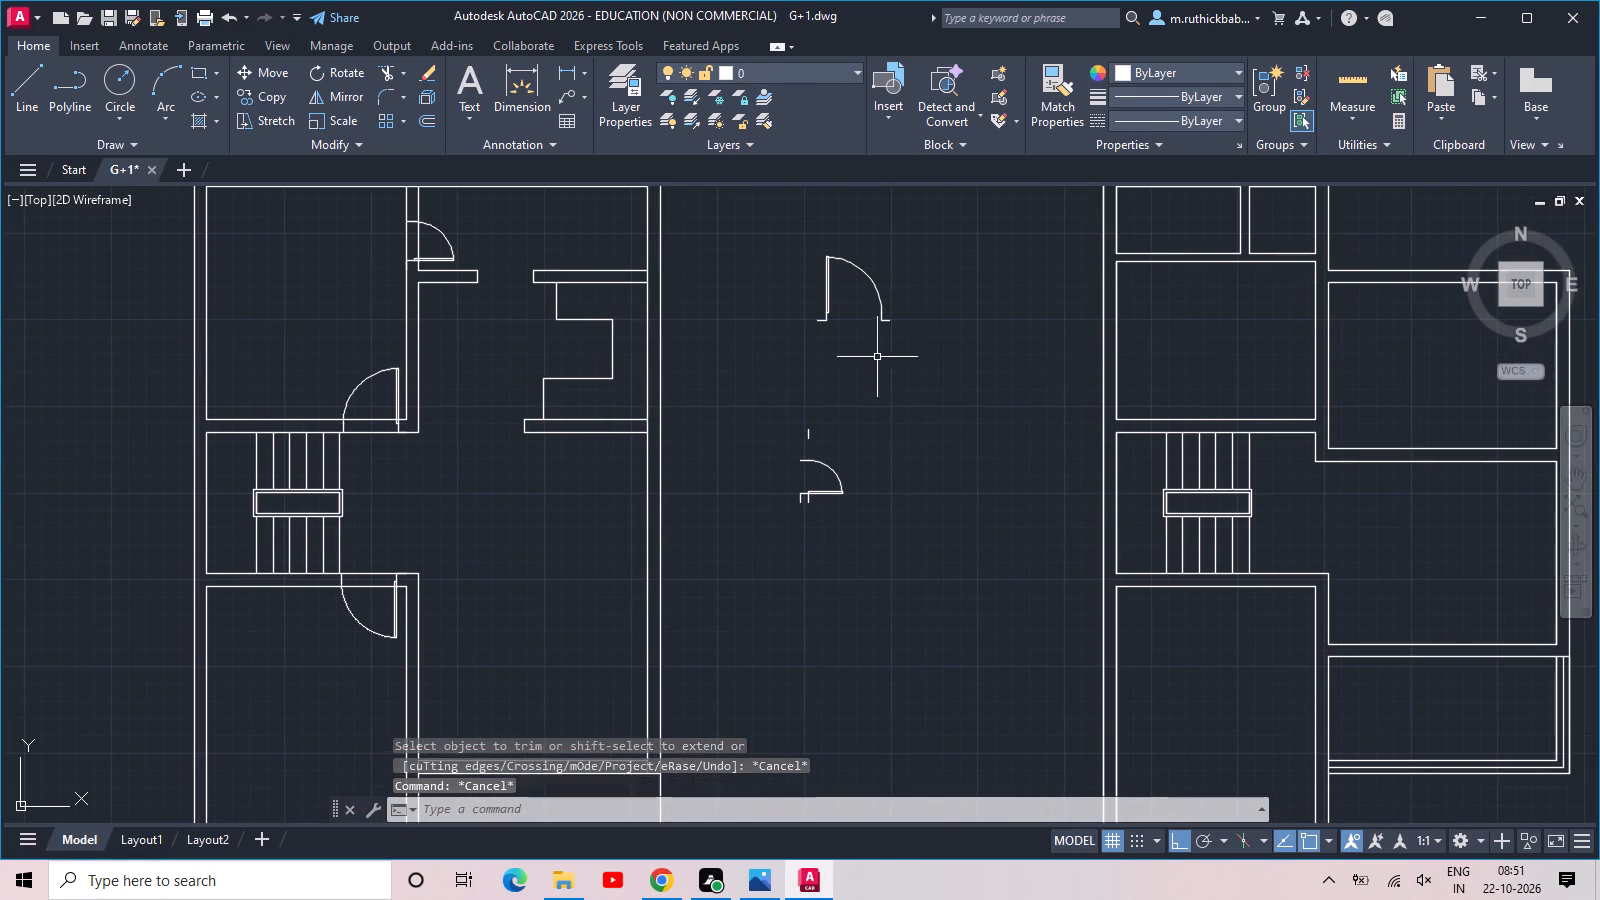
pyautogui.press('Escape')
pyautogui.moveTo(871, 348); pyautogui.dragTo(831, 325)
pyautogui.click(789, 294)
pyautogui.press('c')
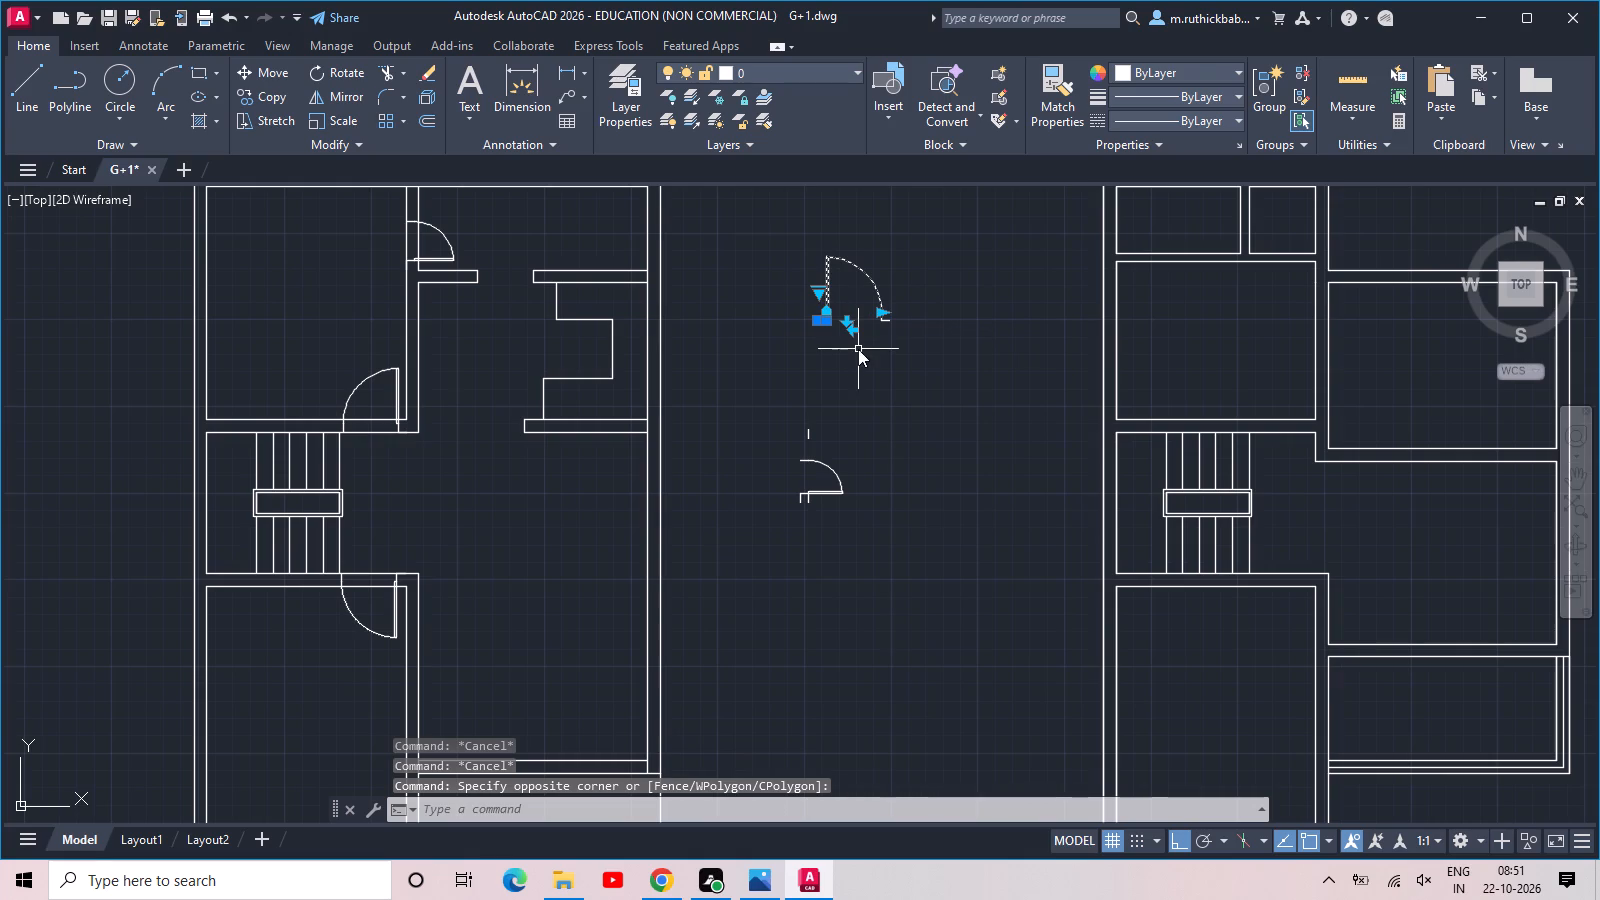
pyautogui.write('O')
pyautogui.press('space')
pyautogui.click(814, 320)
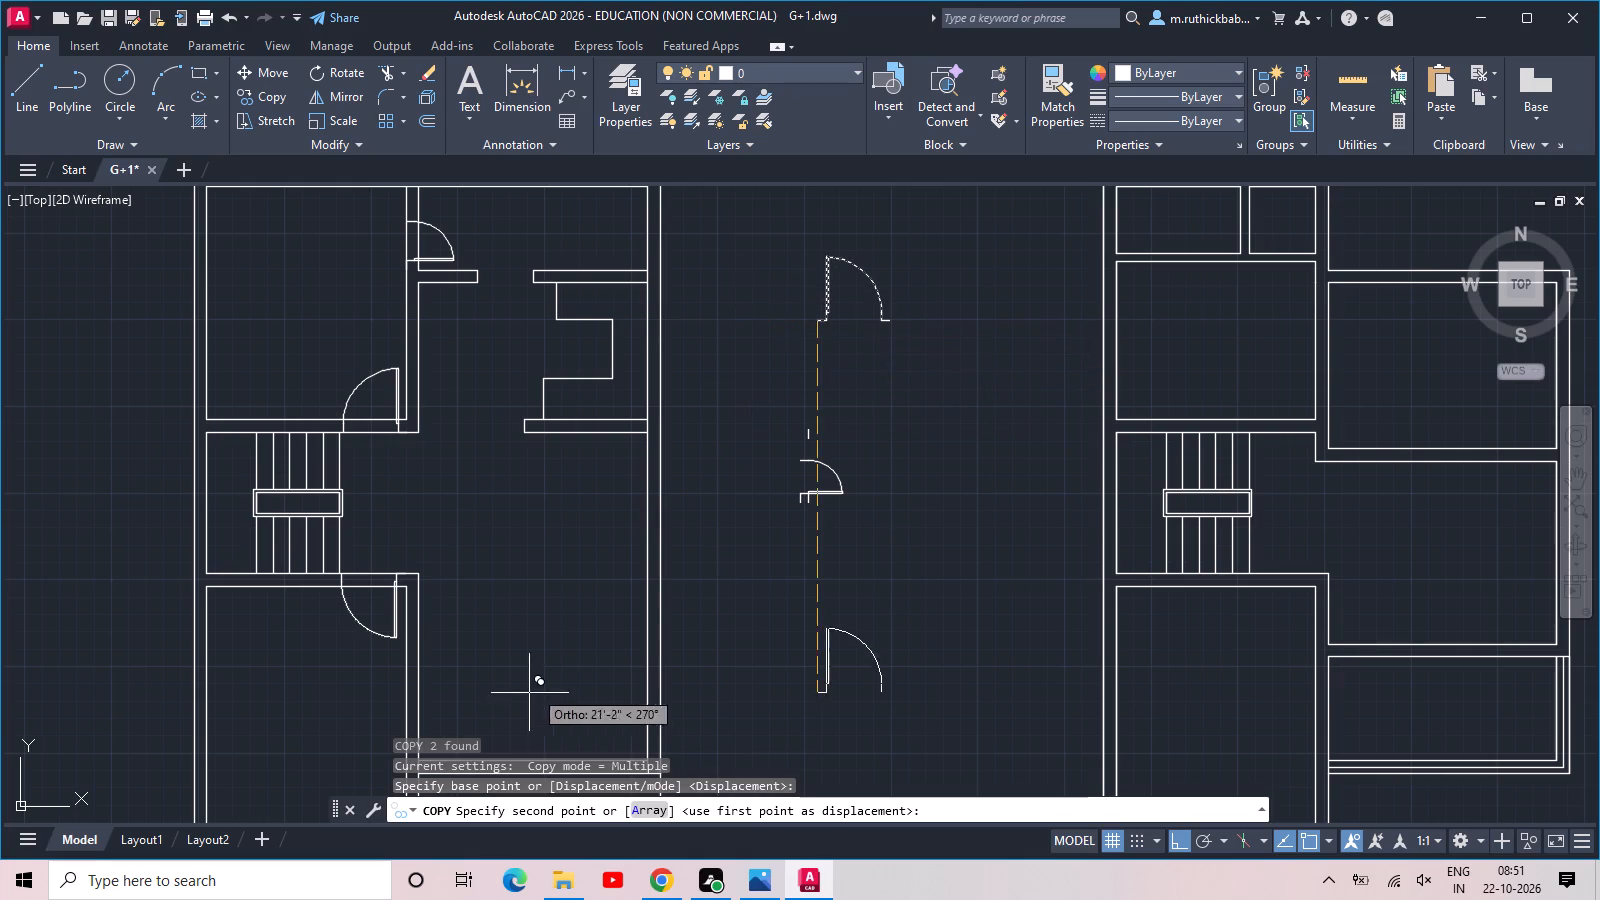
pyautogui.moveTo(504, 711); pyautogui.dragTo(618, 449, button='middle')
pyautogui.scroll(2, 490, 499)
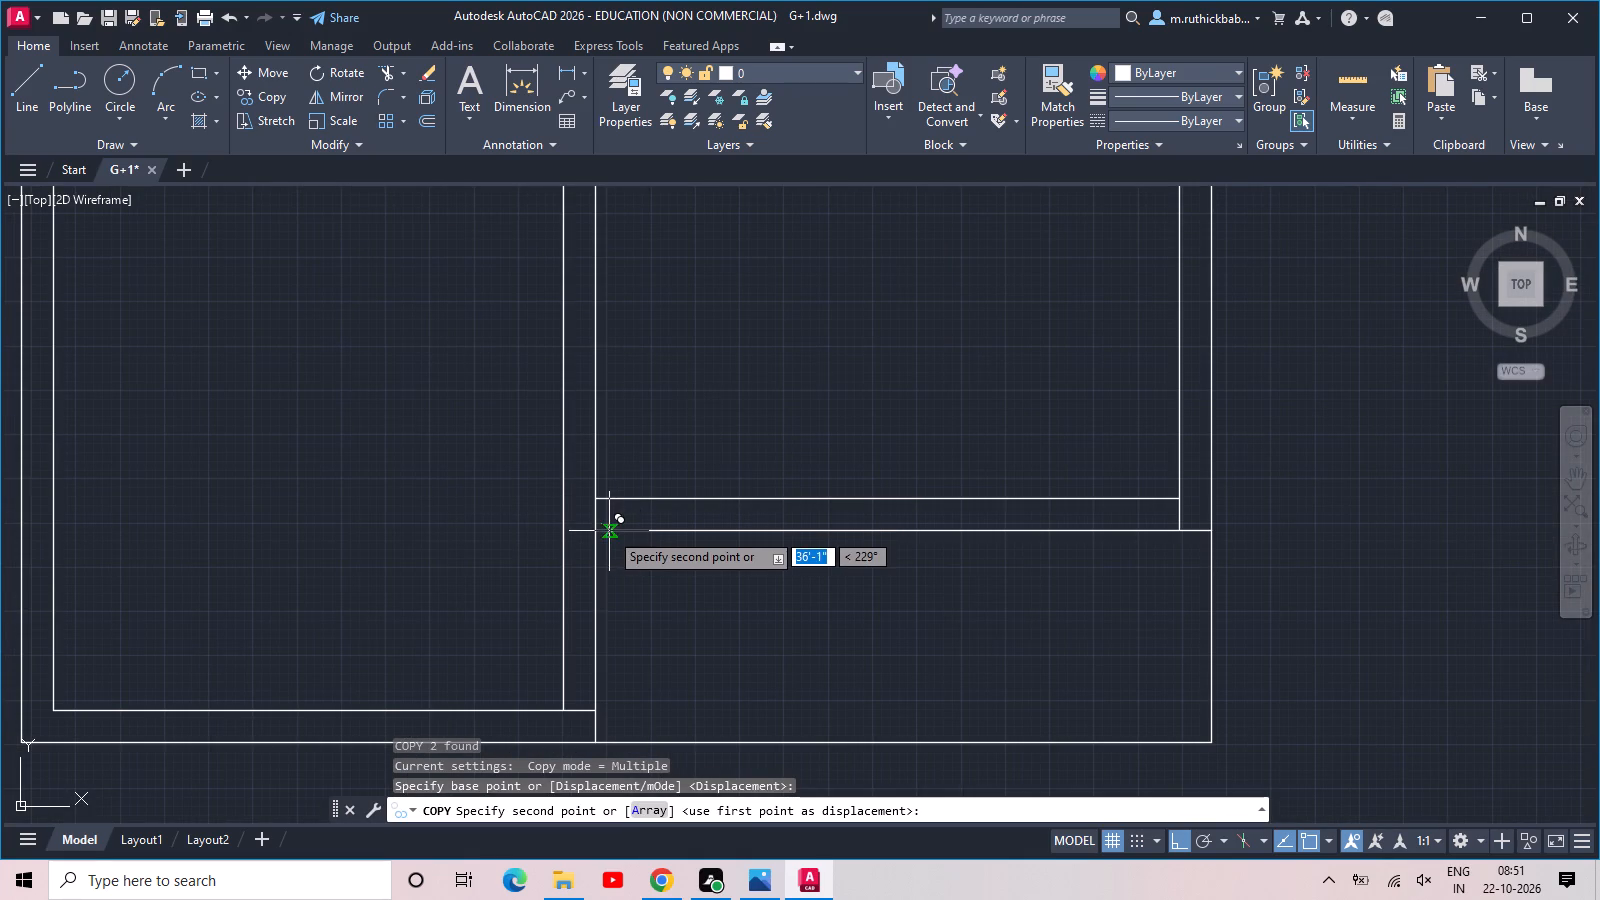
pyautogui.click(597, 532)
pyautogui.press('Escape')
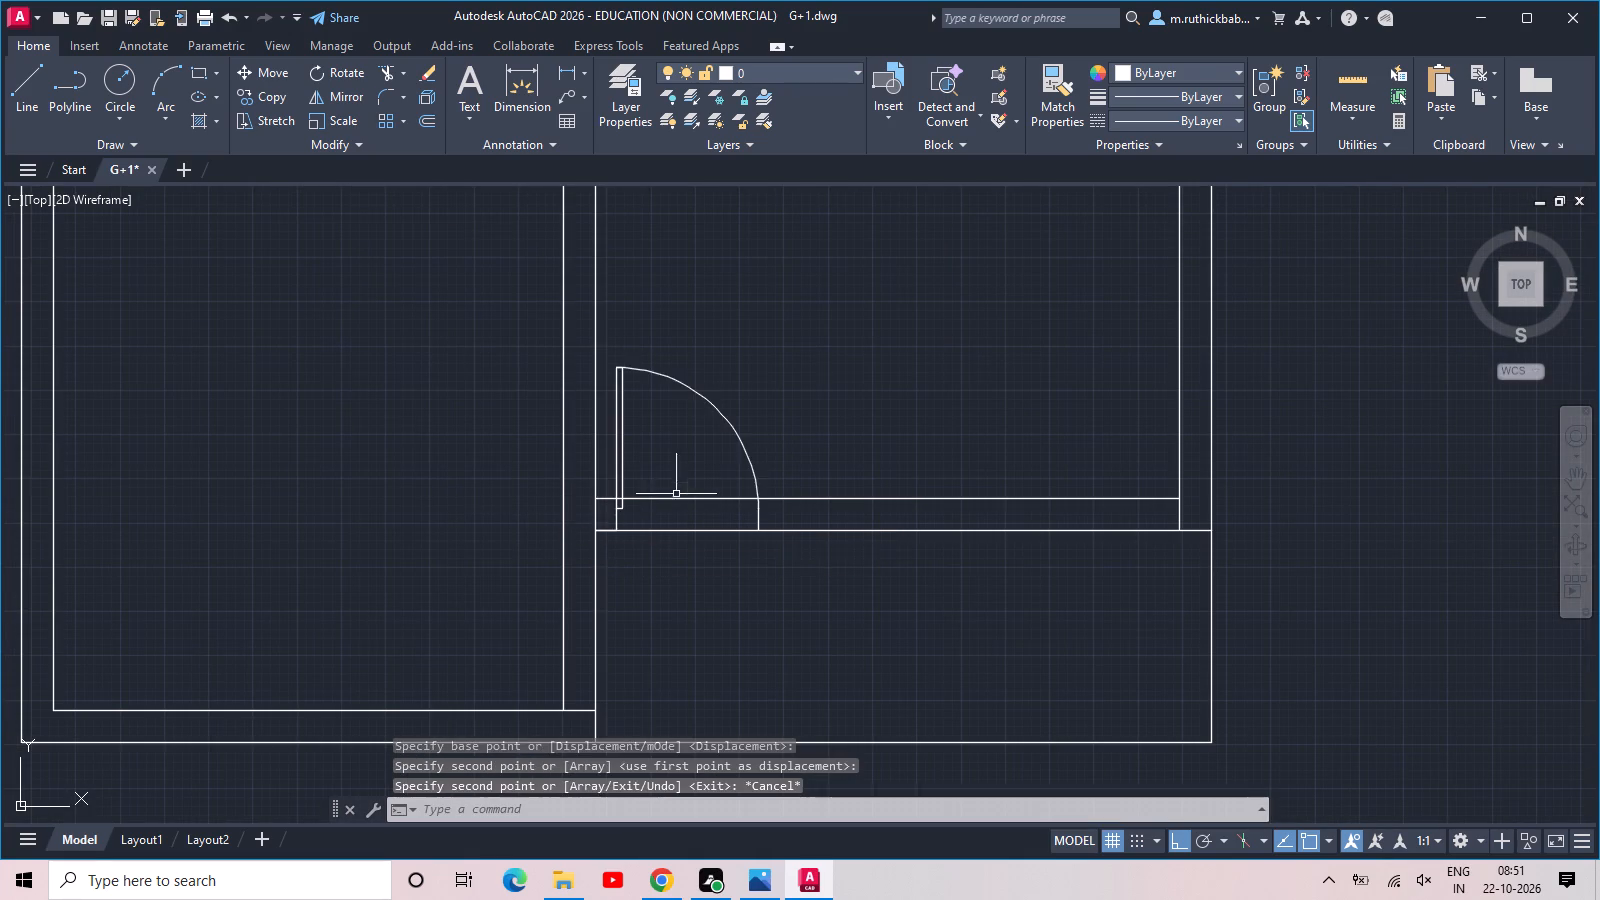
# Copy the two doors above and below the first plan's stairs into the second plan, matching the plans' lower-left outer corners.
pyautogui.scroll(-1, 684, 490)
pyautogui.moveTo(682, 487); pyautogui.dragTo(506, 568, button='middle')
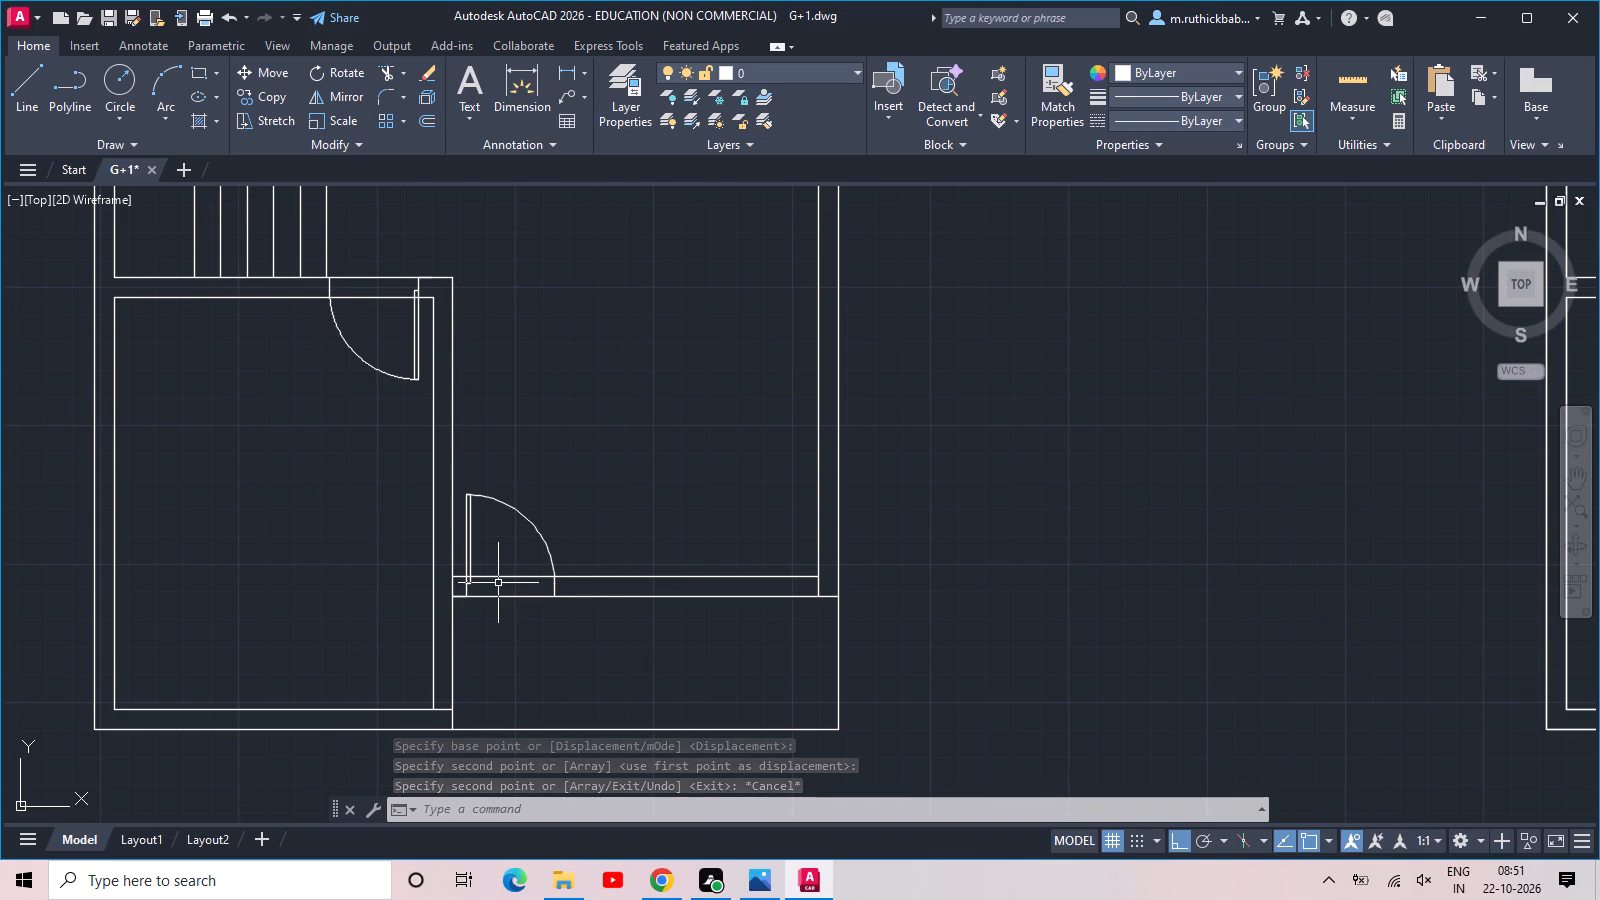
pyautogui.scroll(-2, 498, 583)
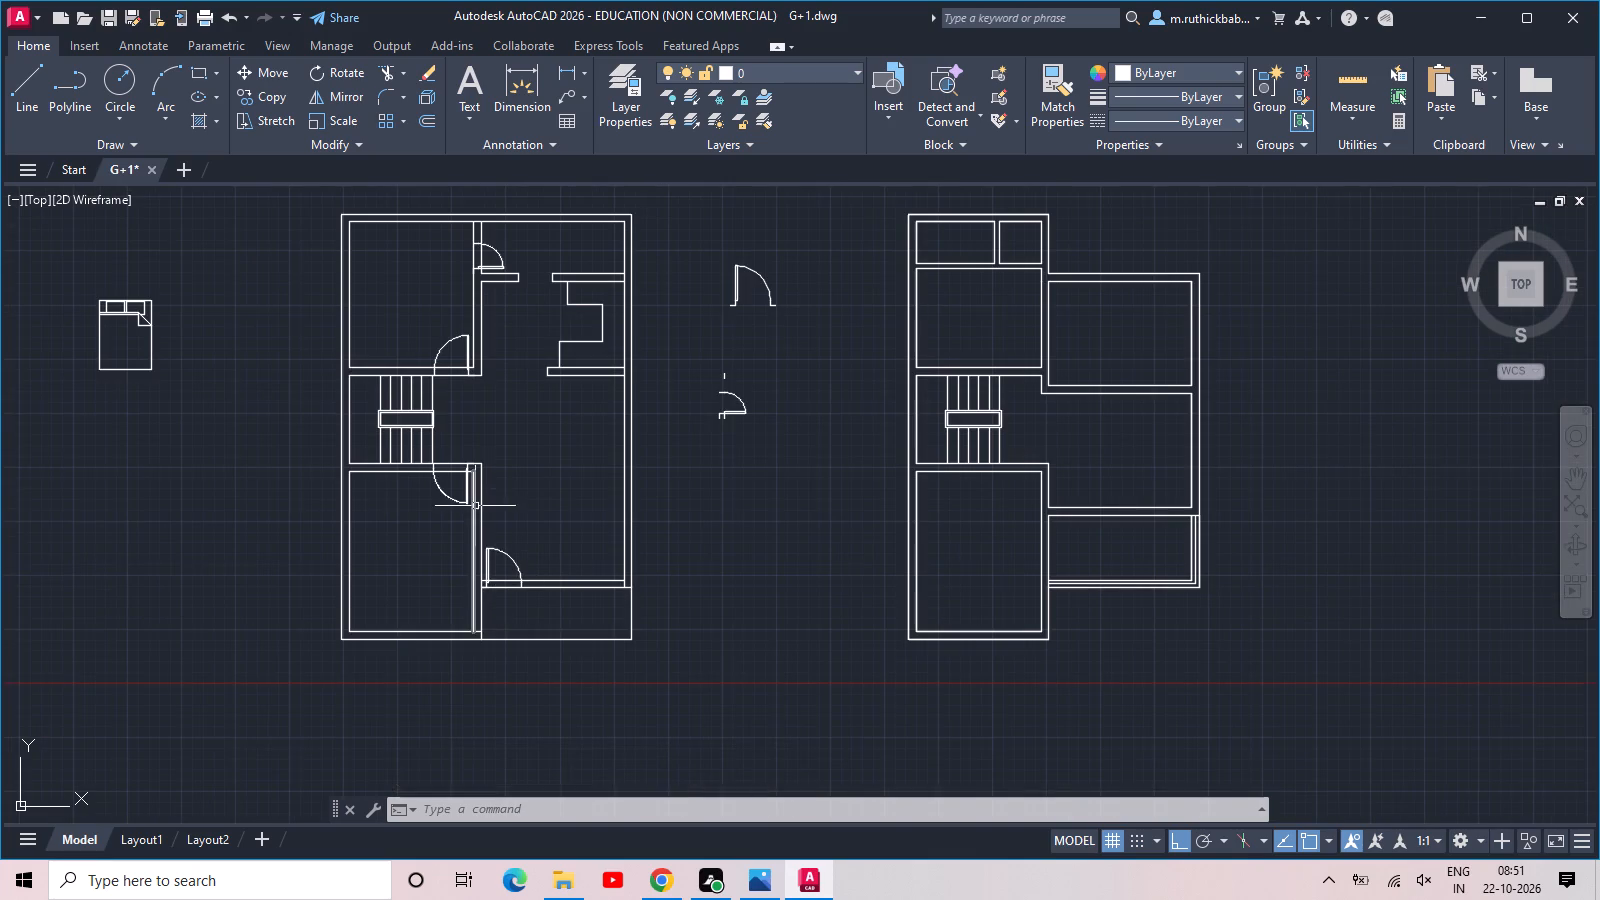
pyautogui.moveTo(476, 506); pyautogui.dragTo(502, 544, button='middle')
pyautogui.moveTo(489, 539); pyautogui.dragTo(479, 534)
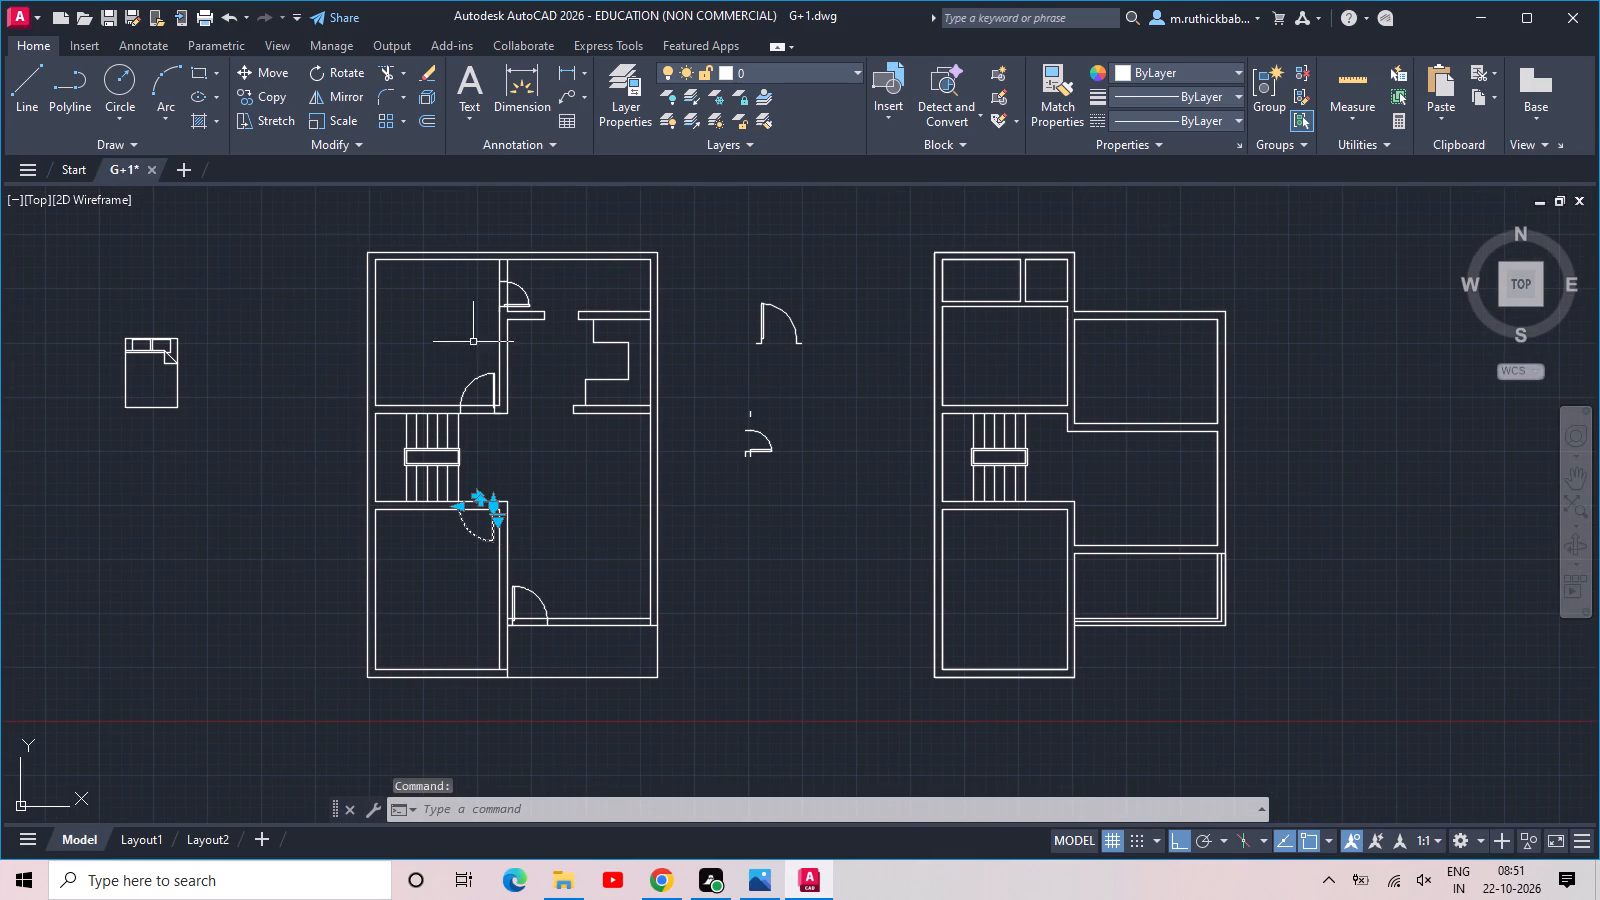
pyautogui.click(484, 380)
pyautogui.click(472, 367)
pyautogui.press('c')
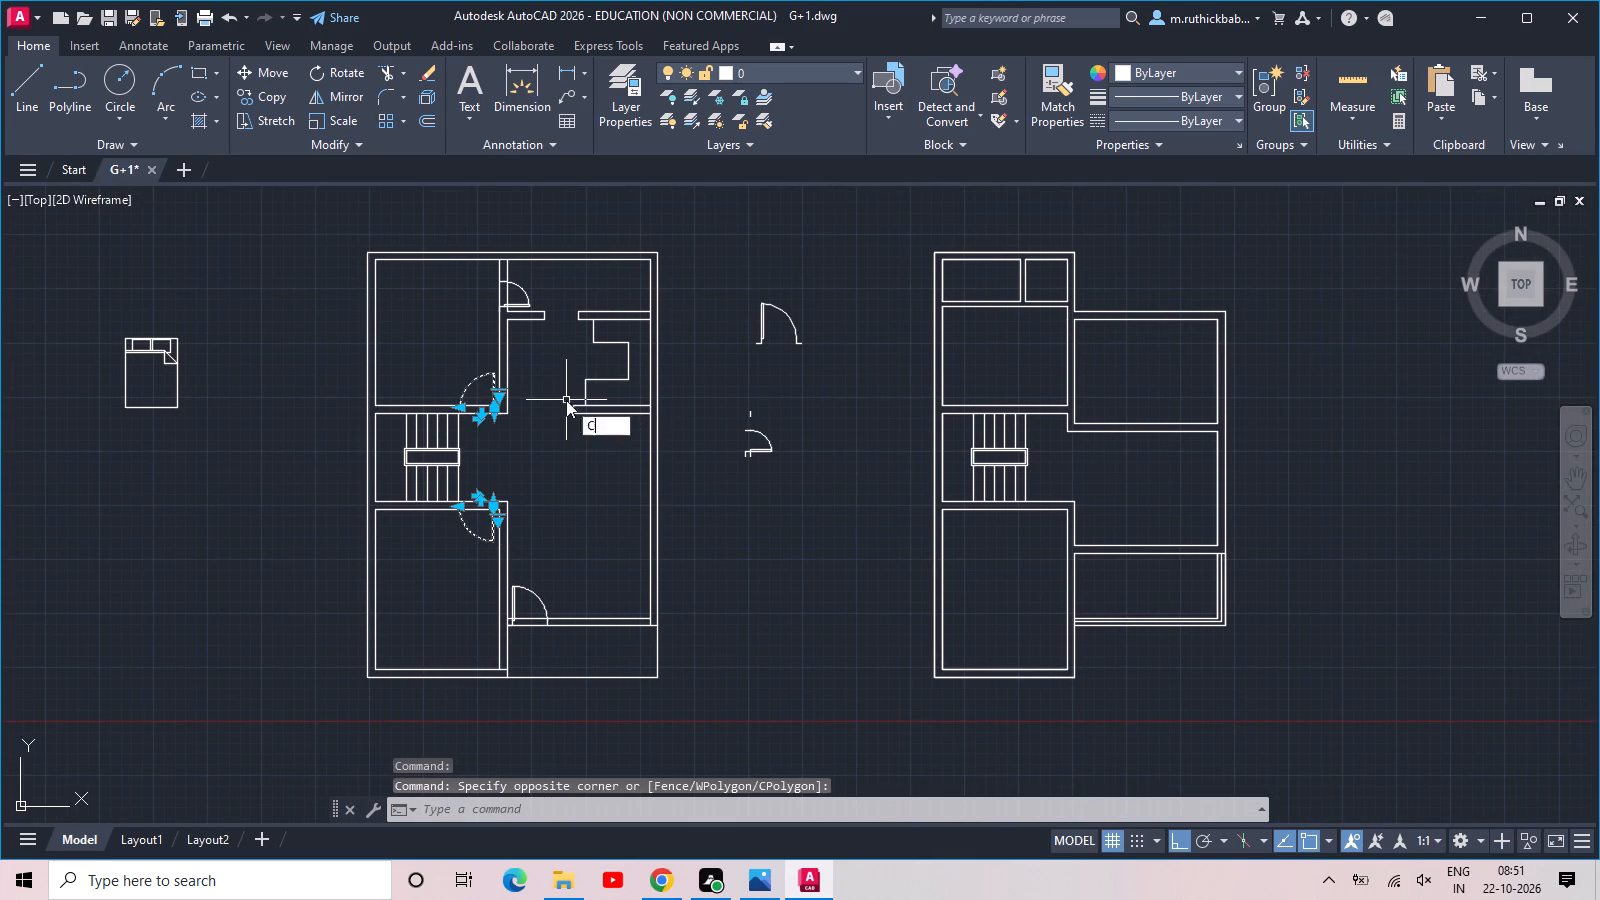
pyautogui.press('o')
pyautogui.press('space')
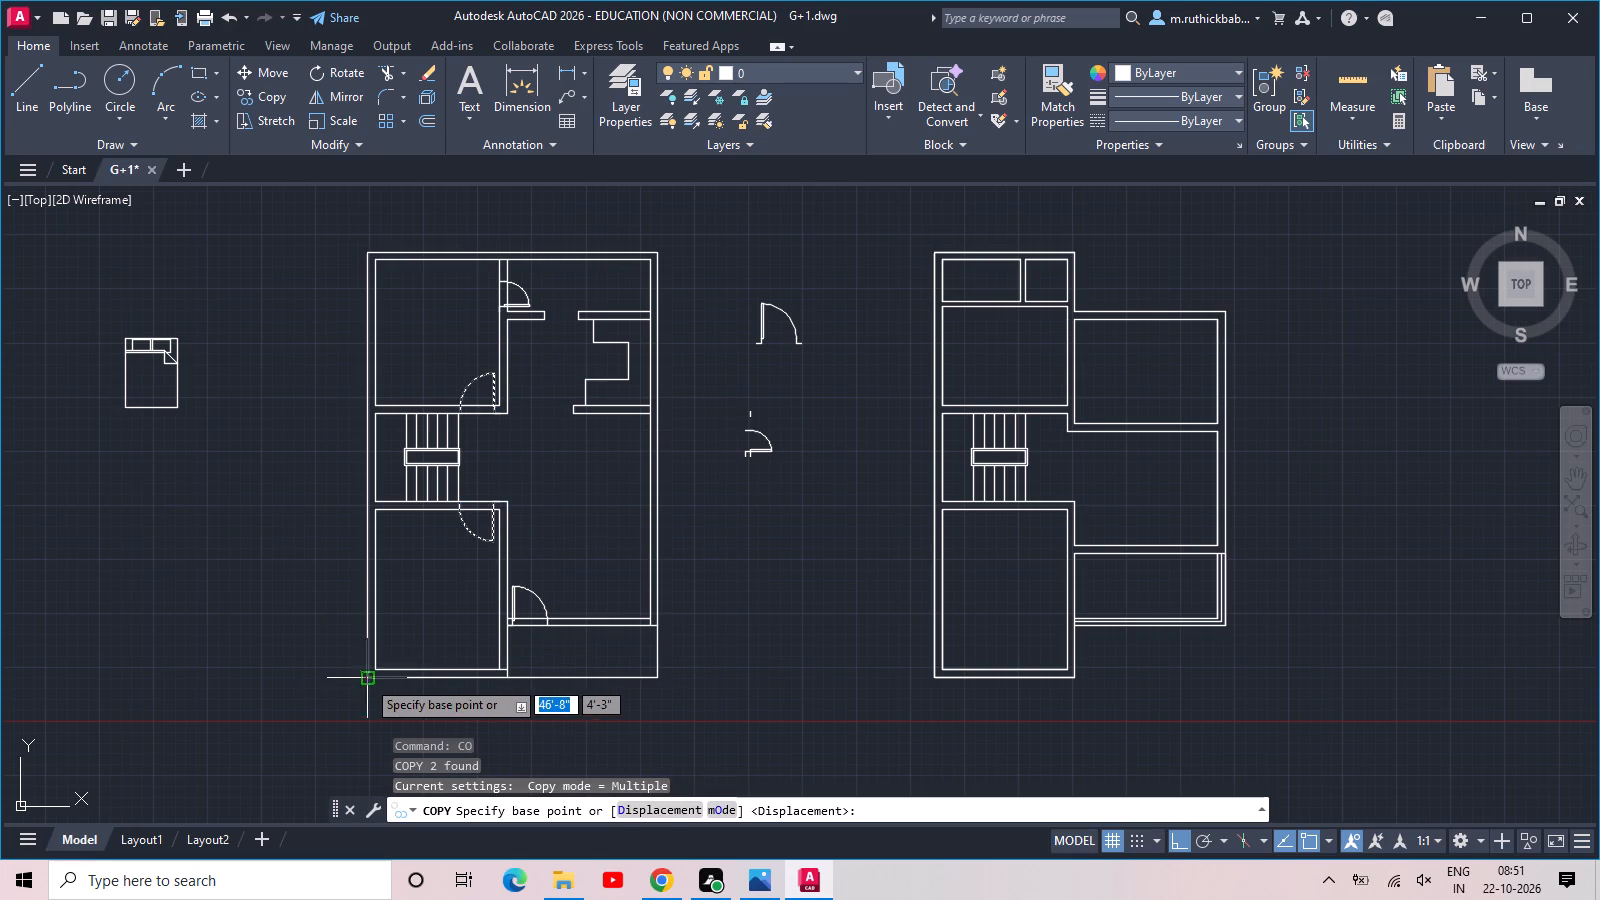
pyautogui.click(366, 679)
pyautogui.click(936, 680)
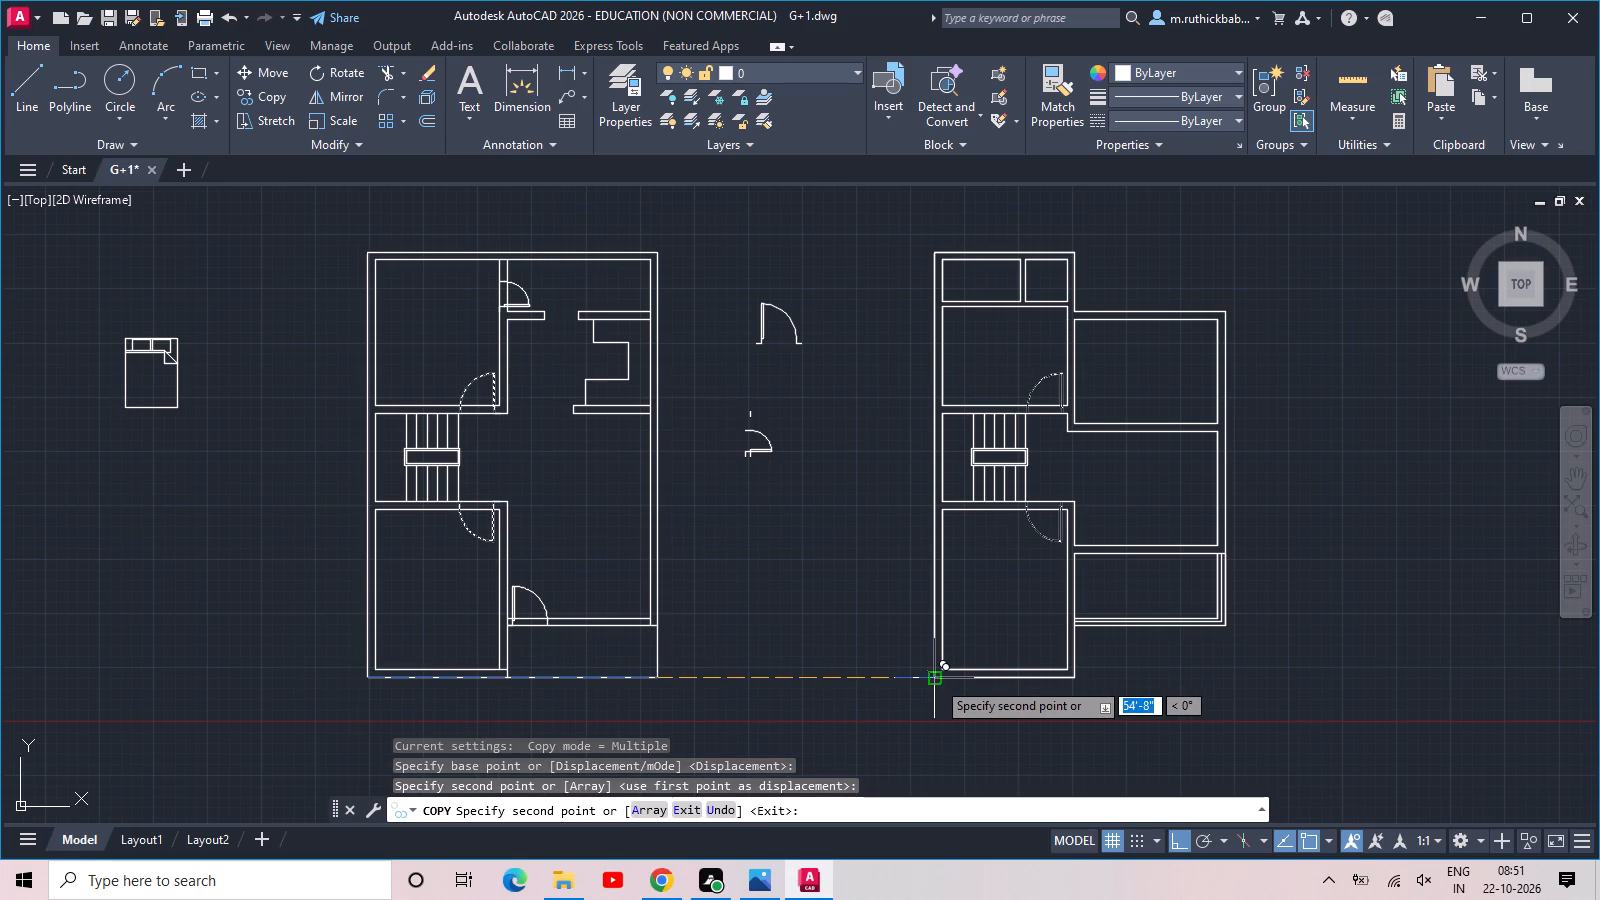
pyautogui.press('Escape')
# Copy the upper loose door block and its hinge-side jamb line to the left end of the bottom wall of the second plan's upper-right room.
pyautogui.moveTo(1031, 591); pyautogui.dragTo(649, 674, button='middle')
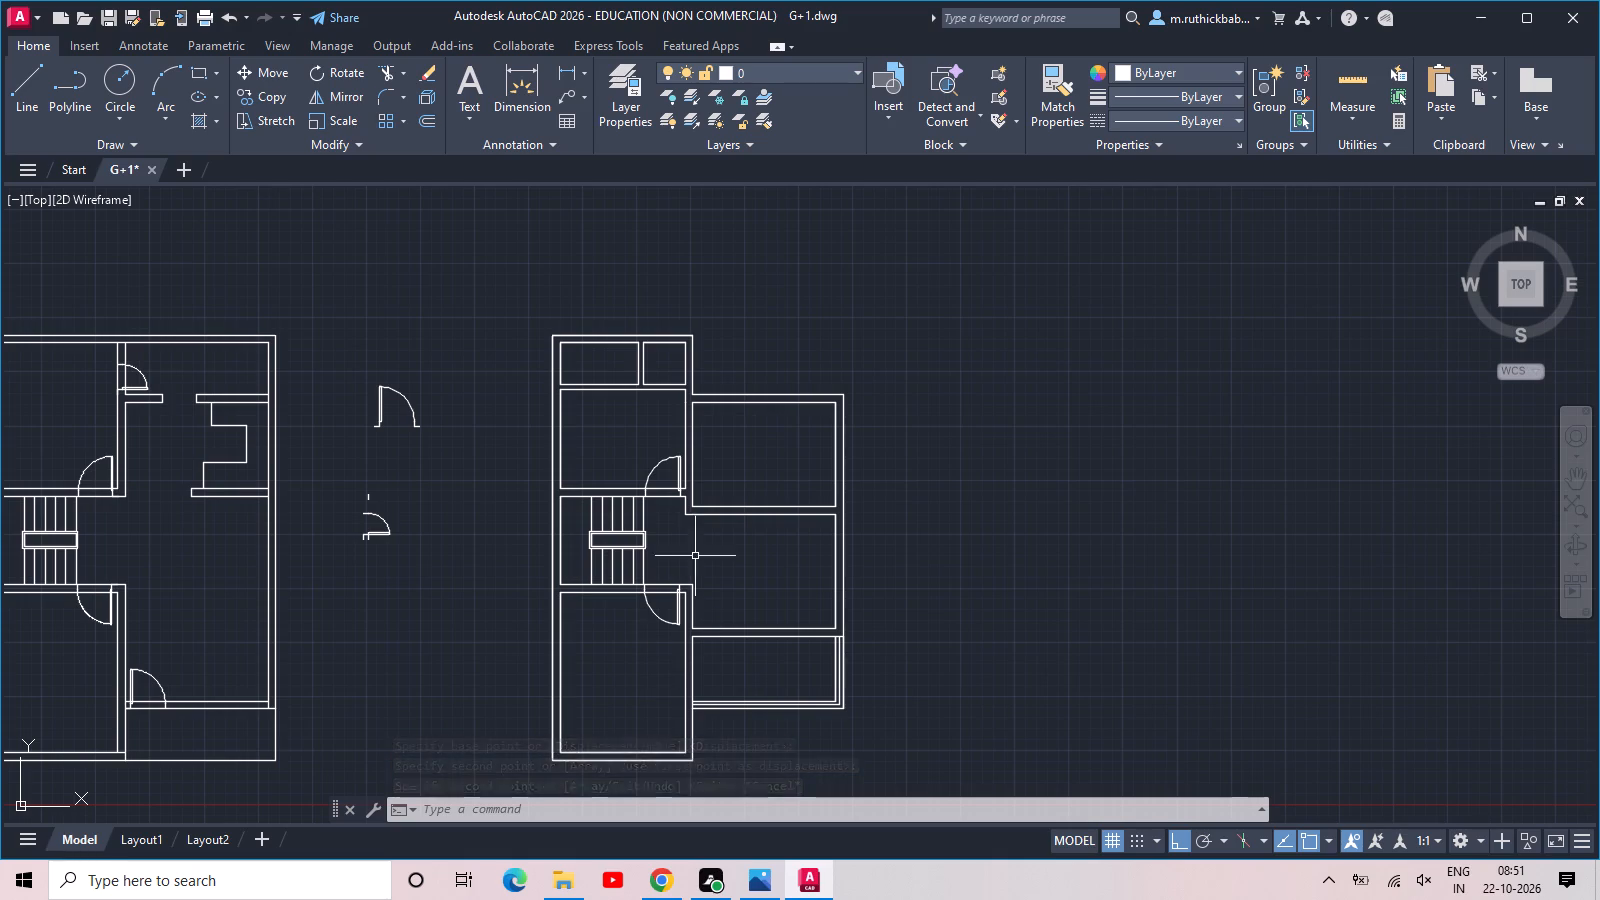
pyautogui.scroll(3, 684, 523)
pyautogui.scroll(-1, 663, 454)
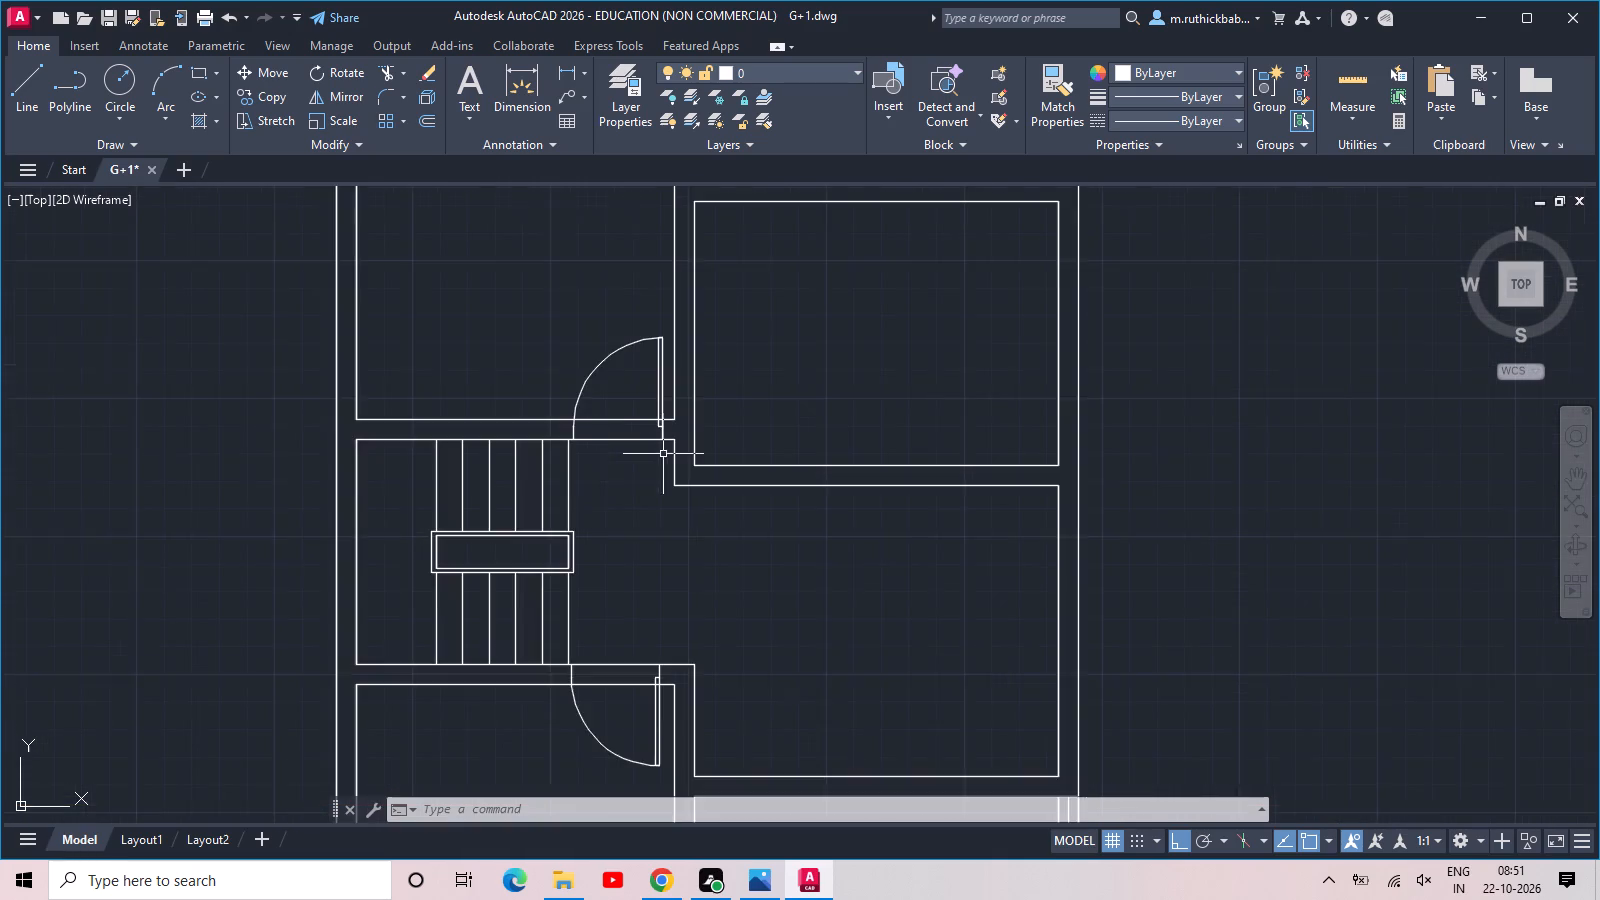
pyautogui.scroll(-2, 665, 459)
pyautogui.moveTo(366, 416); pyautogui.dragTo(386, 474, button='middle')
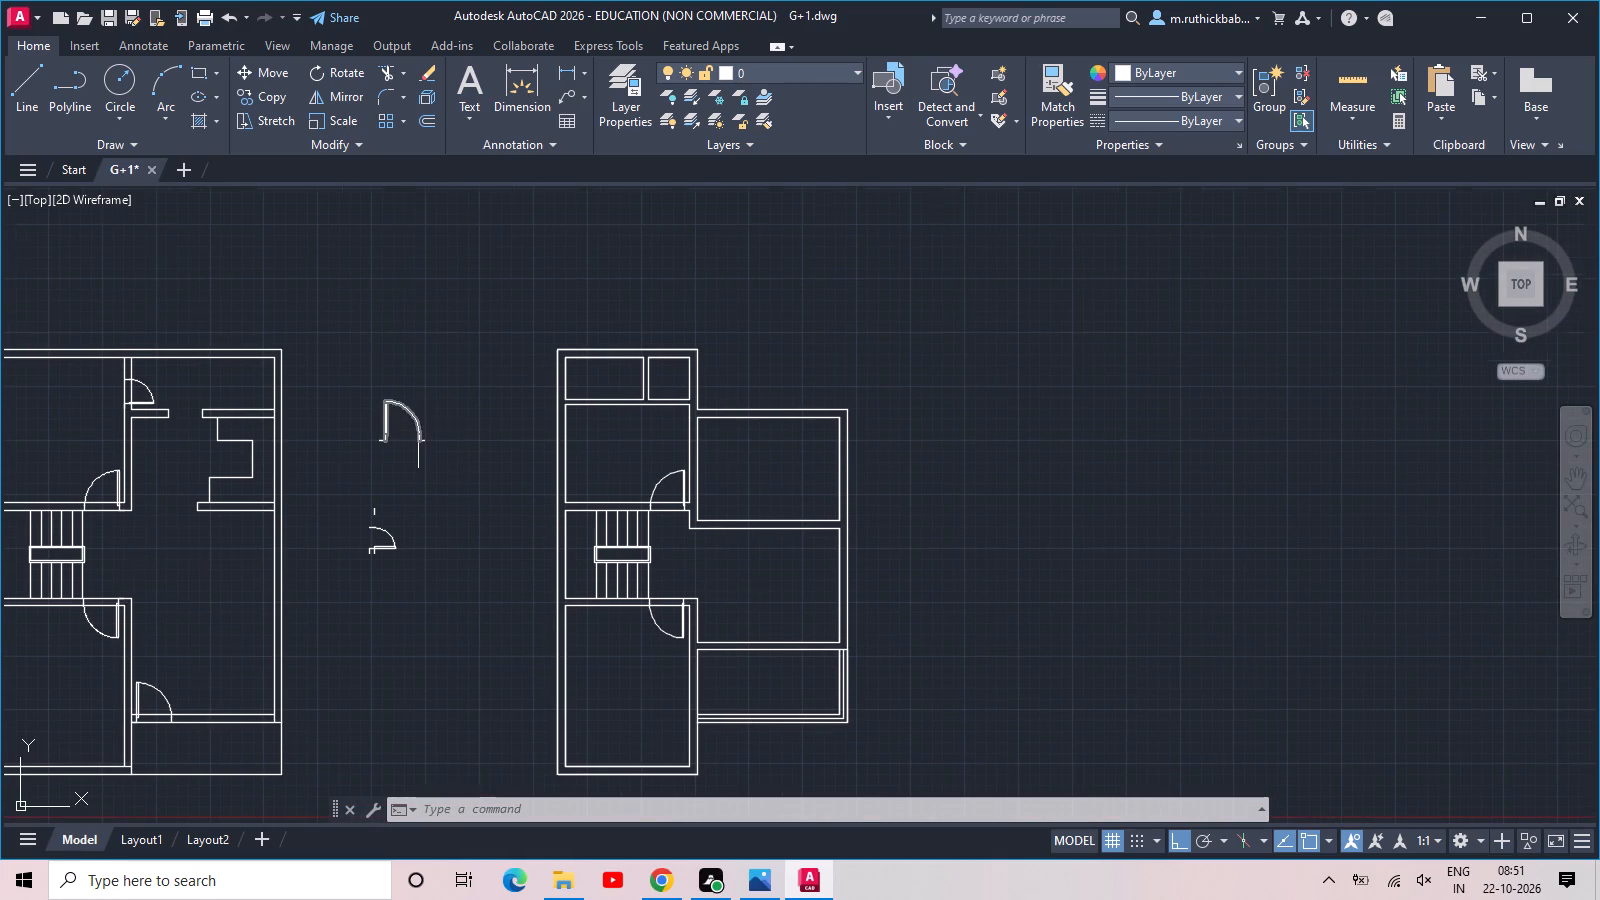
pyautogui.scroll(1, 418, 428)
pyautogui.moveTo(361, 465); pyautogui.dragTo(338, 407)
pyautogui.click(313, 370)
pyautogui.moveTo(400, 415); pyautogui.dragTo(374, 383)
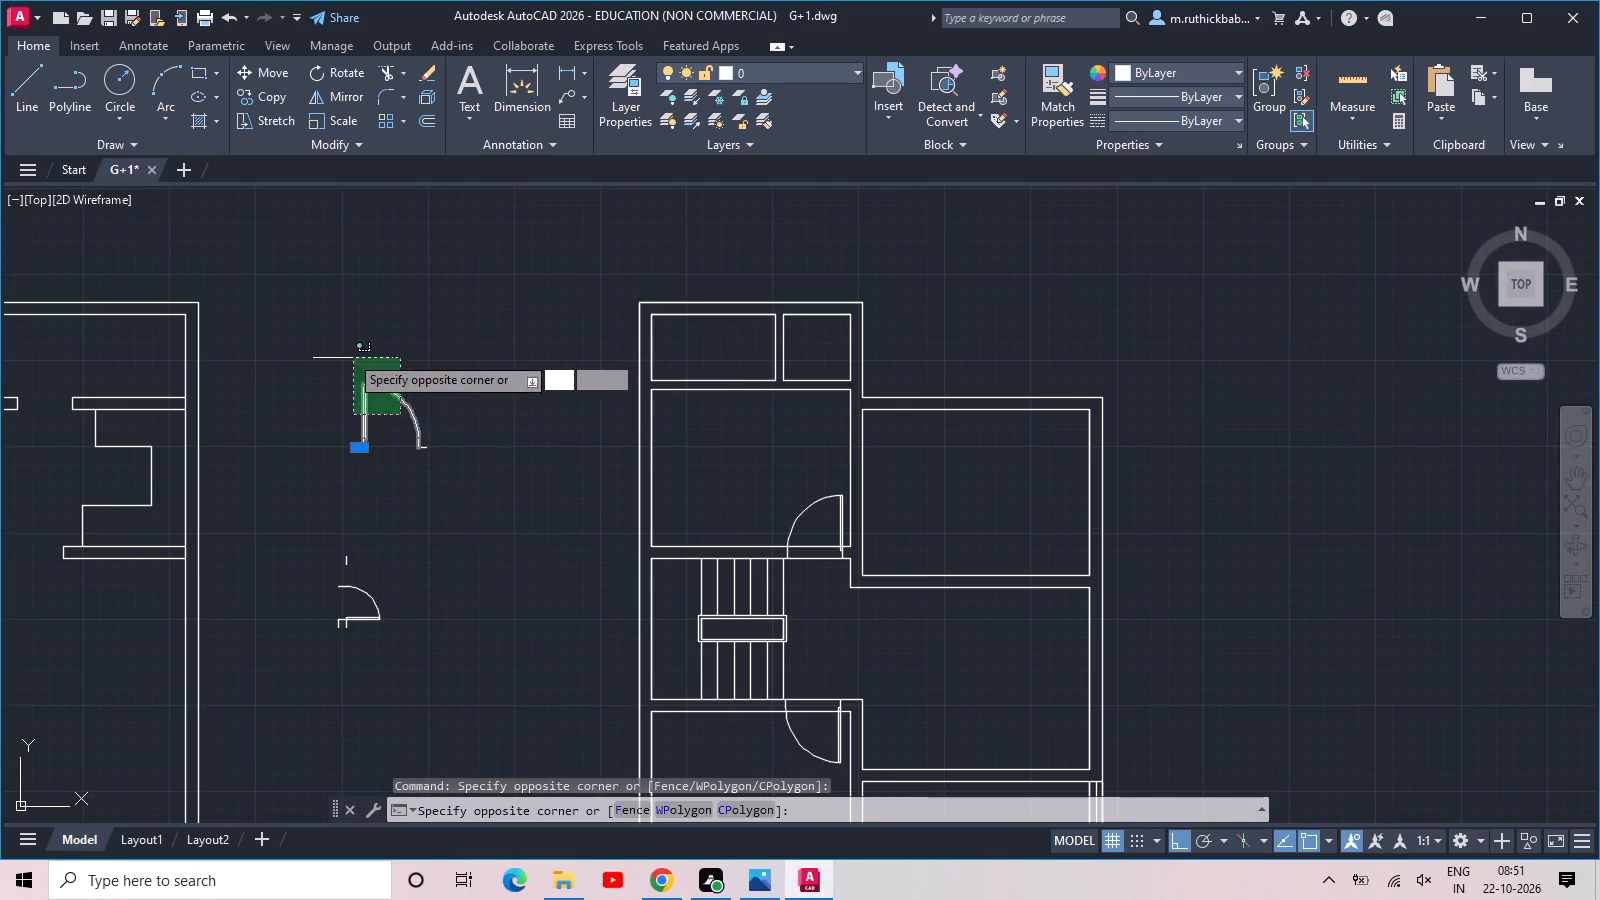
pyautogui.click(347, 352)
pyautogui.press('c')
pyautogui.write('O')
pyautogui.press('space')
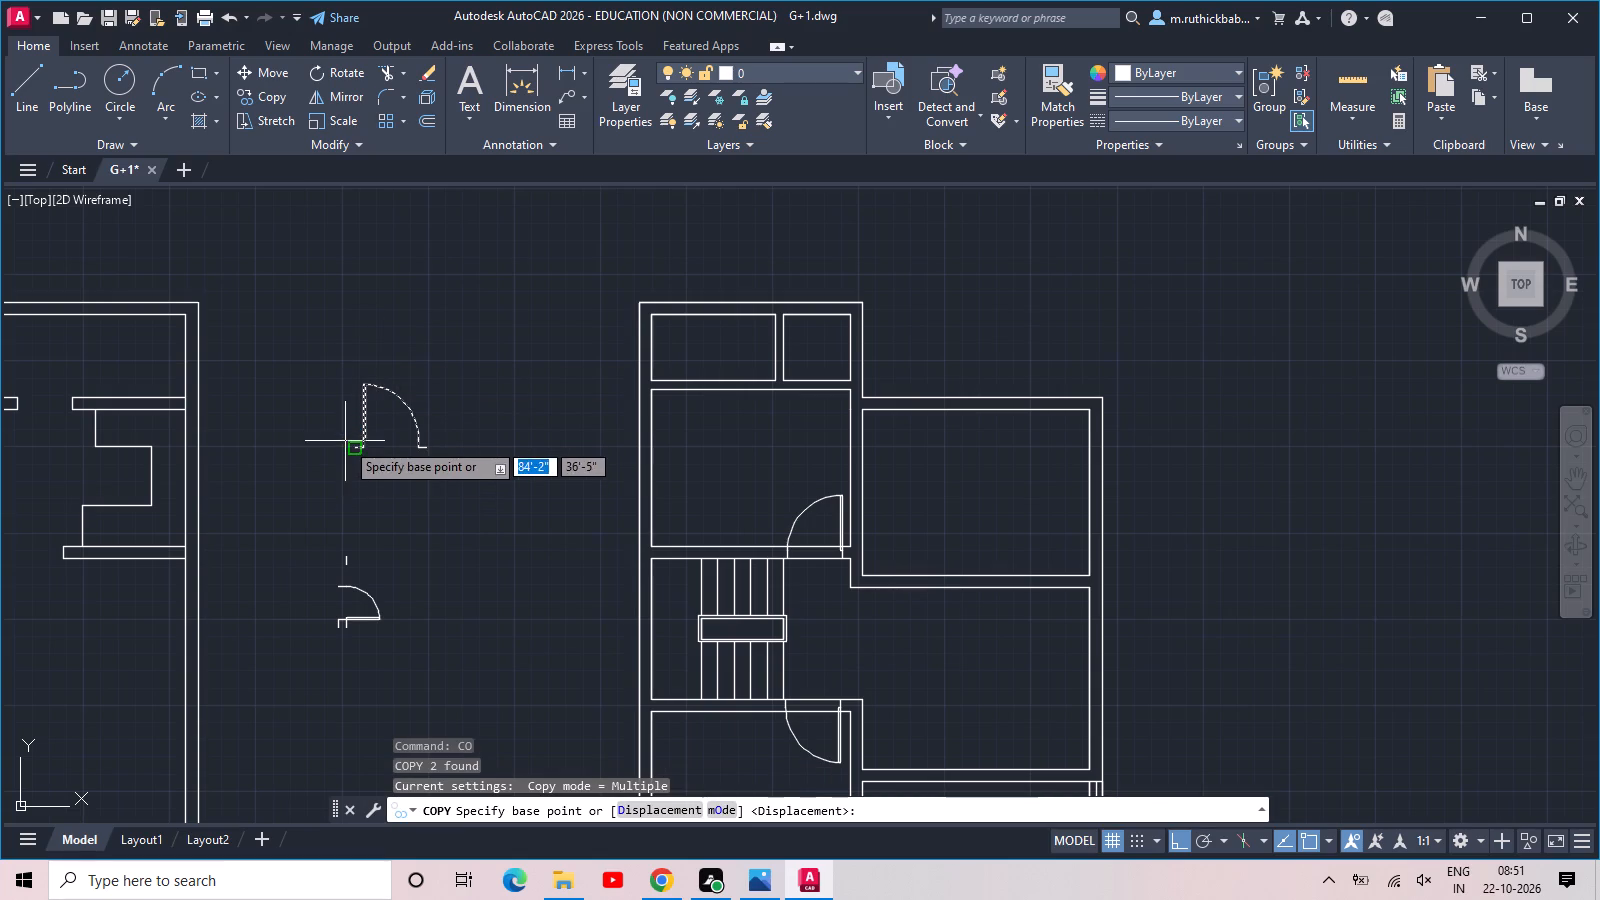
pyautogui.scroll(4, 340, 445)
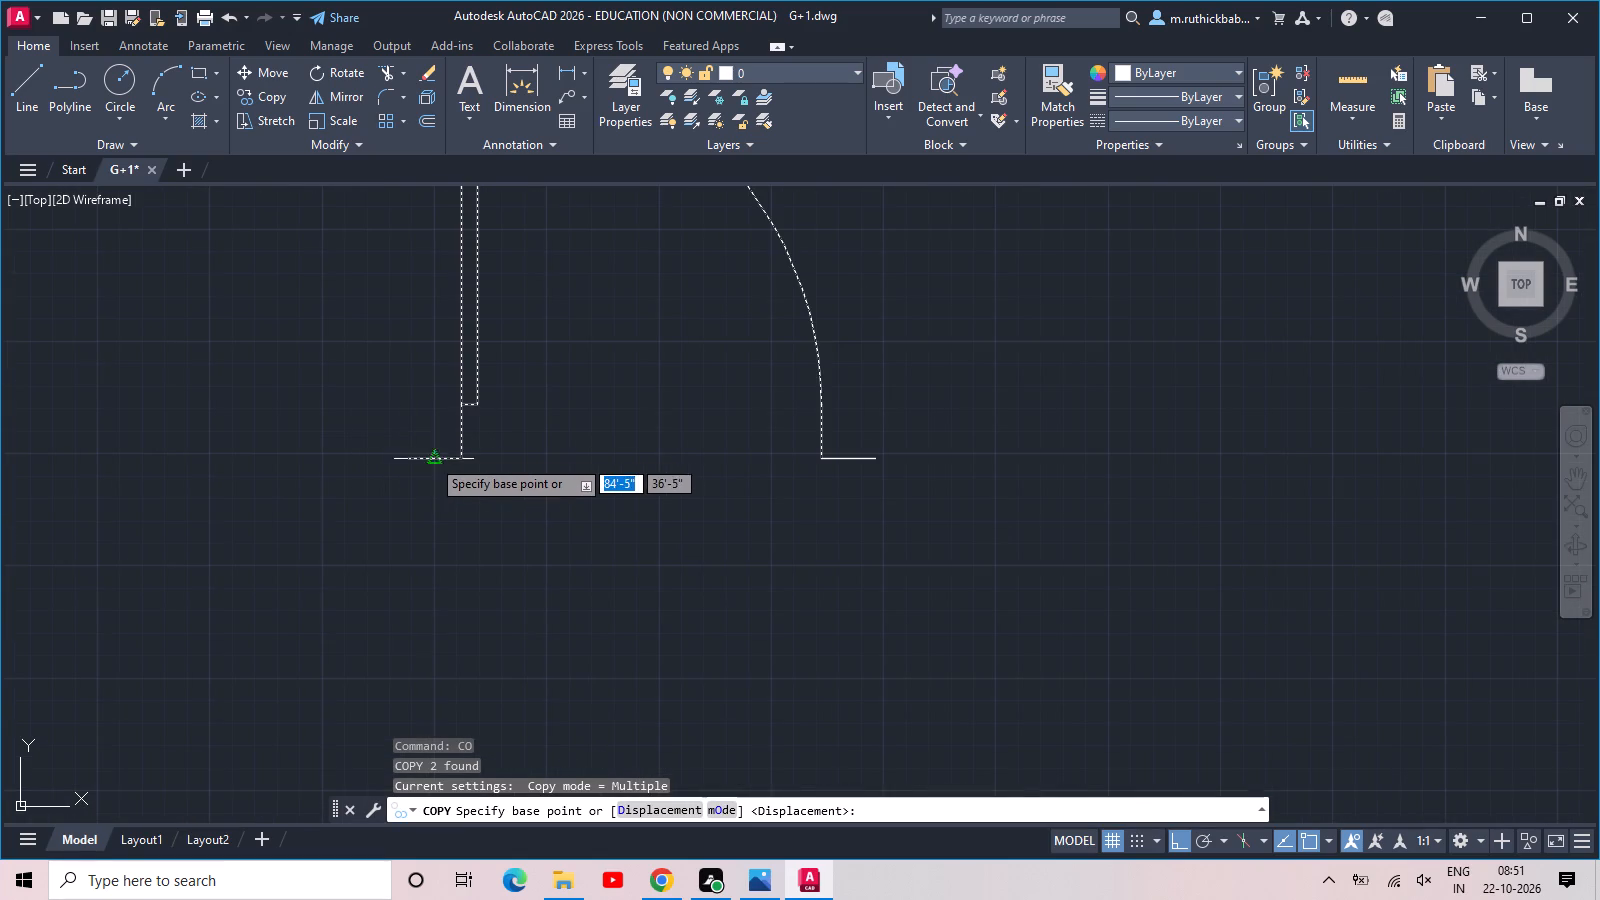
pyautogui.click(405, 459)
pyautogui.scroll(-6, 433, 460)
pyautogui.moveTo(761, 492); pyautogui.dragTo(569, 514, button='middle')
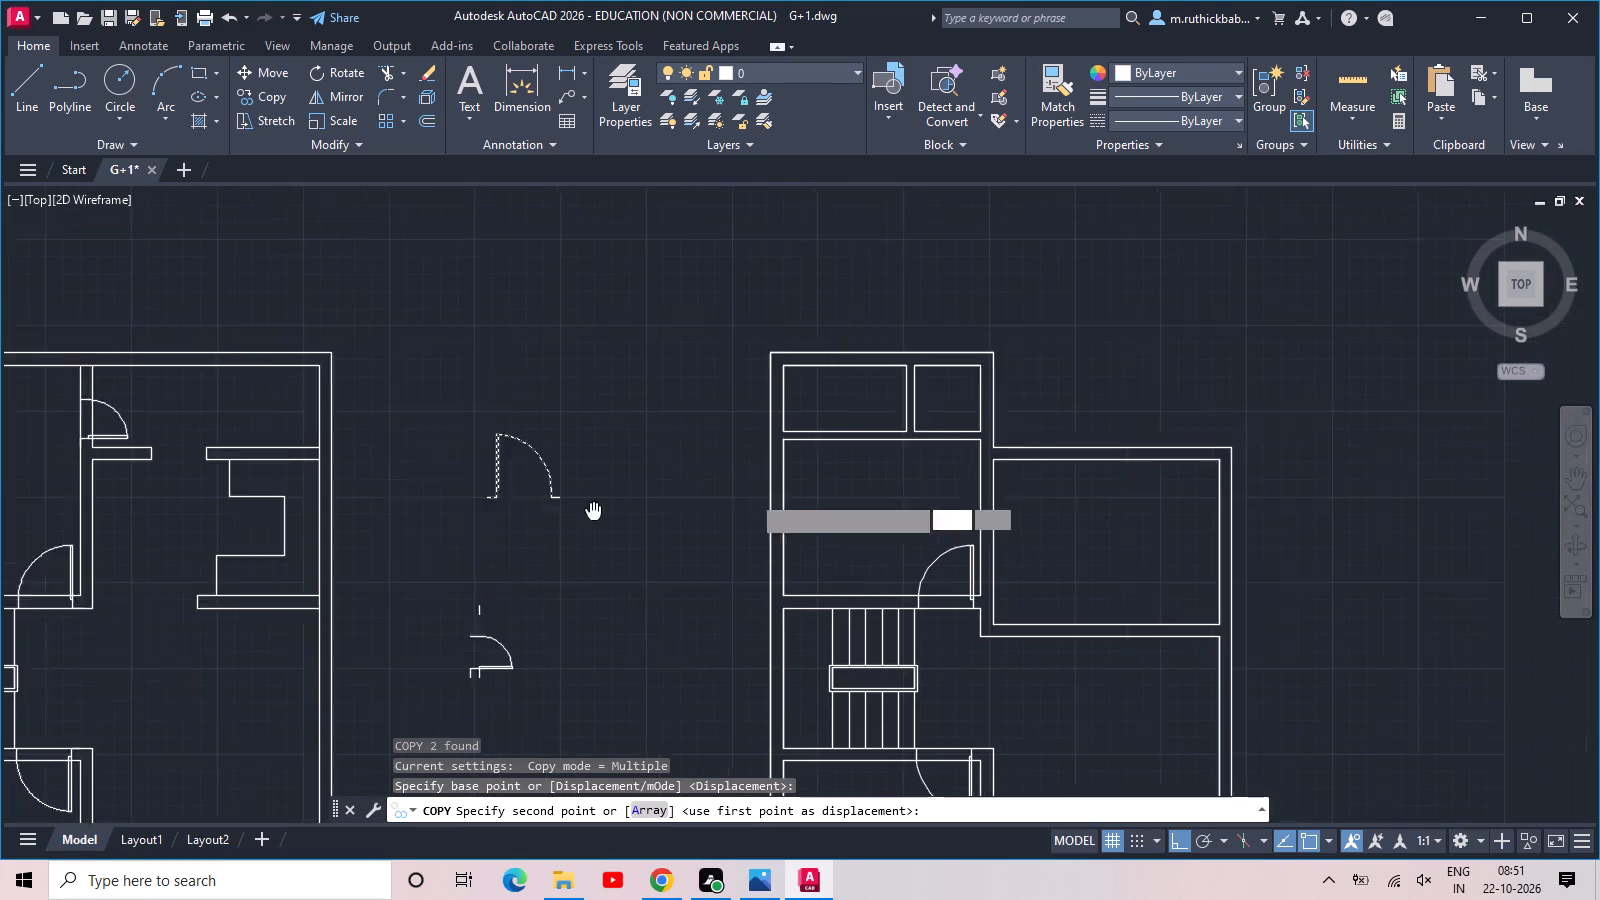
pyautogui.moveTo(569, 514); pyautogui.dragTo(373, 473, button='middle')
pyautogui.scroll(4, 767, 595)
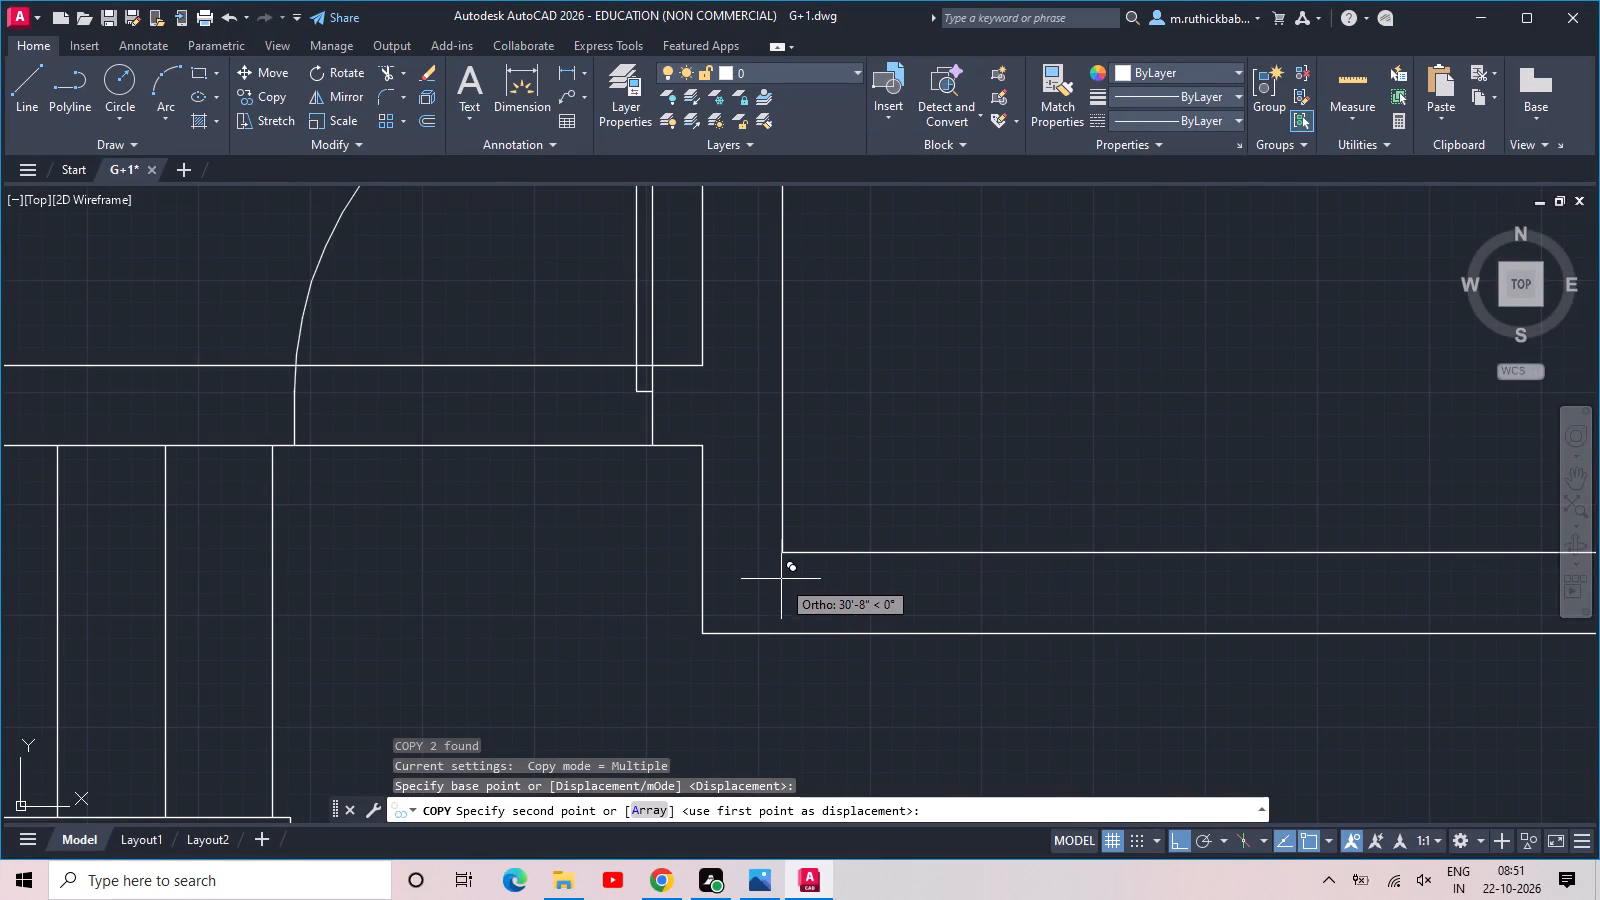
pyautogui.click(782, 633)
pyautogui.press('Escape')
# Narrow the upper loose door block between the plans by pulling its latch side inward toward the hinge.
pyautogui.scroll(-2, 890, 536)
pyautogui.moveTo(881, 509); pyautogui.dragTo(763, 508, button='middle')
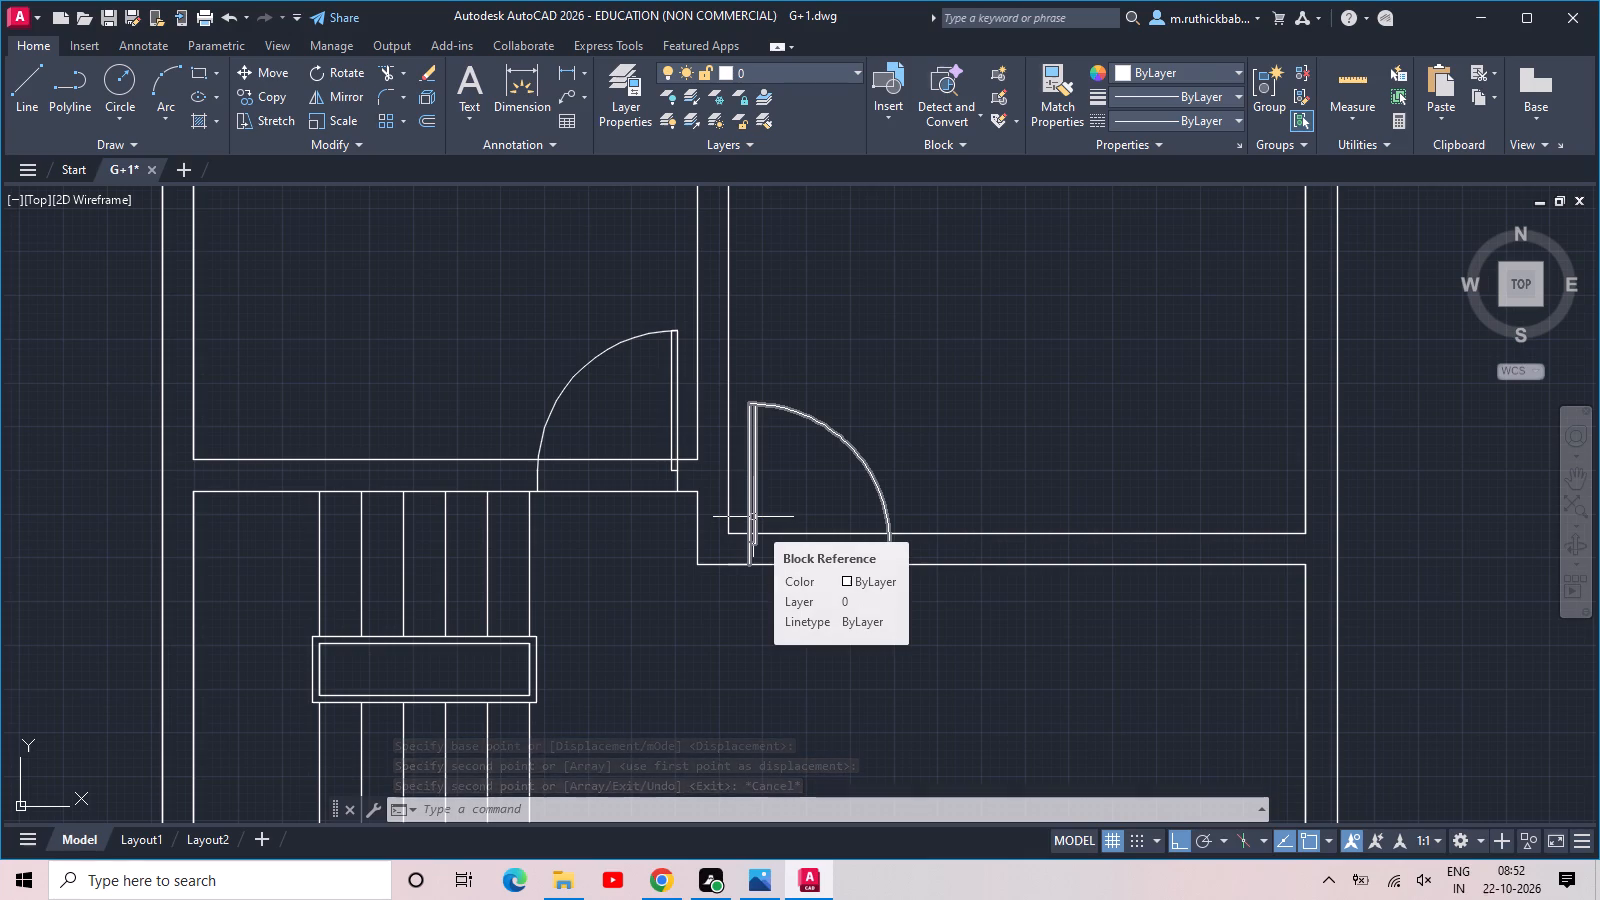
pyautogui.scroll(-1, 664, 415)
pyautogui.moveTo(666, 438); pyautogui.dragTo(700, 551, button='middle')
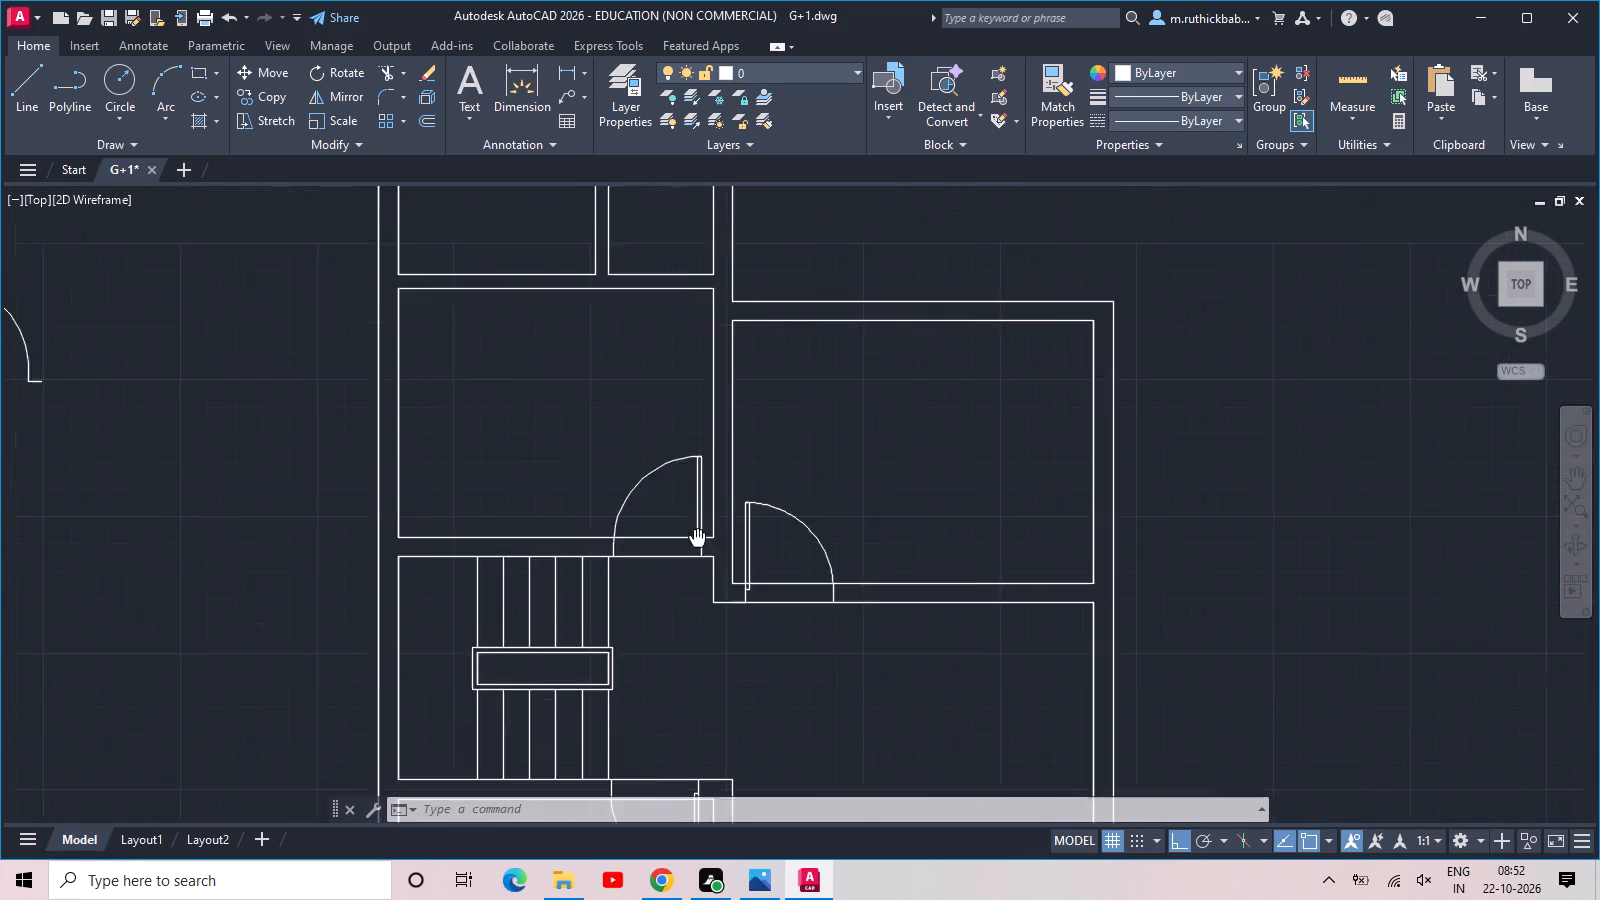
pyautogui.moveTo(700, 551); pyautogui.dragTo(832, 801, button='middle')
pyautogui.moveTo(592, 606); pyautogui.dragTo(886, 507, button='middle')
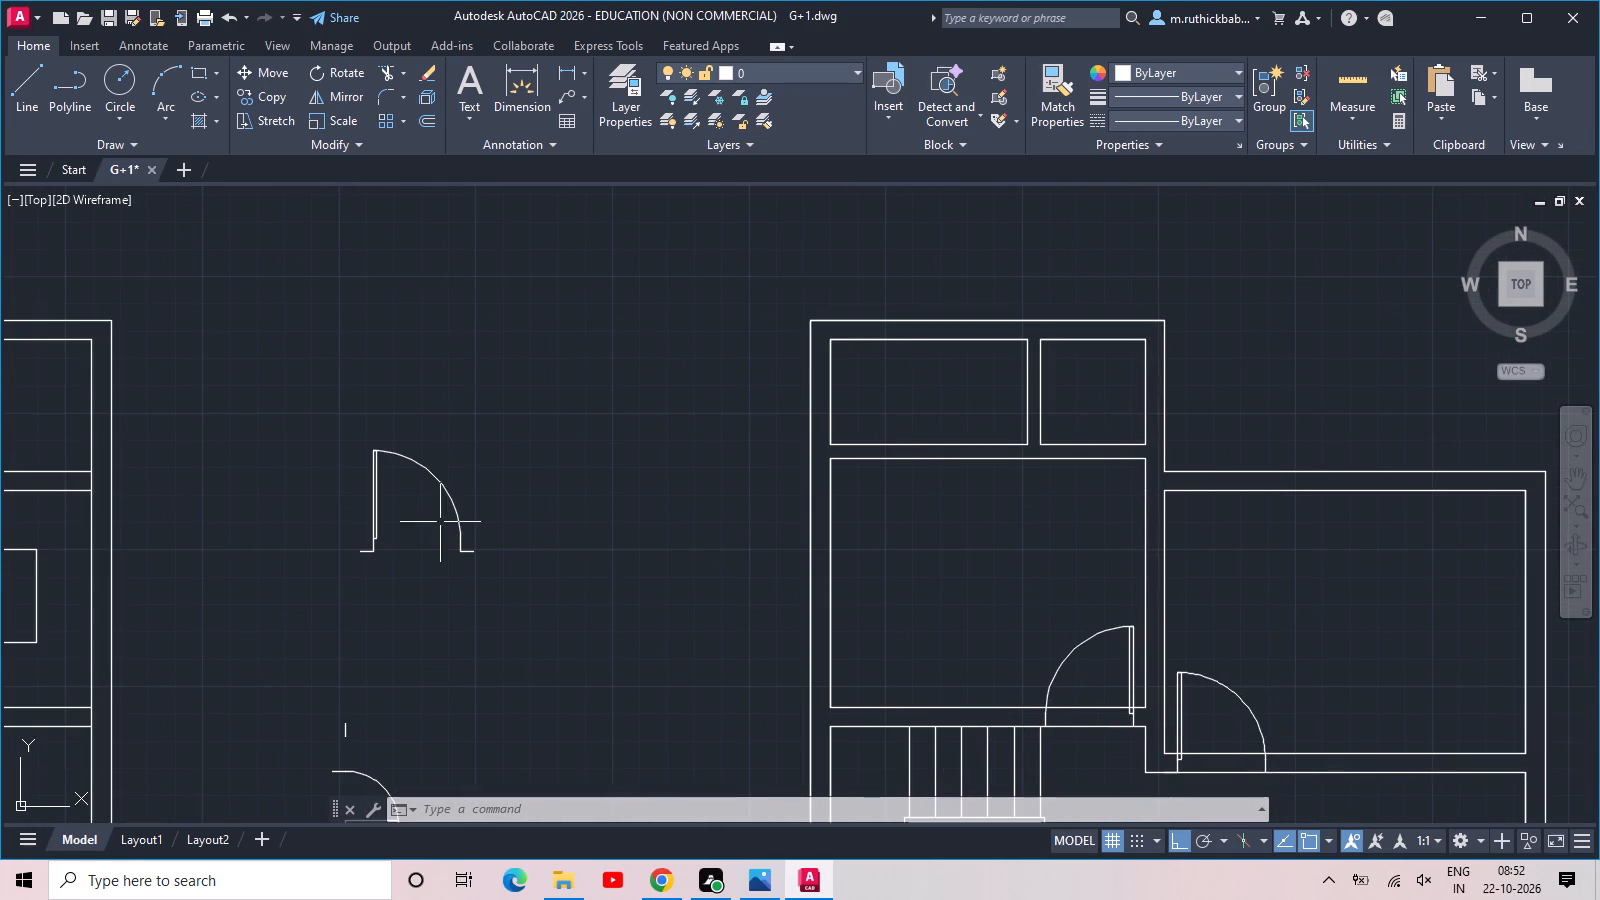
pyautogui.scroll(3, 397, 521)
pyautogui.moveTo(414, 484); pyautogui.dragTo(364, 457)
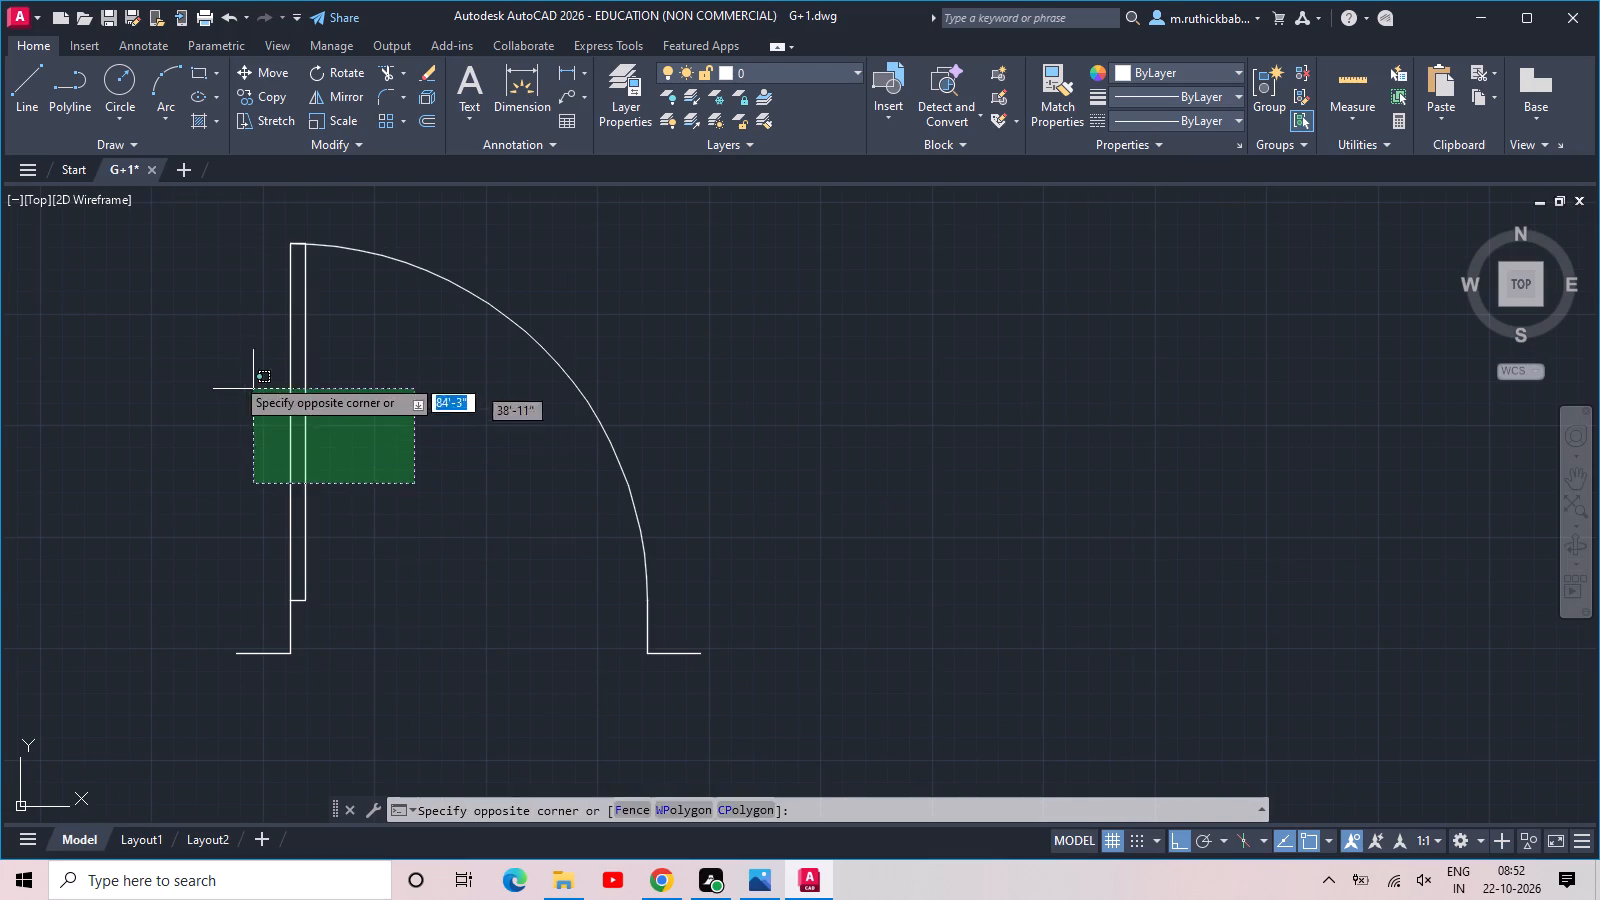
pyautogui.click(230, 375)
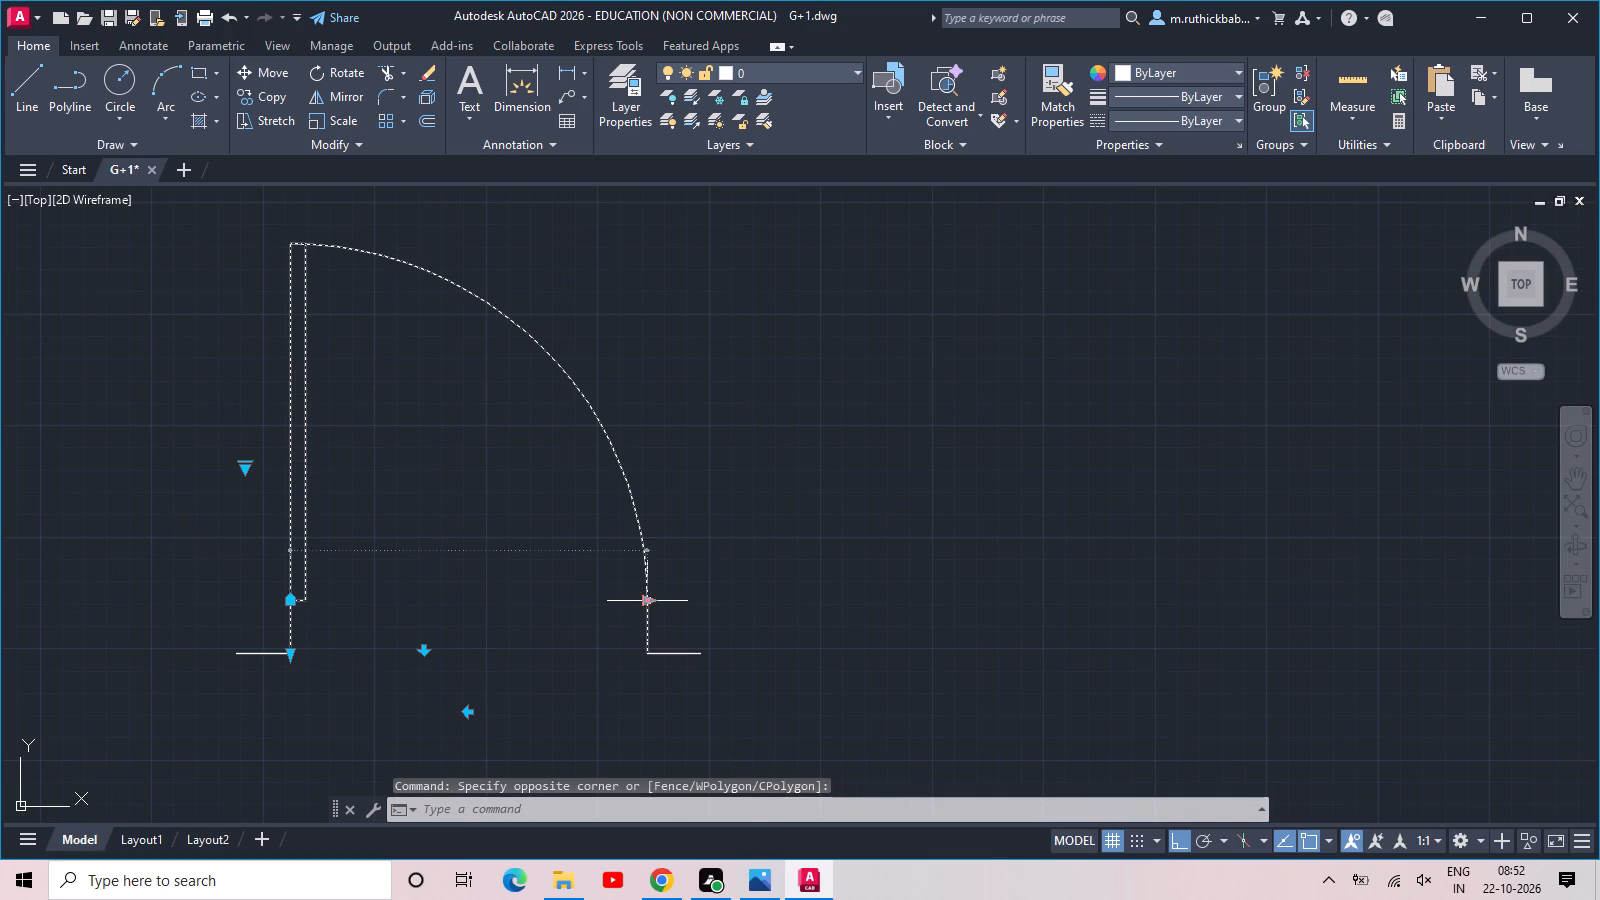
pyautogui.click(647, 601)
pyautogui.click(536, 605)
pyautogui.press('Escape')
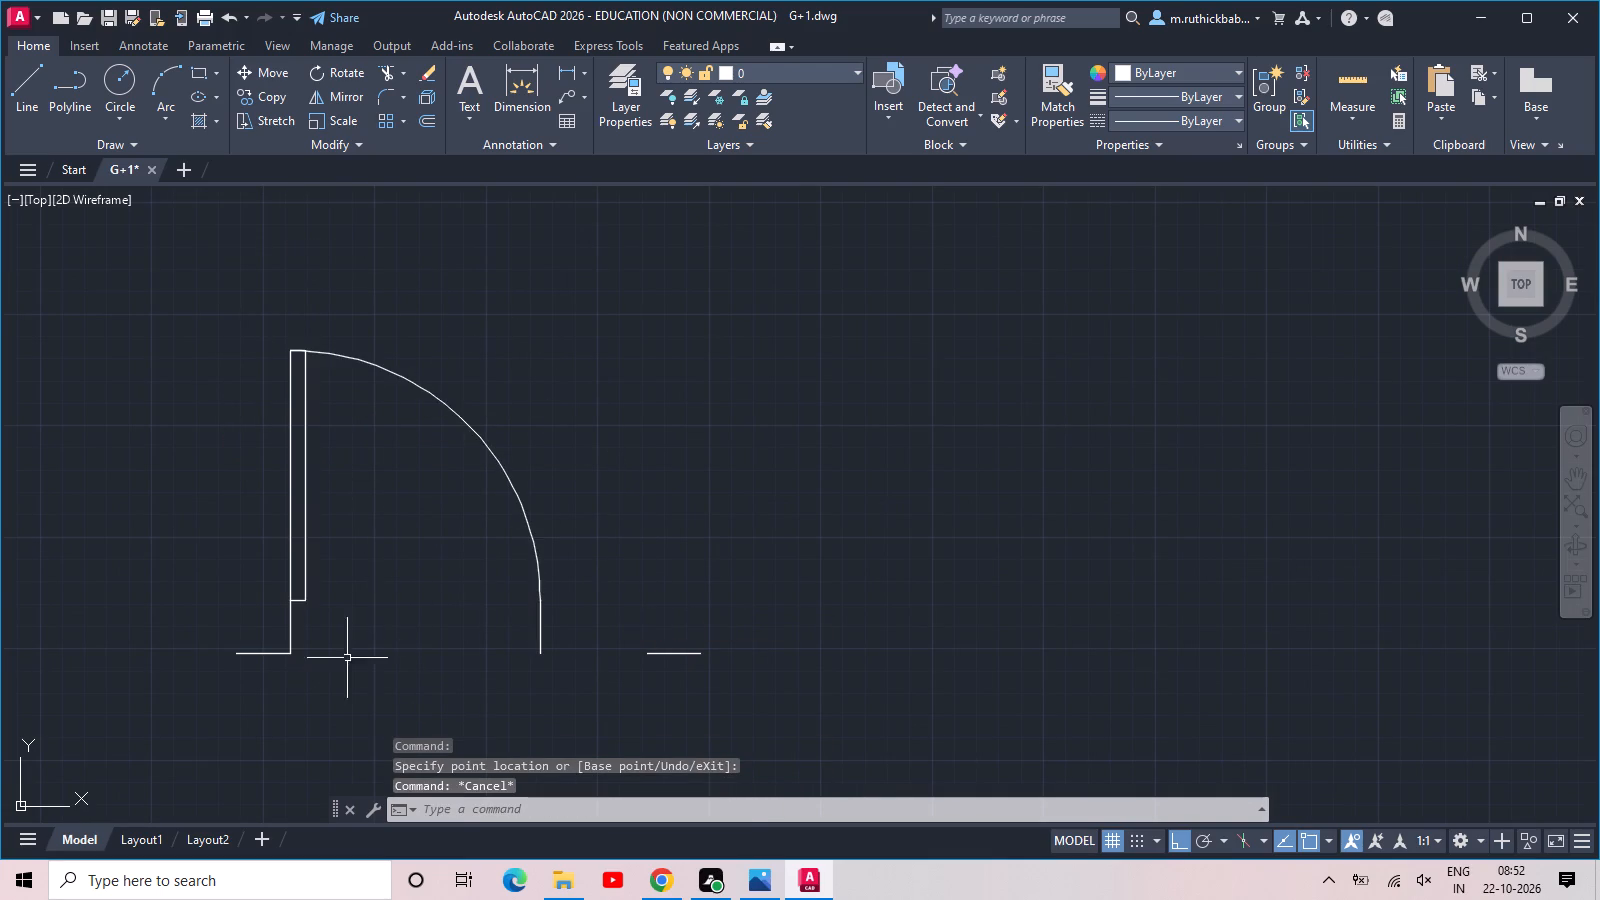
# Copy the narrowed upper loose door block and its hinge-side jamb line to the left end of the second plan's small top-right room's bottom wall.
pyautogui.moveTo(312, 684); pyautogui.dragTo(254, 609)
pyautogui.click(128, 483)
pyautogui.write('CO')
pyautogui.press('space')
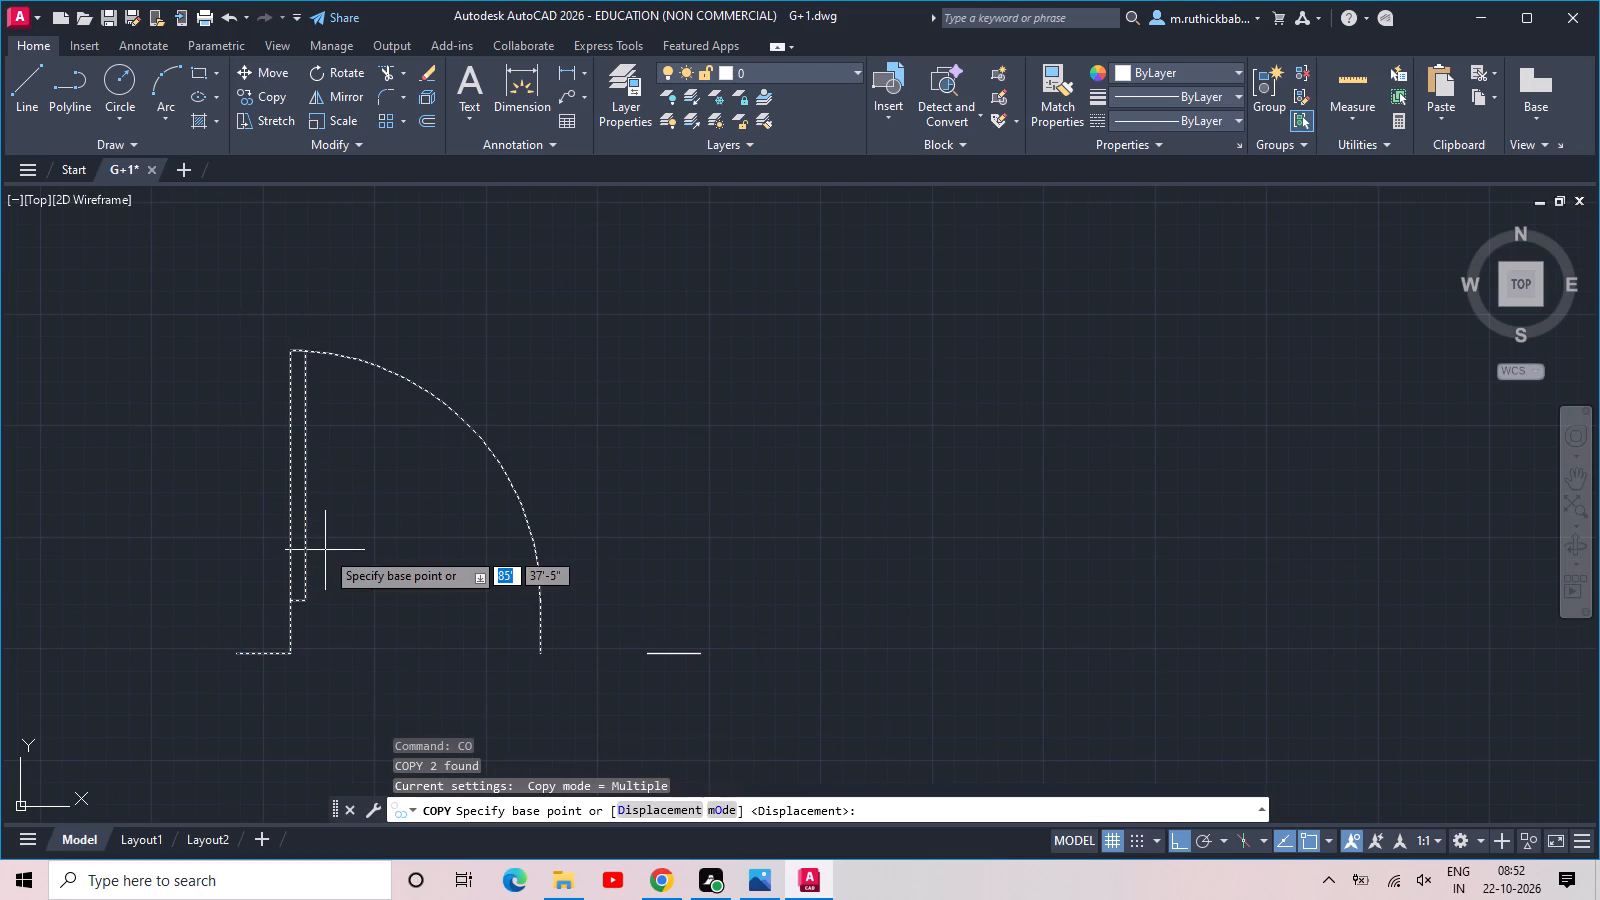
pyautogui.click(235, 652)
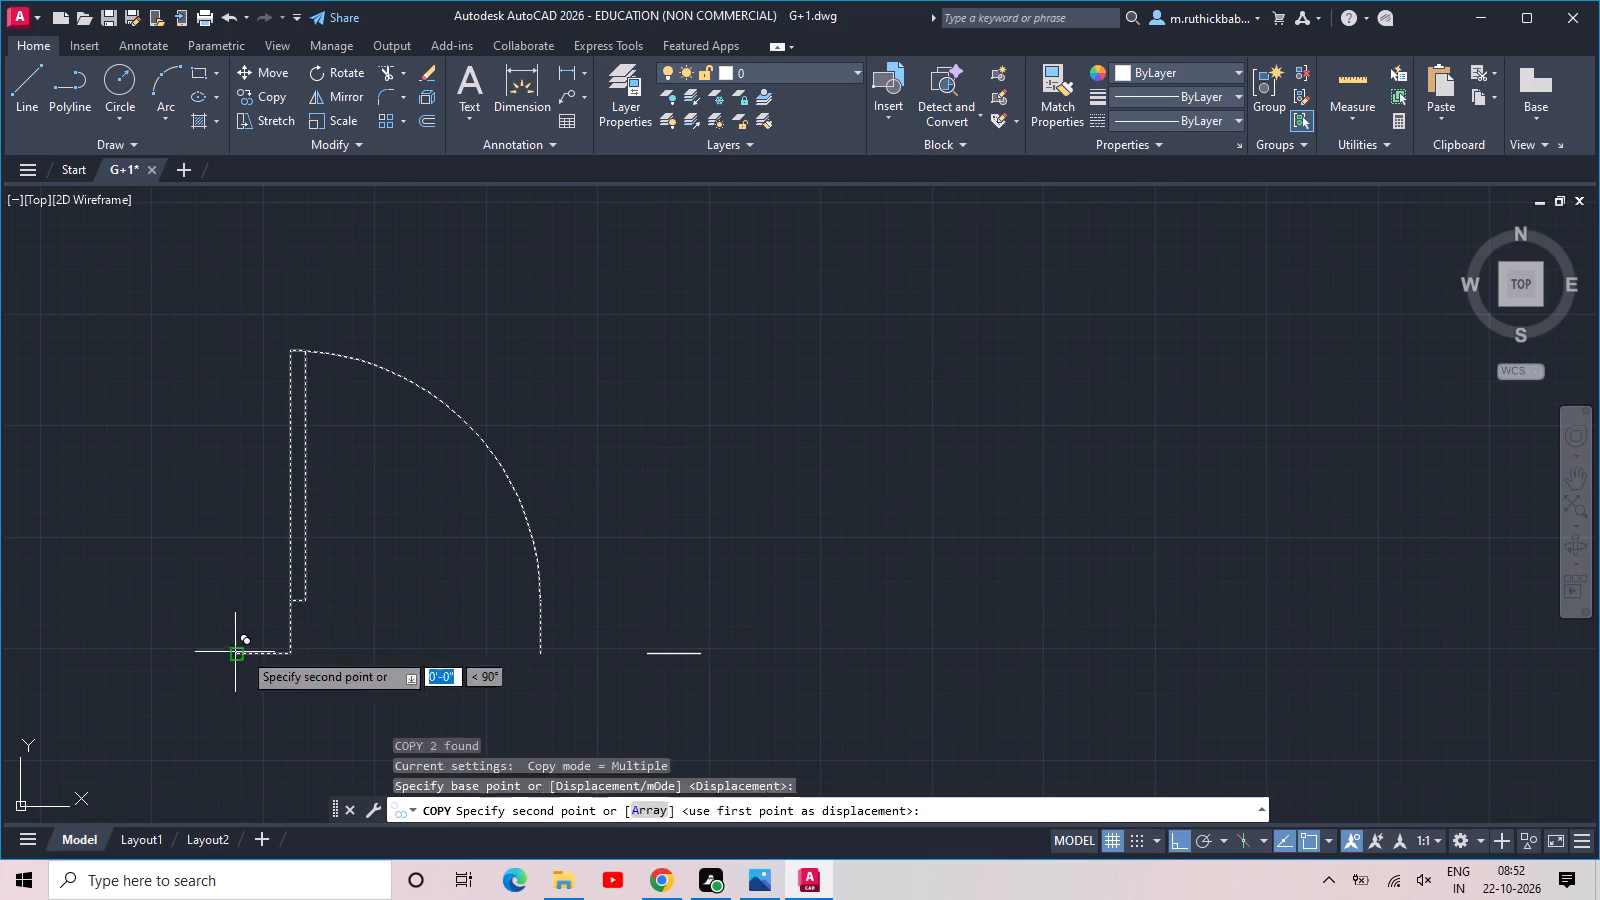
pyautogui.moveTo(807, 575); pyautogui.dragTo(0, 640, button='middle')
pyautogui.scroll(-3, 18, 636)
pyautogui.moveTo(1005, 448); pyautogui.dragTo(848, 464, button='middle')
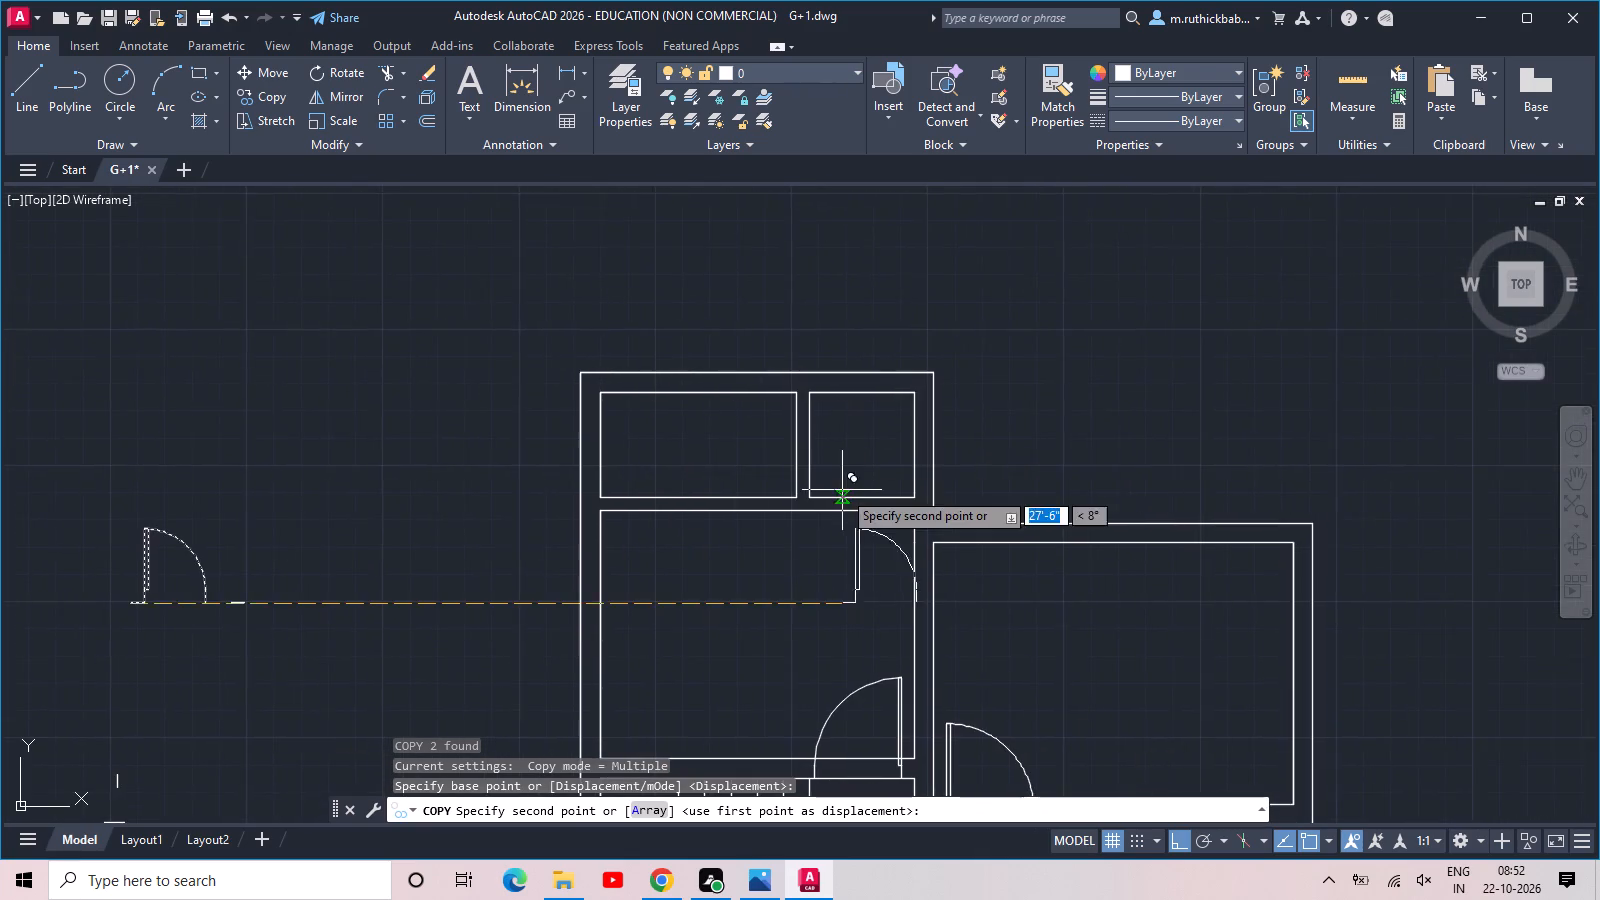
pyautogui.scroll(4, 842, 491)
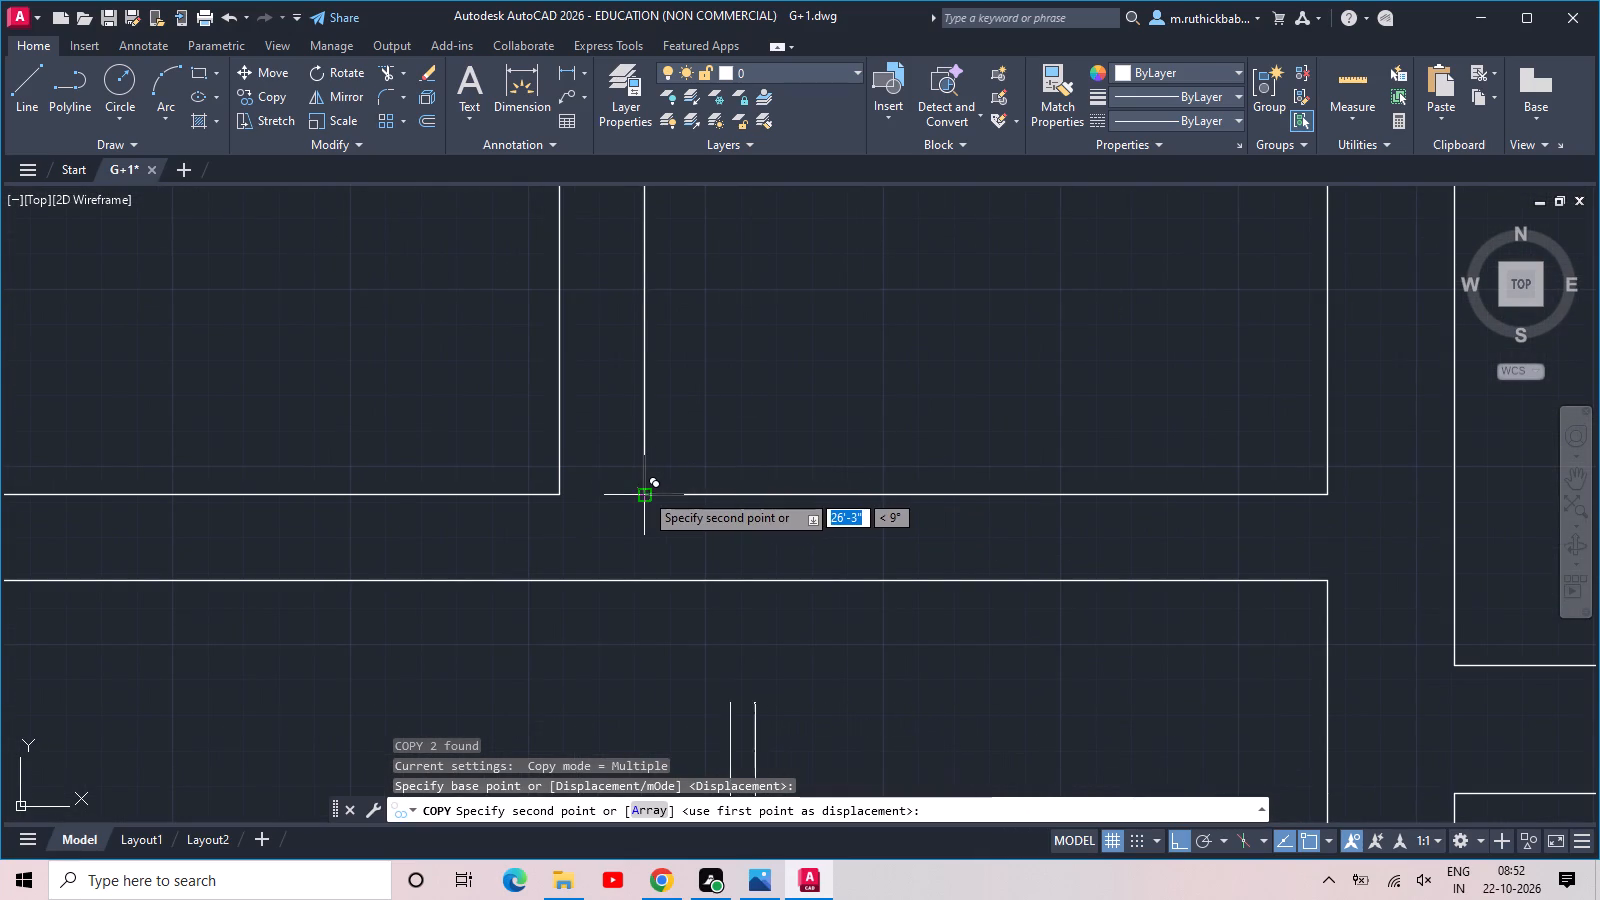
pyautogui.click(647, 585)
pyautogui.press('Escape')
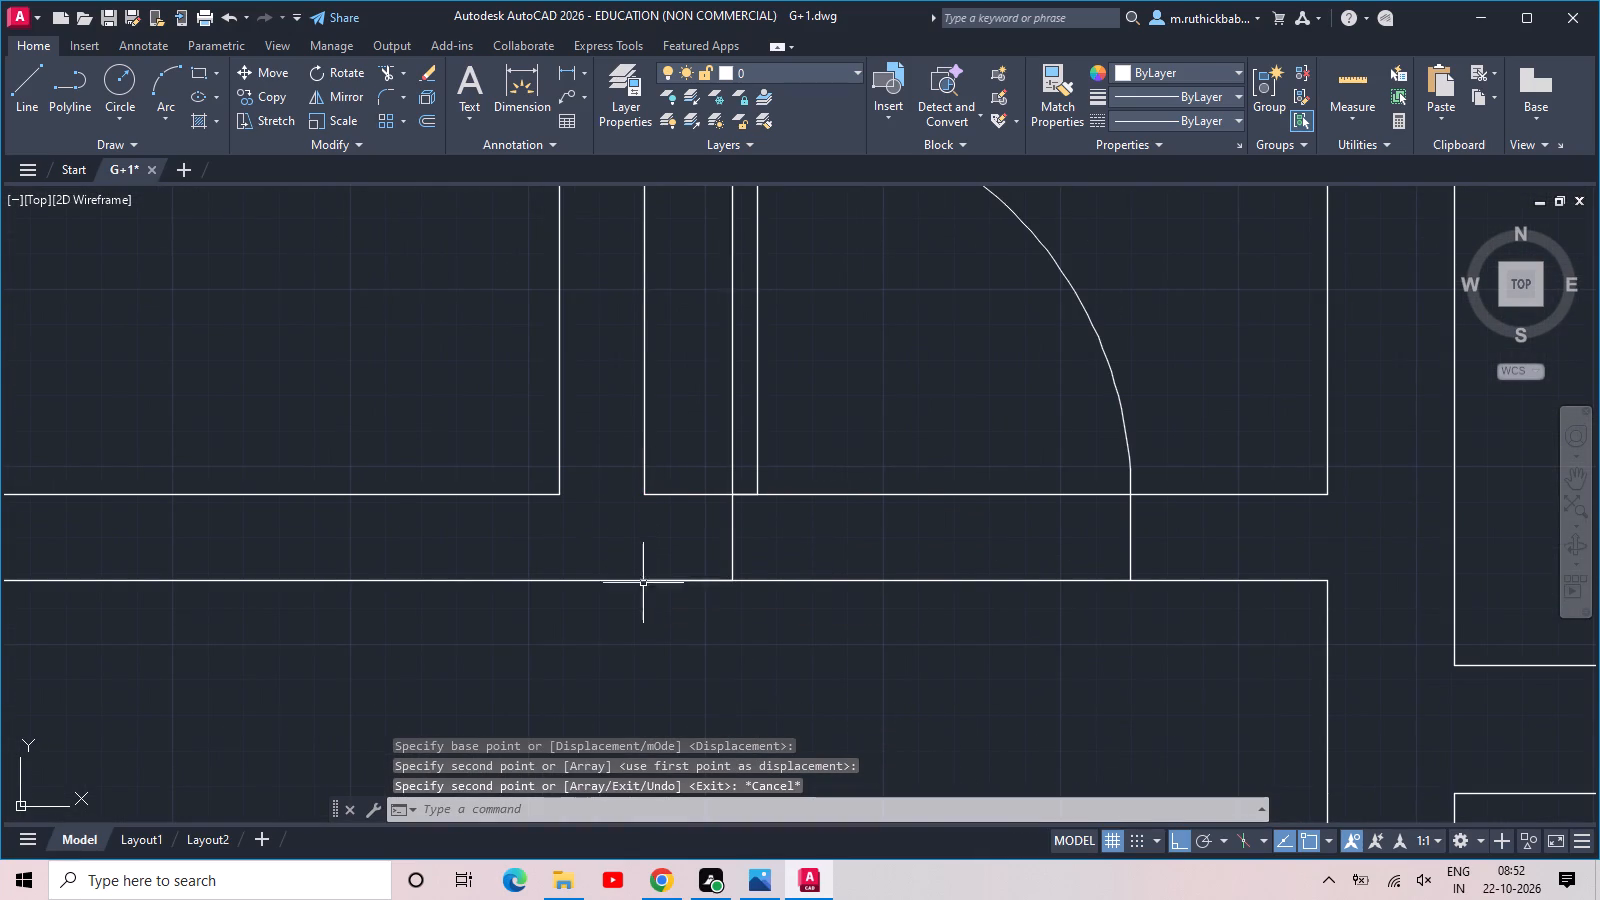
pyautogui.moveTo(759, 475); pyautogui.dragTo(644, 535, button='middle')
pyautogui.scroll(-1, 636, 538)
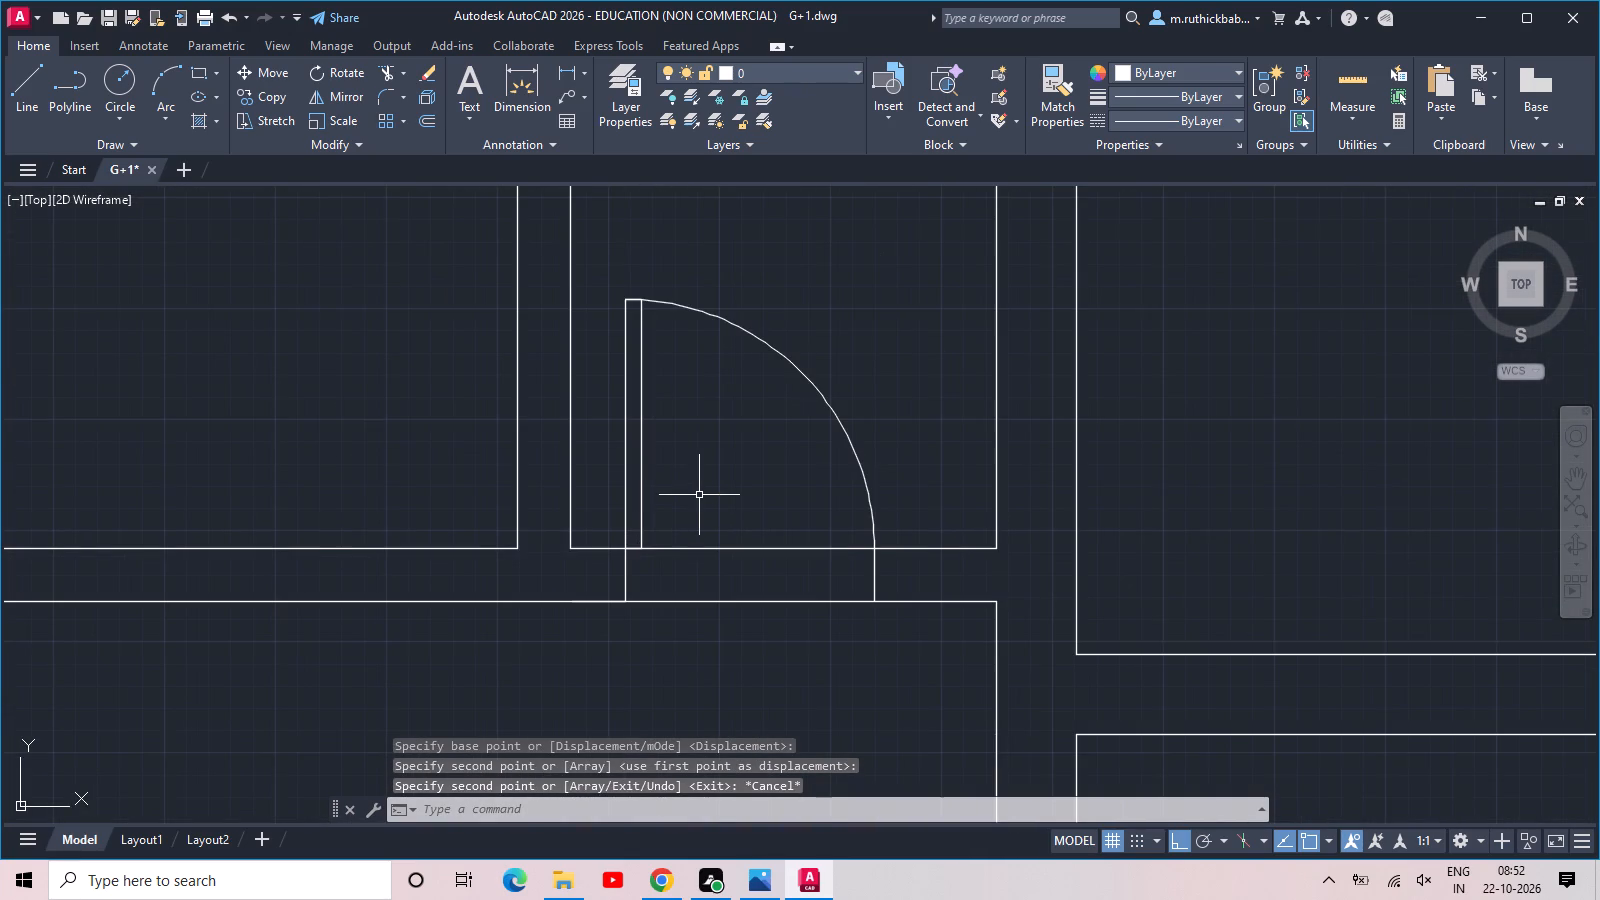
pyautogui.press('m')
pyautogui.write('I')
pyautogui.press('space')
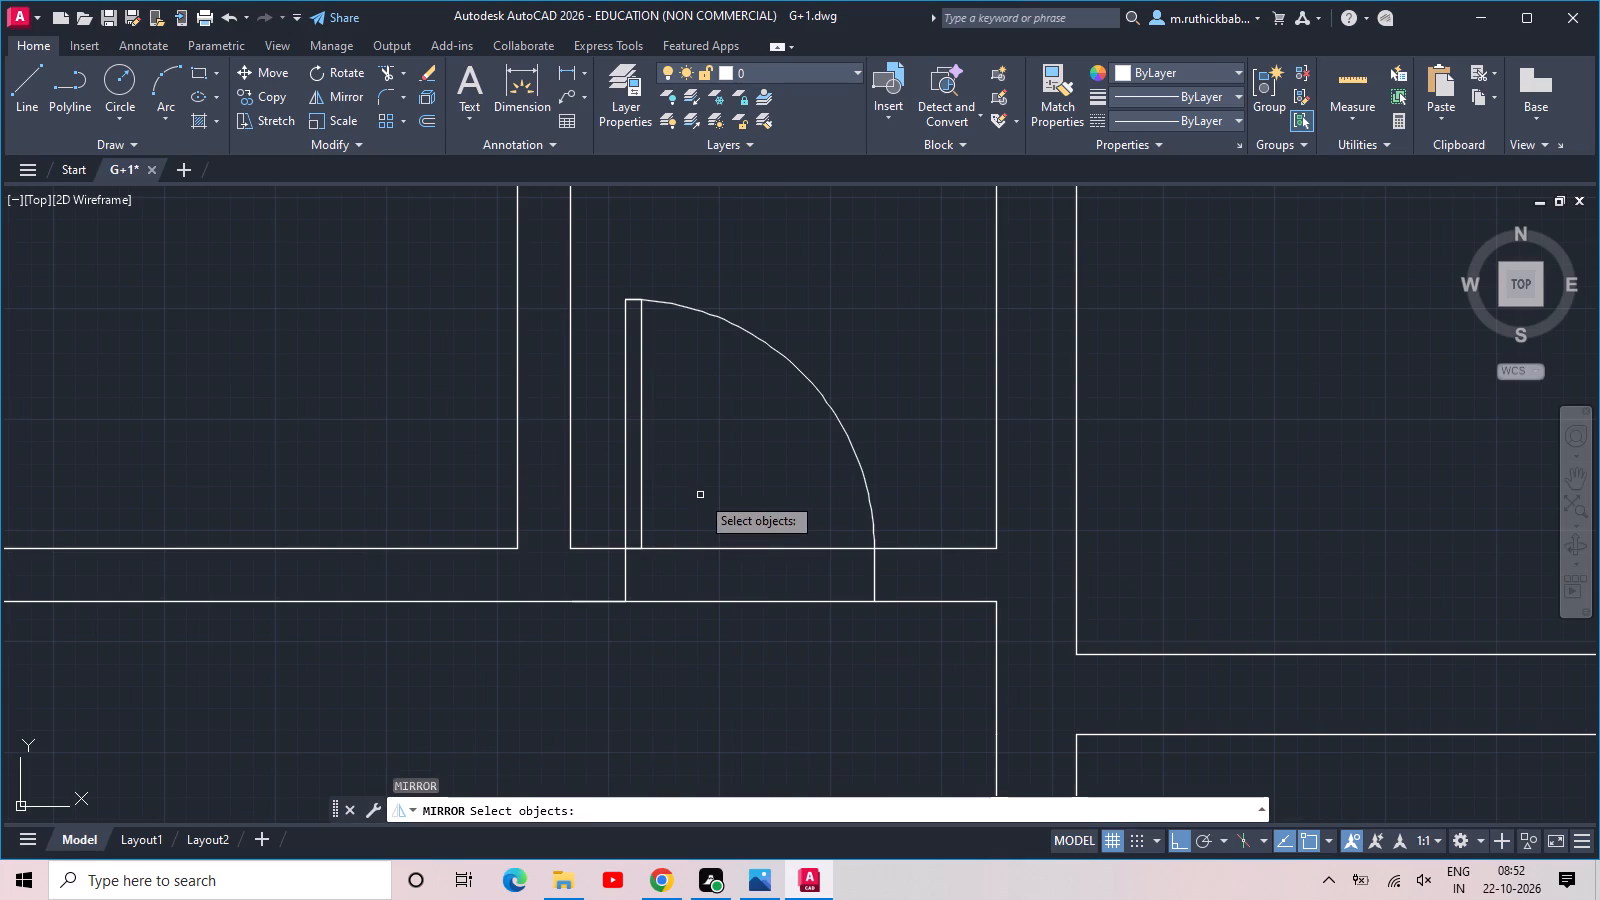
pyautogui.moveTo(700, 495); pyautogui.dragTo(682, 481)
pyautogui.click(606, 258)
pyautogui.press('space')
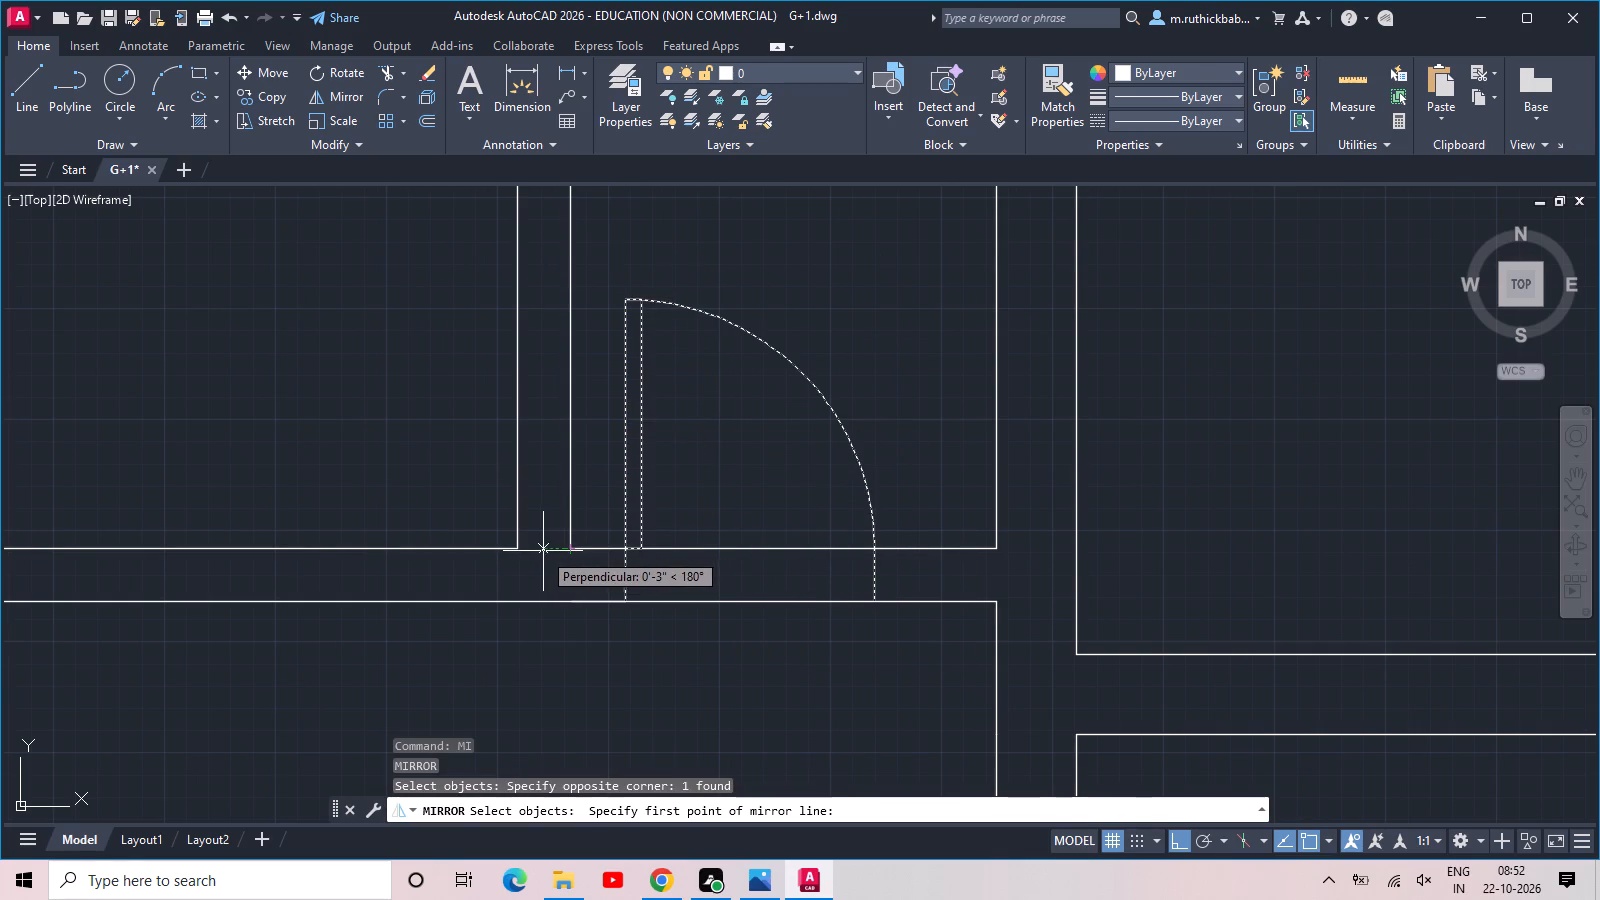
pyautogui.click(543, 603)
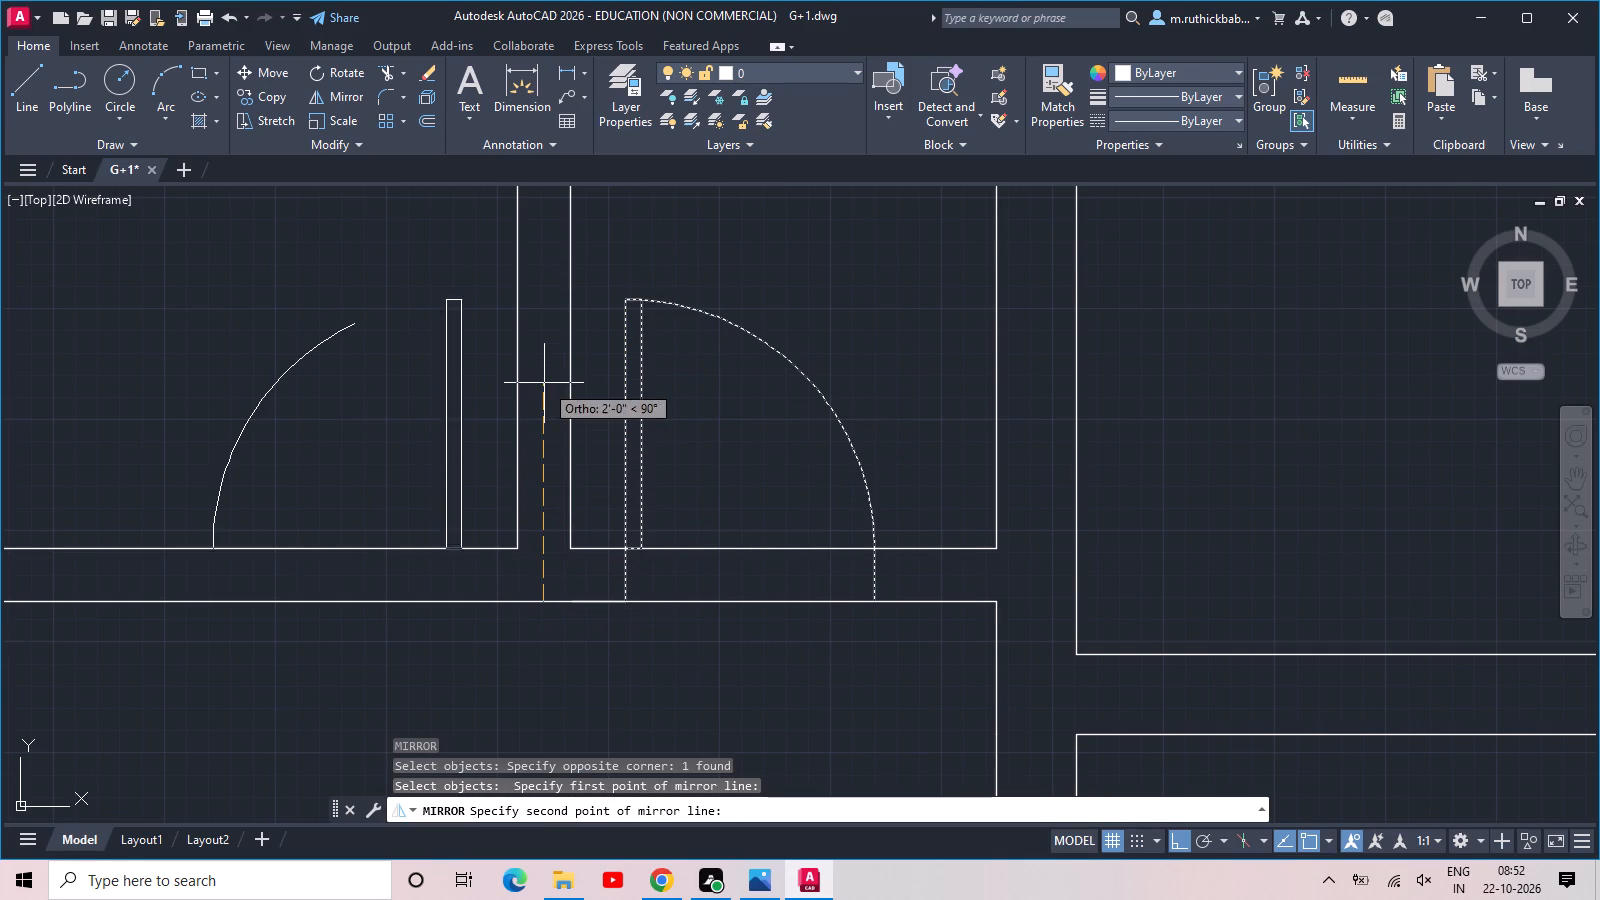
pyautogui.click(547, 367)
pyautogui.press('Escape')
# Mirror the small top room's door about the vertical centre line of the partition wall into the adjacent top-left room, keeping the original.
pyautogui.press('space')
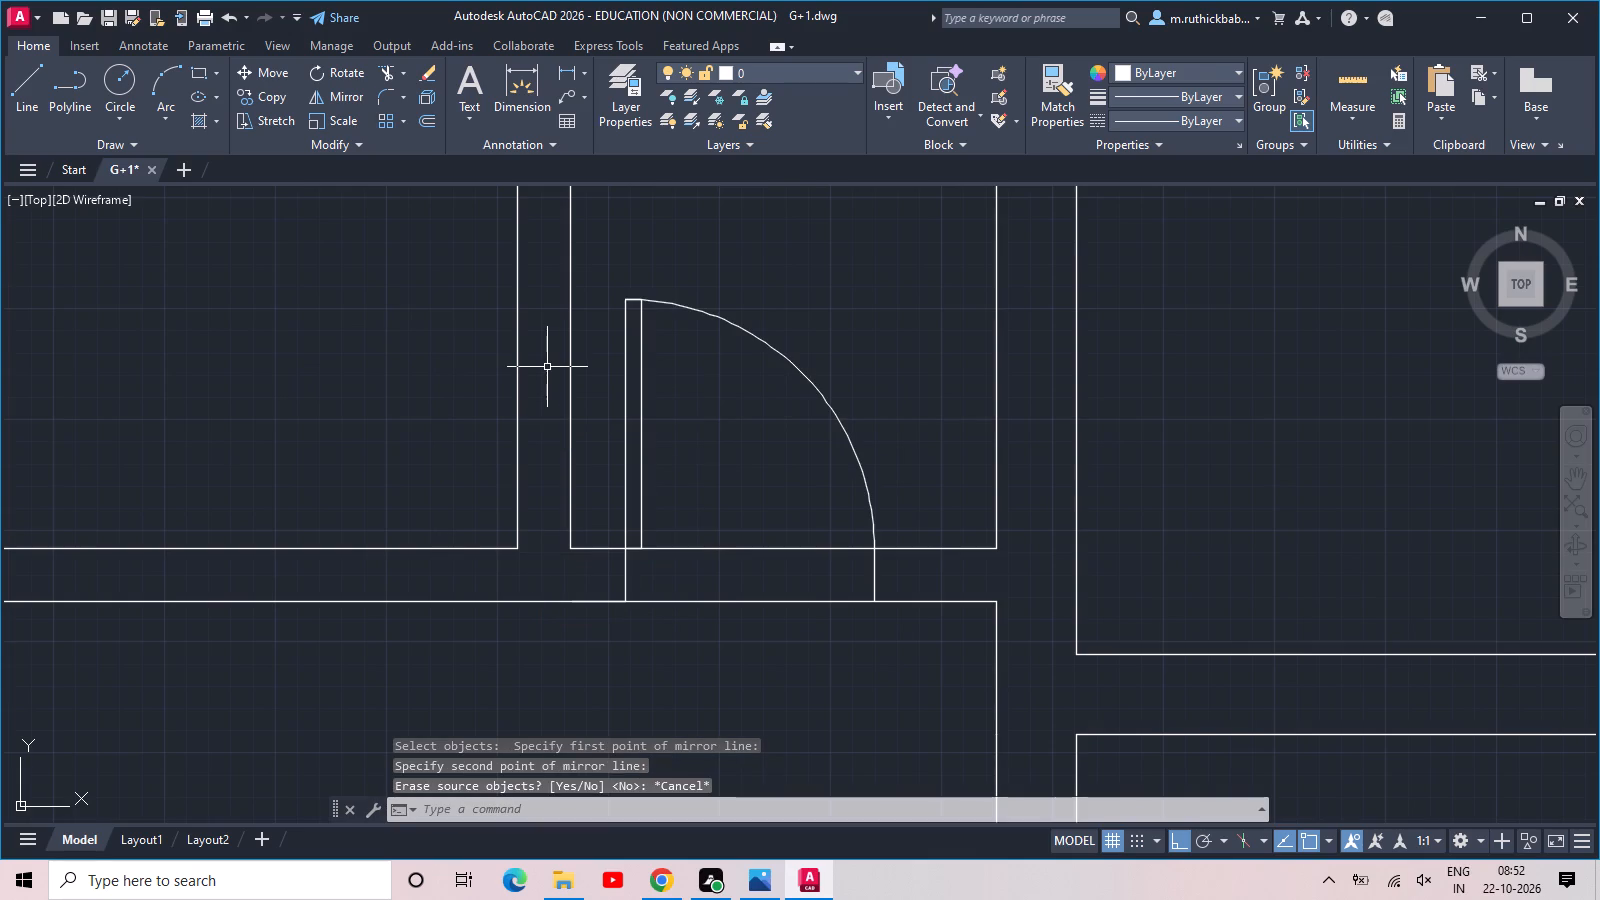
pyautogui.moveTo(736, 416); pyautogui.dragTo(728, 394)
pyautogui.click(677, 322)
pyautogui.press('space')
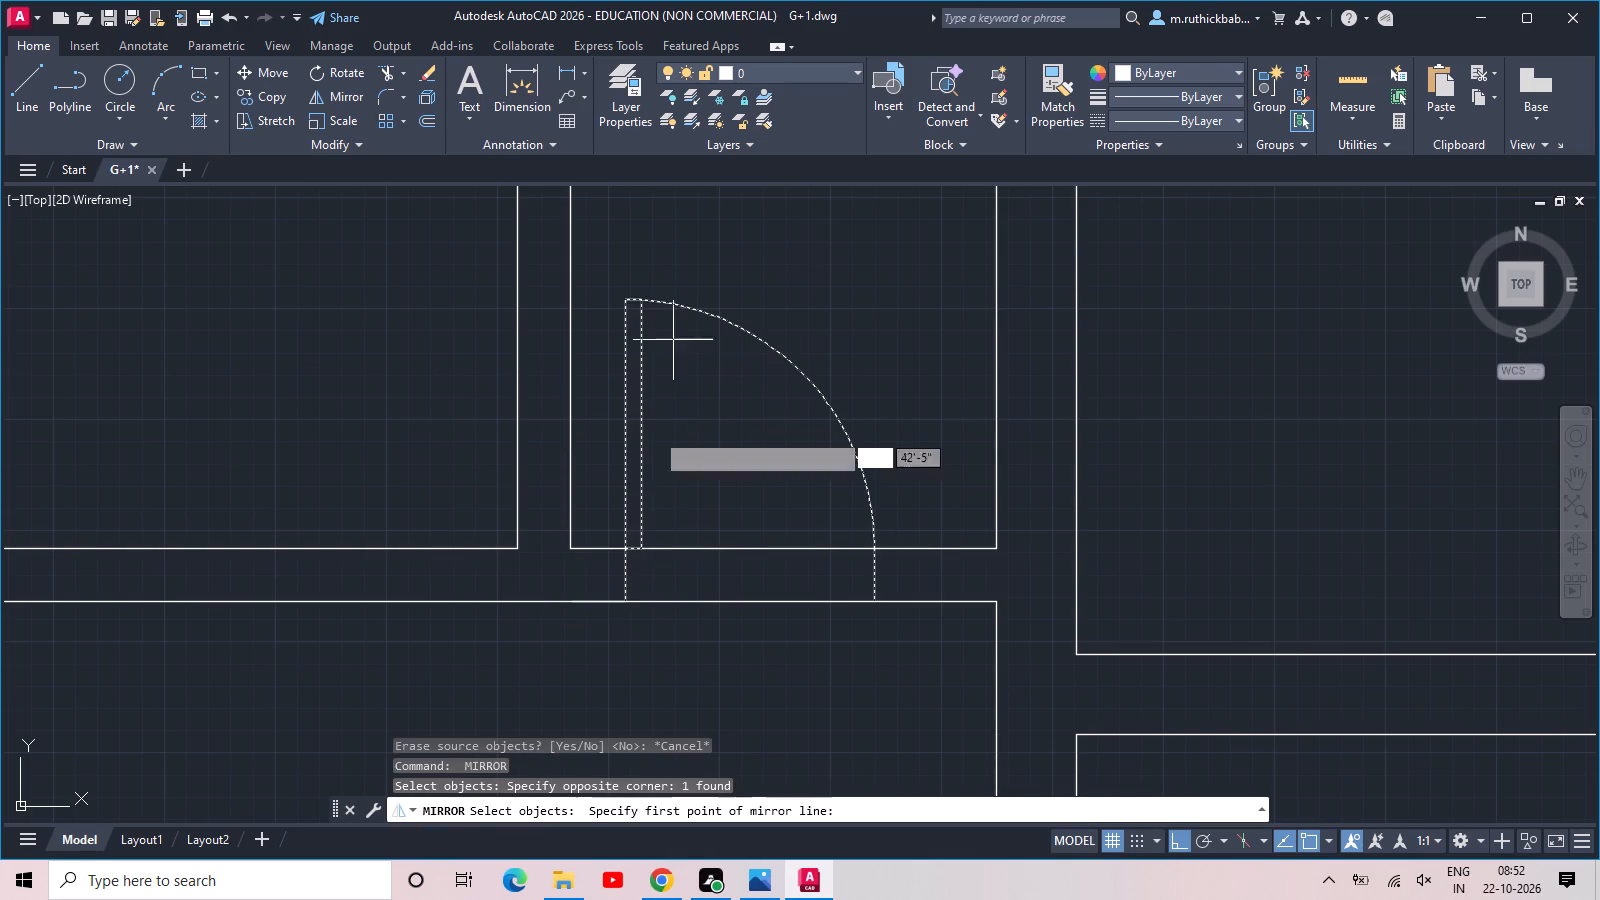
pyautogui.click(546, 604)
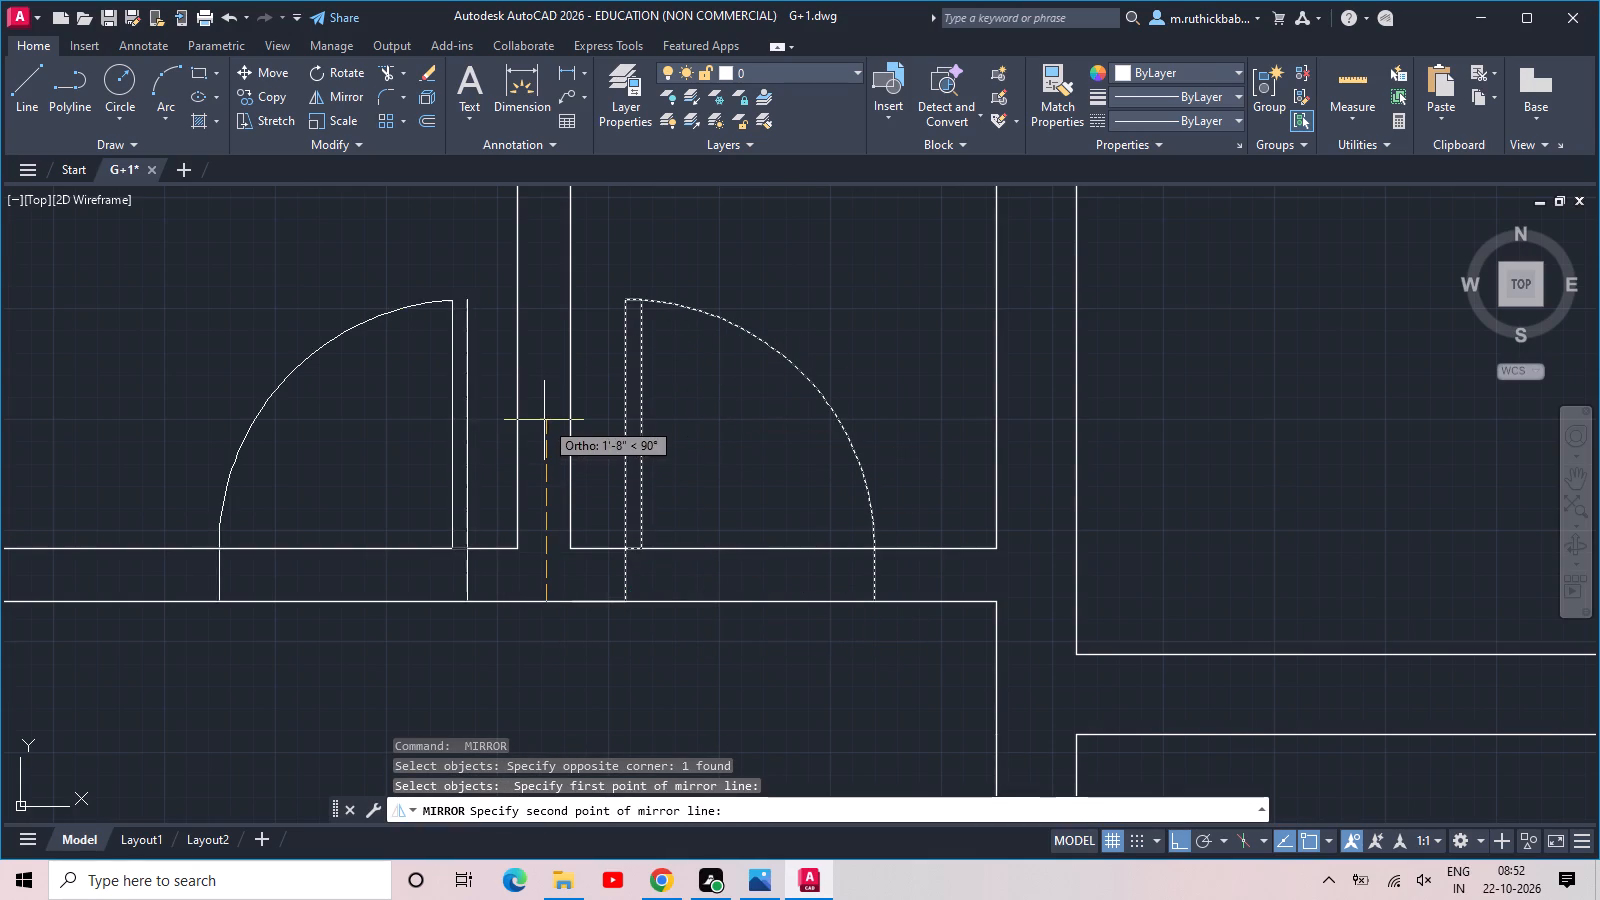
pyautogui.click(544, 420)
pyautogui.moveTo(594, 492); pyautogui.dragTo(544, 420)
pyautogui.press('Escape')
# Trim the wall lines across the two mirrored door openings below the second plan's small top rooms.
pyautogui.scroll(-3, 526, 407)
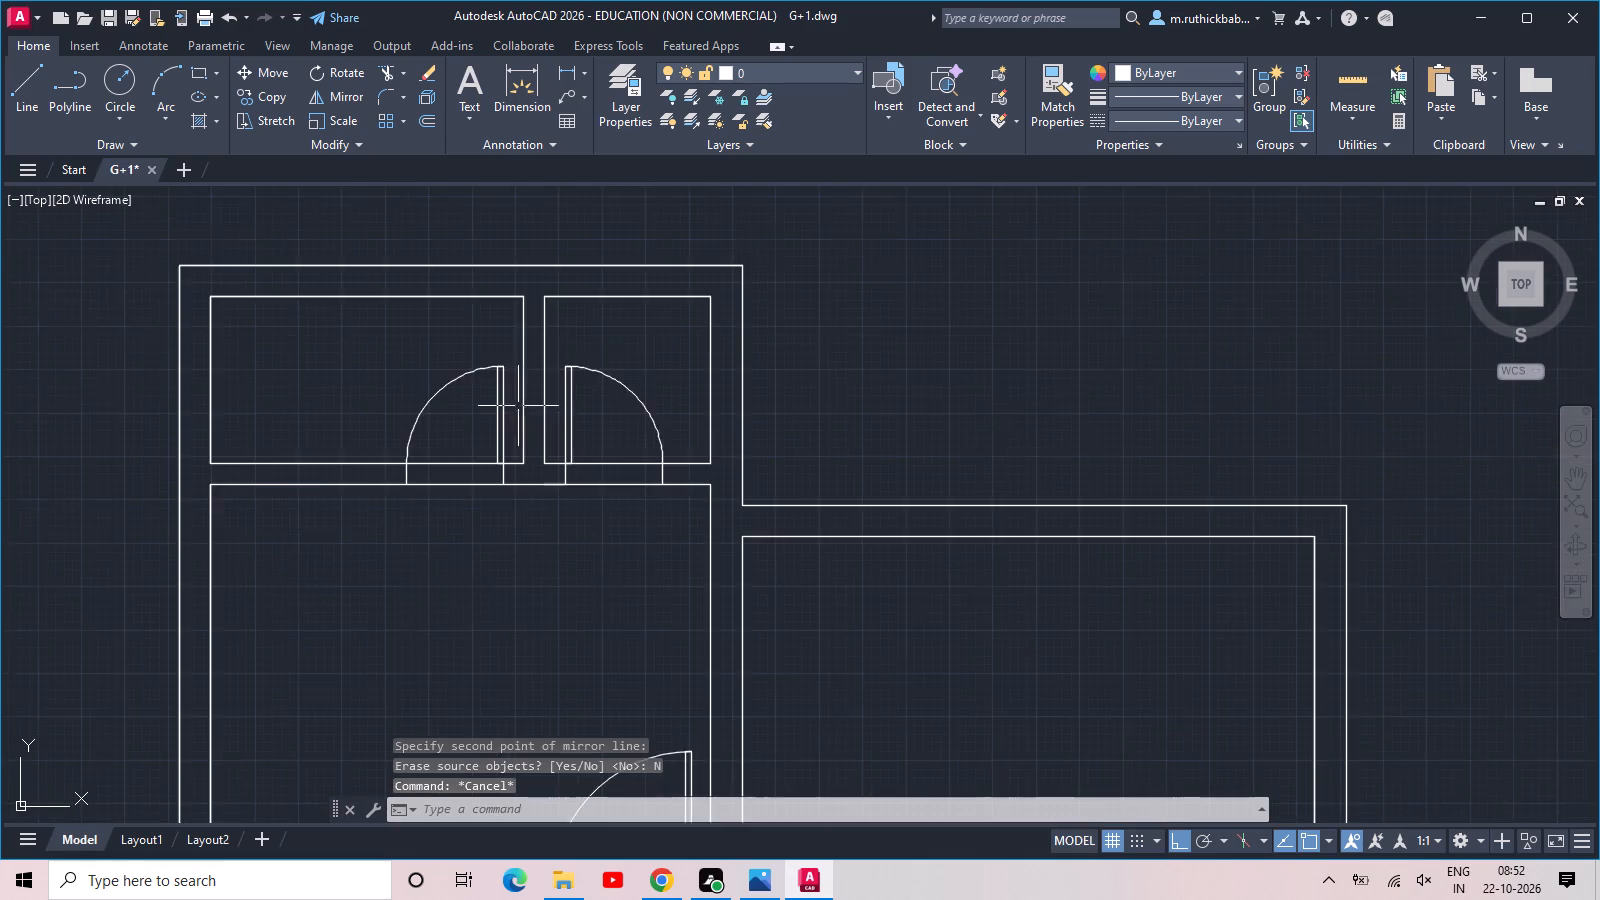
pyautogui.scroll(-1, 518, 406)
pyautogui.scroll(1, 515, 434)
pyautogui.write('TR')
pyautogui.press('space')
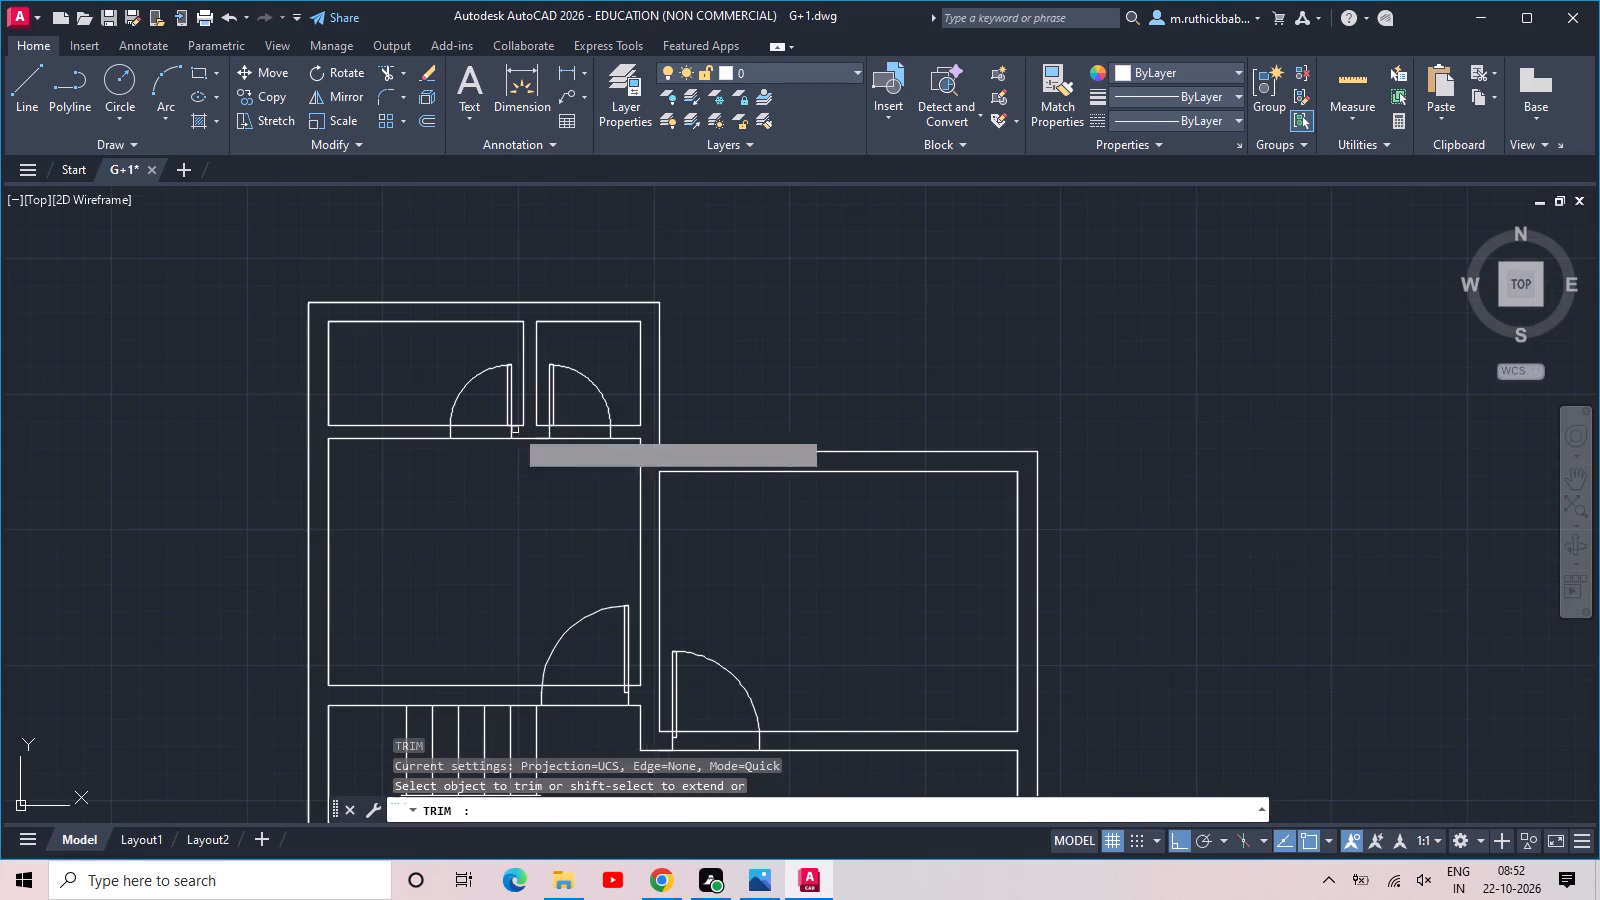
pyautogui.press('space')
pyautogui.click(478, 398)
pyautogui.click(495, 485)
pyautogui.click(574, 484)
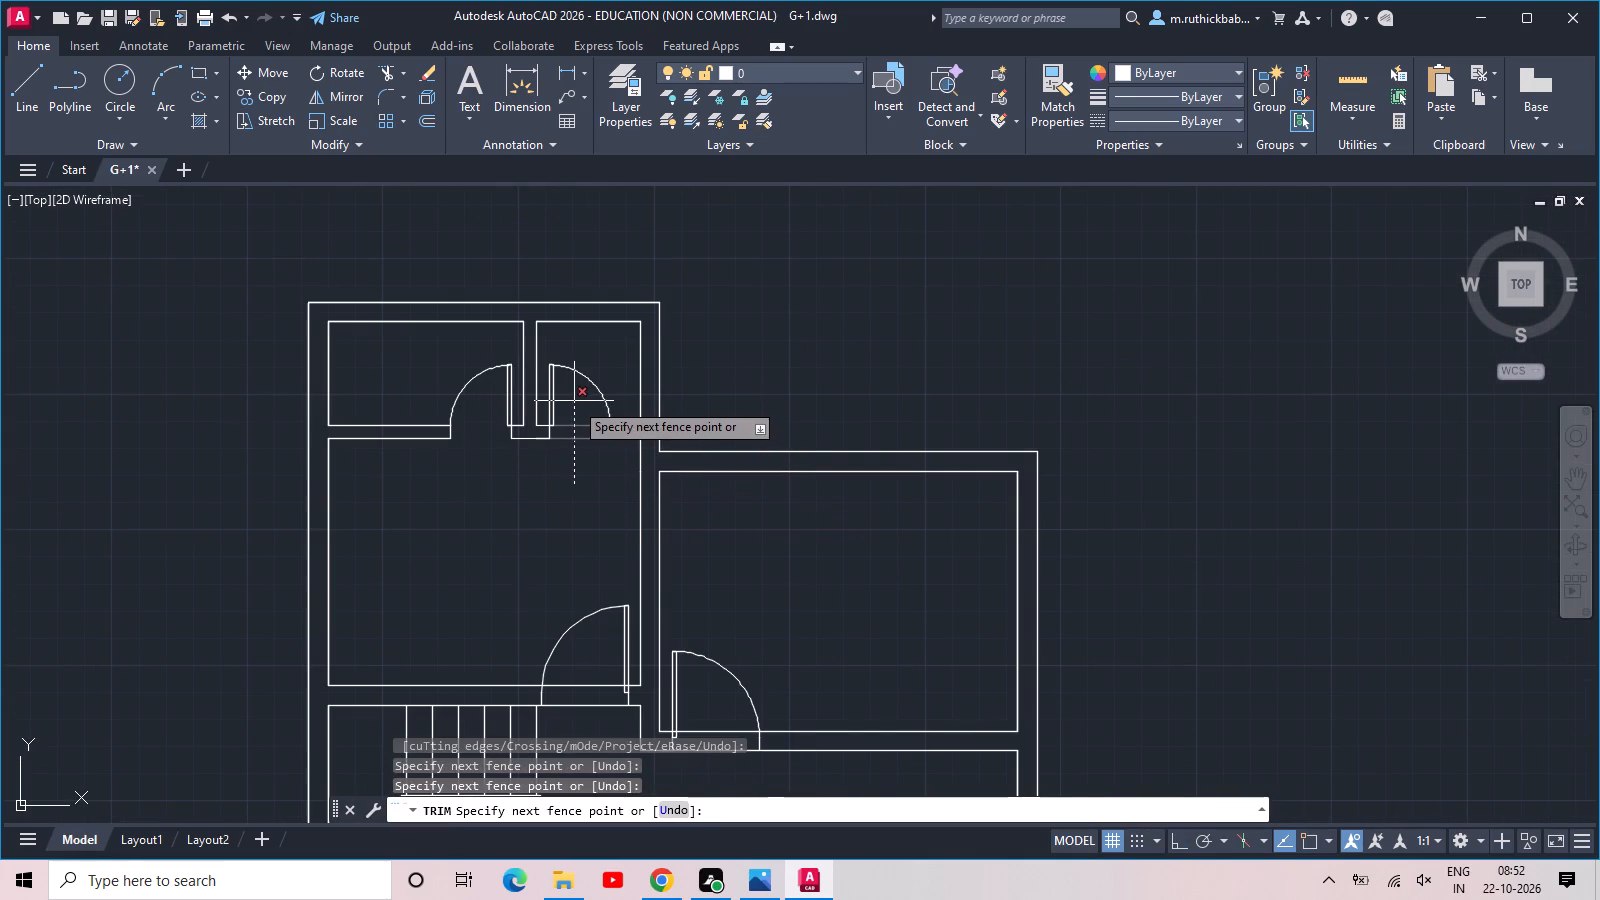
pyautogui.click(575, 413)
# Trim the second plan's wall lines across the doors above and below the stairs and the upper-right room's door.
pyautogui.moveTo(593, 481); pyautogui.dragTo(552, 293, button='middle')
pyautogui.moveTo(548, 477); pyautogui.dragTo(553, 499)
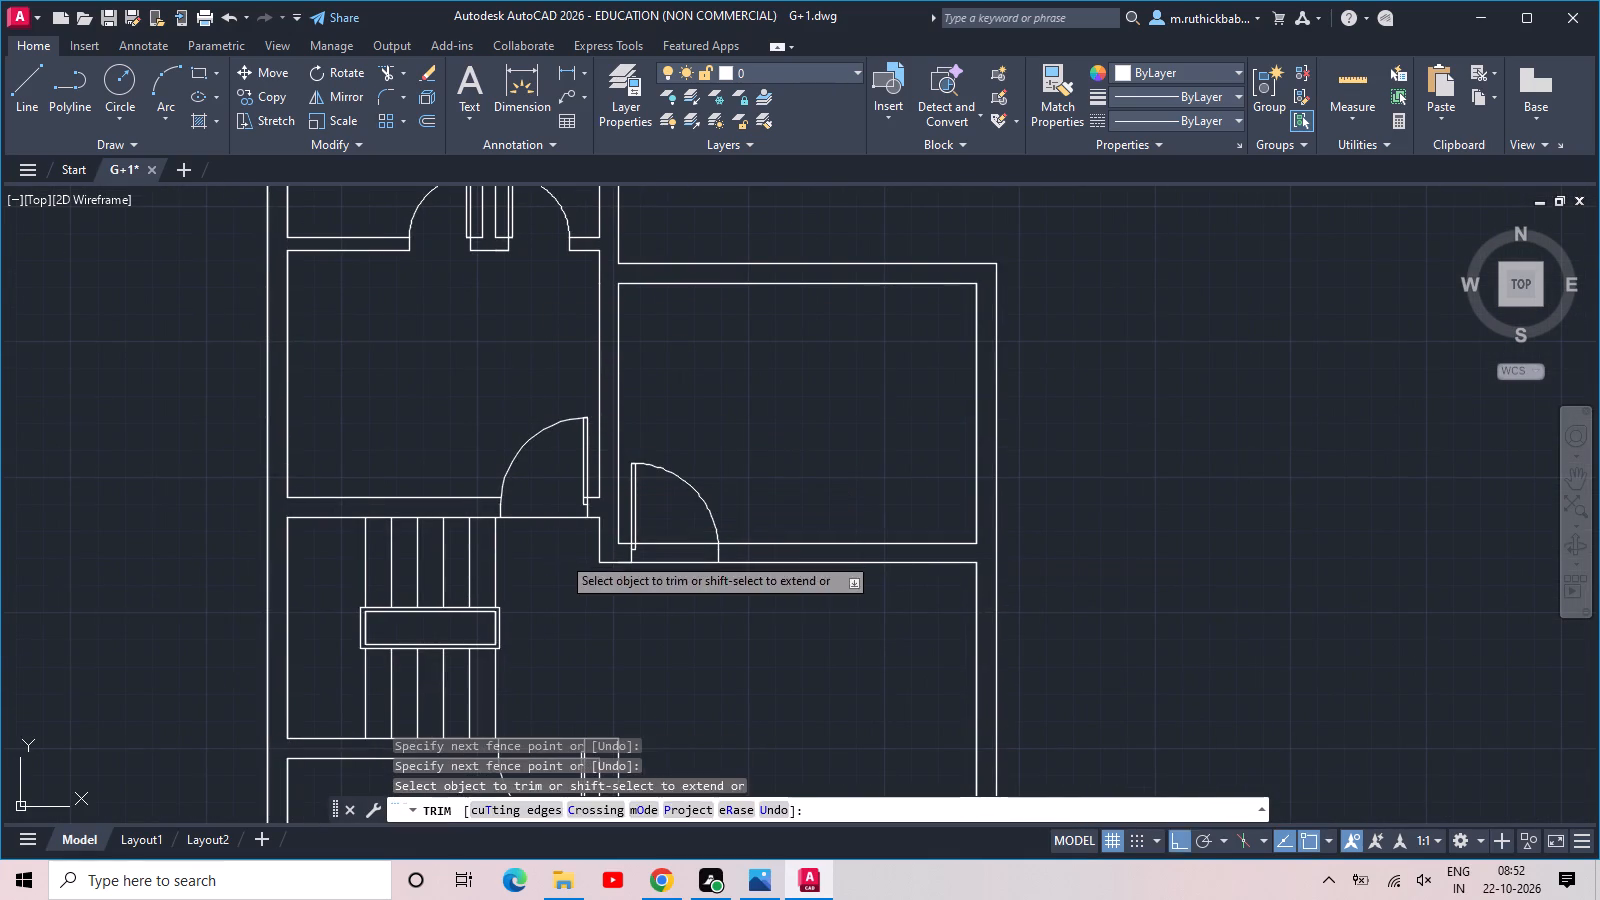
pyautogui.click(562, 555)
pyautogui.click(543, 500)
pyautogui.moveTo(675, 600); pyautogui.dragTo(676, 586)
pyautogui.click(668, 517)
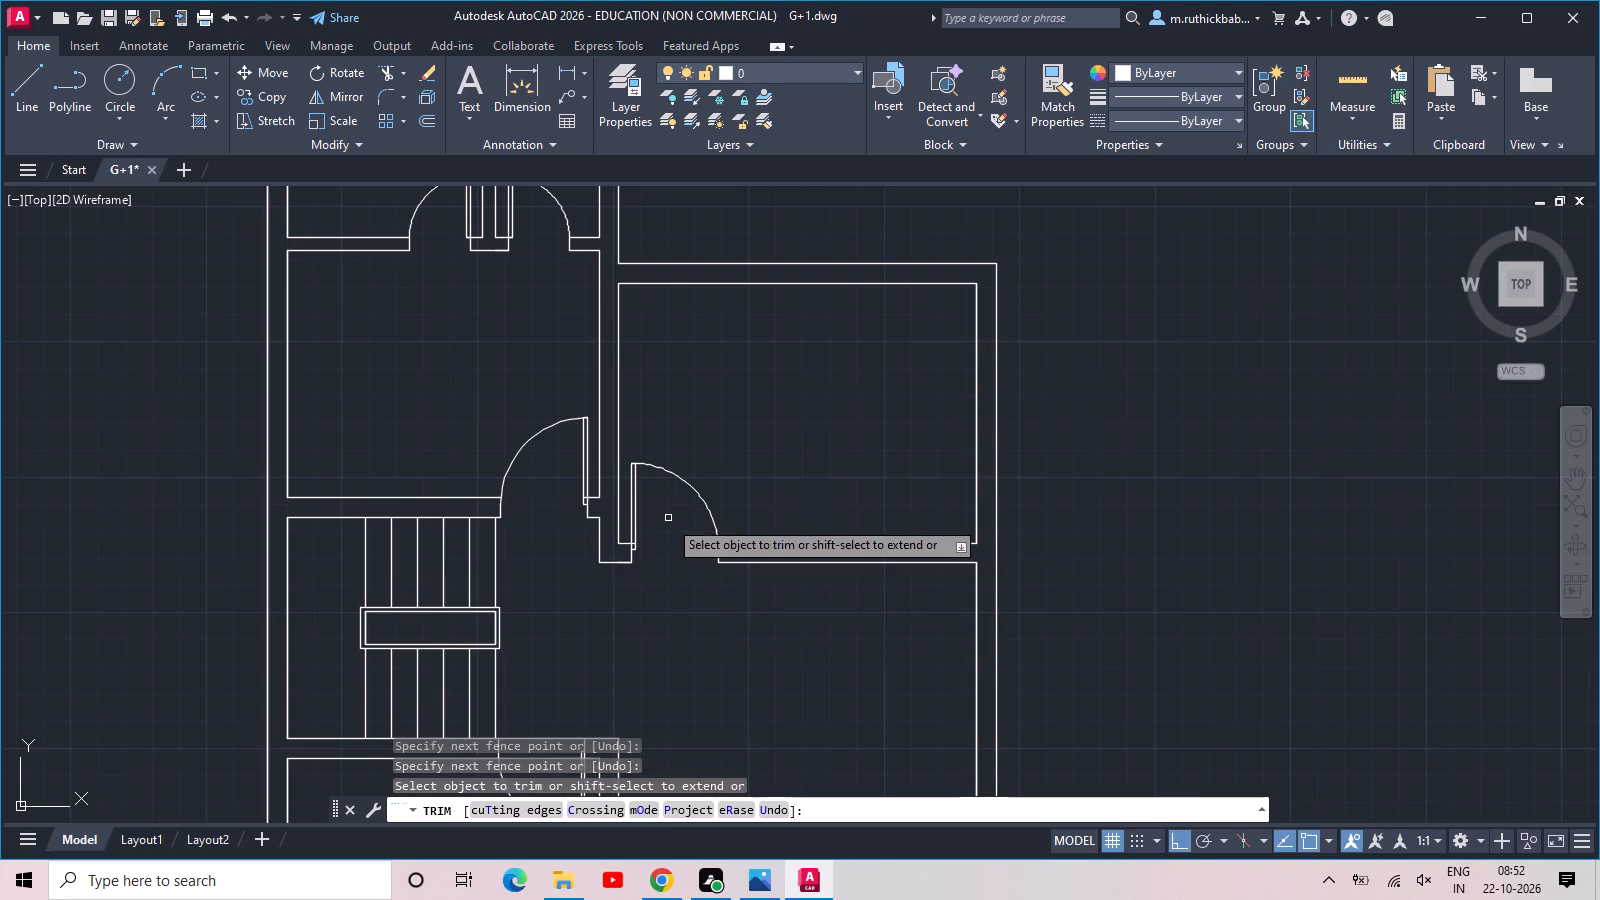
pyautogui.scroll(-2, 665, 528)
pyautogui.moveTo(689, 602); pyautogui.dragTo(724, 487, button='middle')
pyautogui.scroll(3, 670, 514)
pyautogui.moveTo(630, 507); pyautogui.dragTo(628, 488)
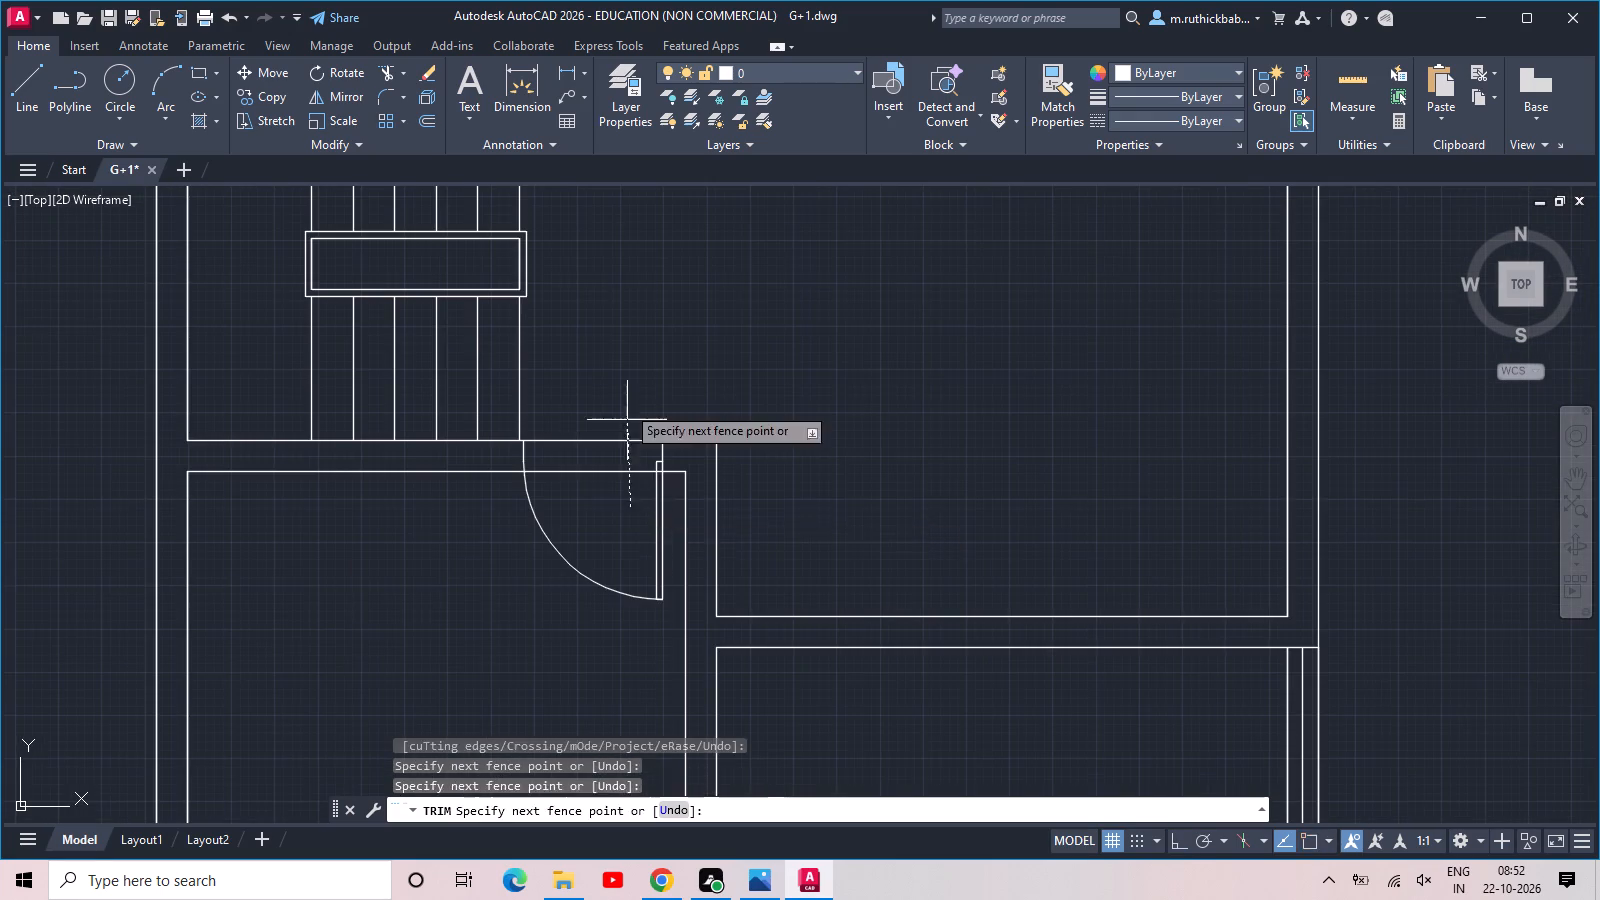
pyautogui.click(619, 369)
# Trim the first plan's wall lines across the notched bottom wall's door and the doors below and above the stairs.
pyautogui.scroll(-2, 619, 373)
pyautogui.moveTo(728, 478); pyautogui.dragTo(1026, 476, button='middle')
pyautogui.moveTo(160, 599); pyautogui.dragTo(336, 579, button='middle')
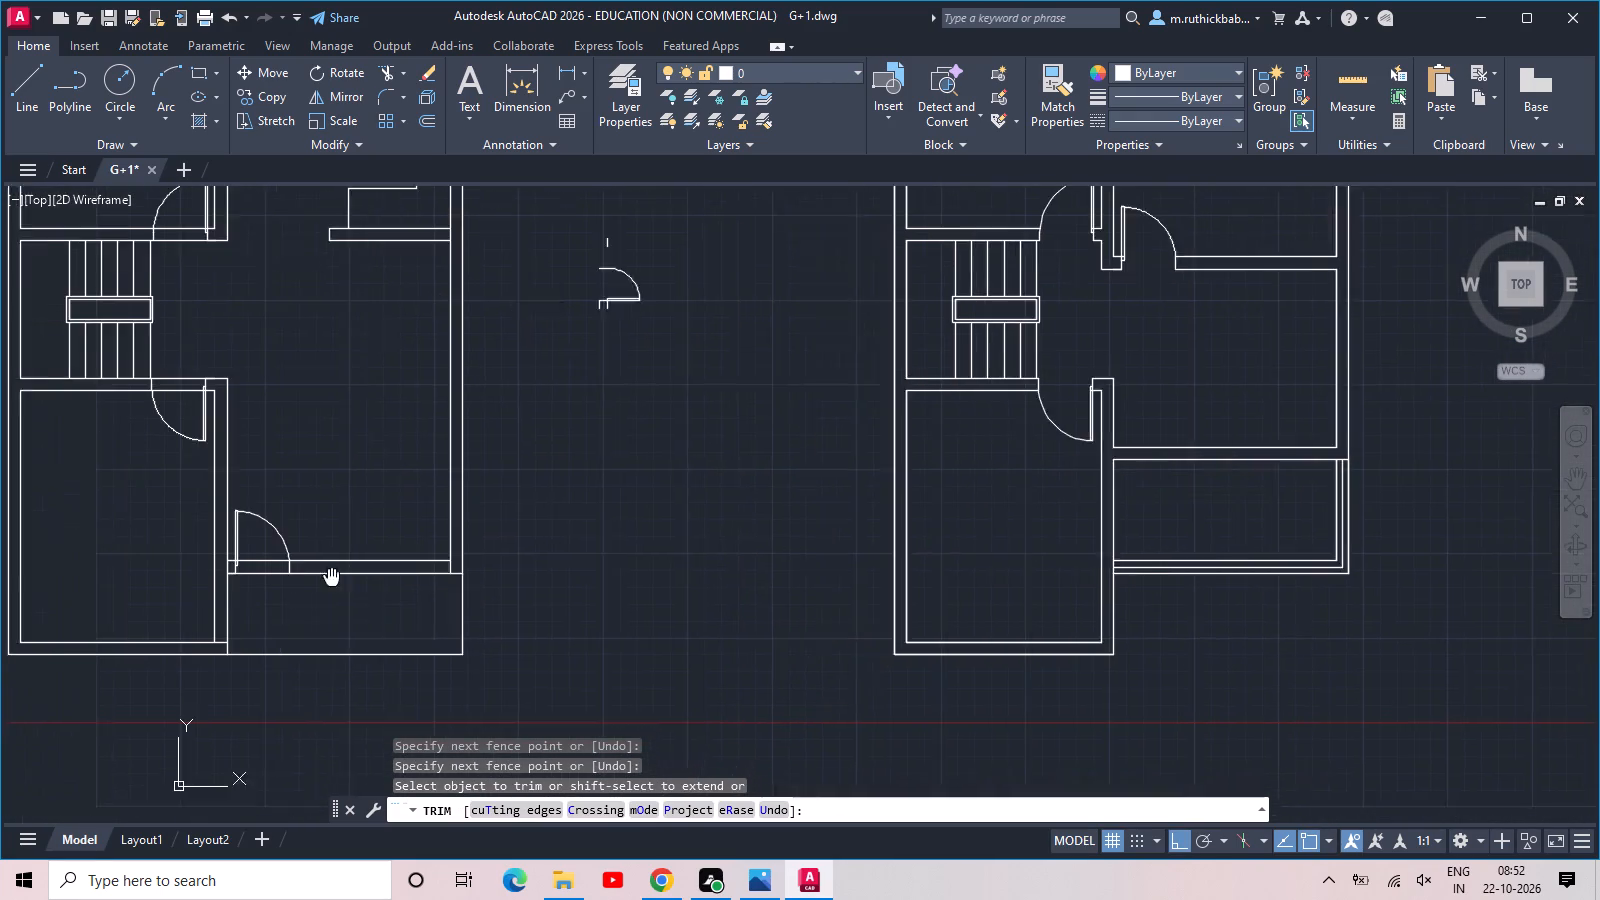
pyautogui.moveTo(336, 579); pyautogui.dragTo(388, 585, button='middle')
pyautogui.scroll(1, 322, 592)
pyautogui.moveTo(346, 590); pyautogui.dragTo(339, 568)
pyautogui.click(335, 532)
pyautogui.moveTo(335, 528); pyautogui.dragTo(690, 740, button='middle')
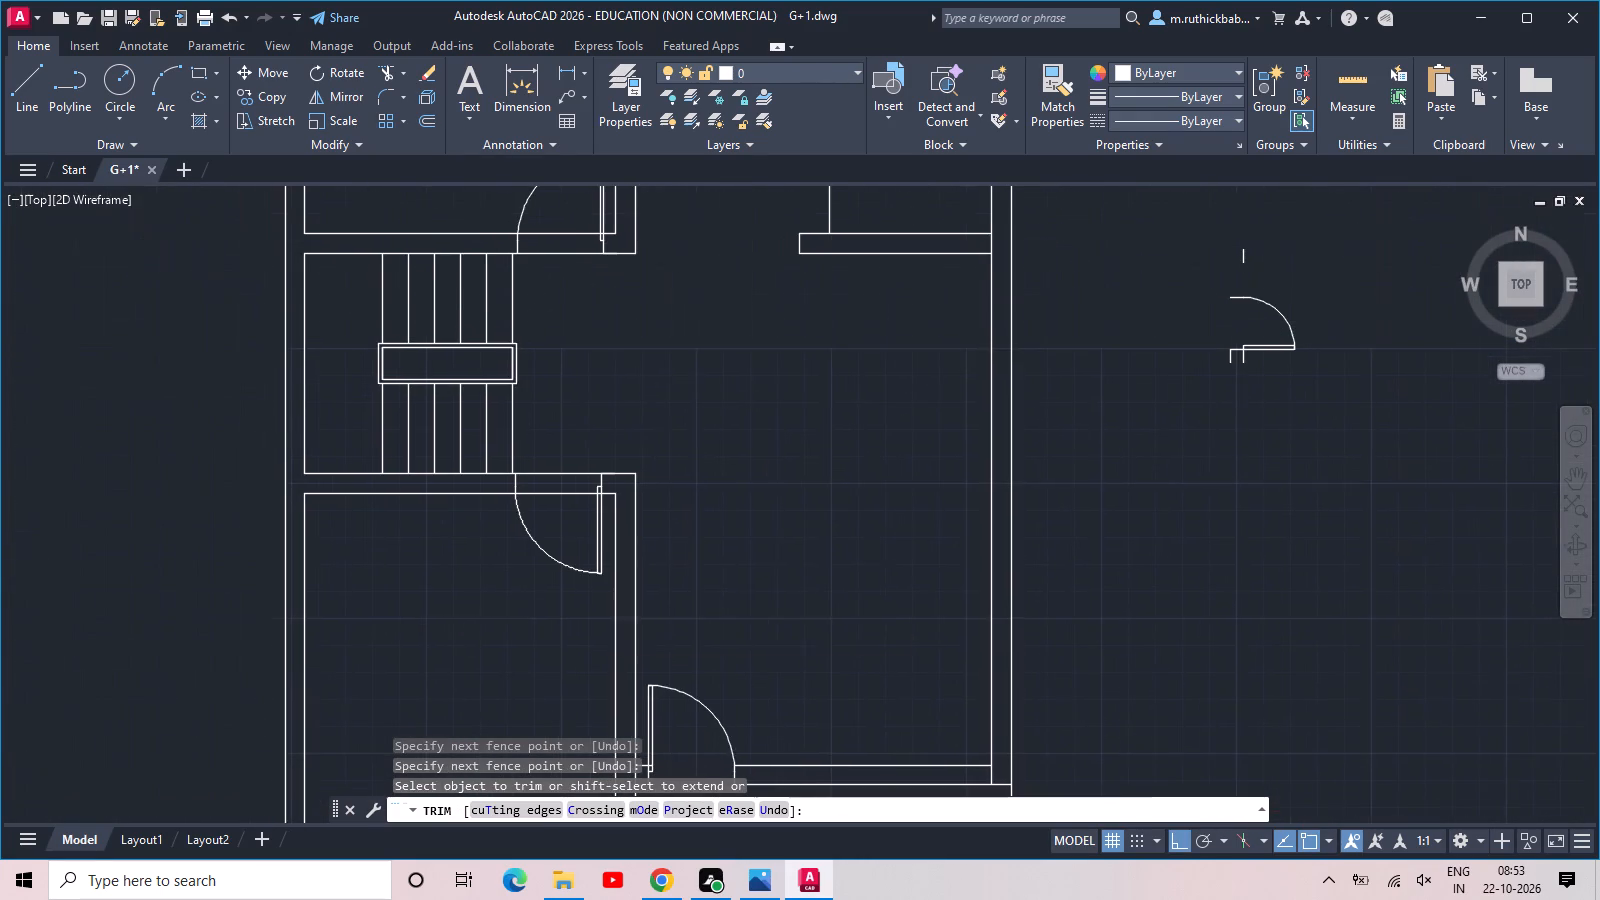
pyautogui.moveTo(567, 525); pyautogui.dragTo(567, 515)
pyautogui.click(569, 458)
pyautogui.moveTo(565, 417); pyautogui.dragTo(563, 624, button='middle')
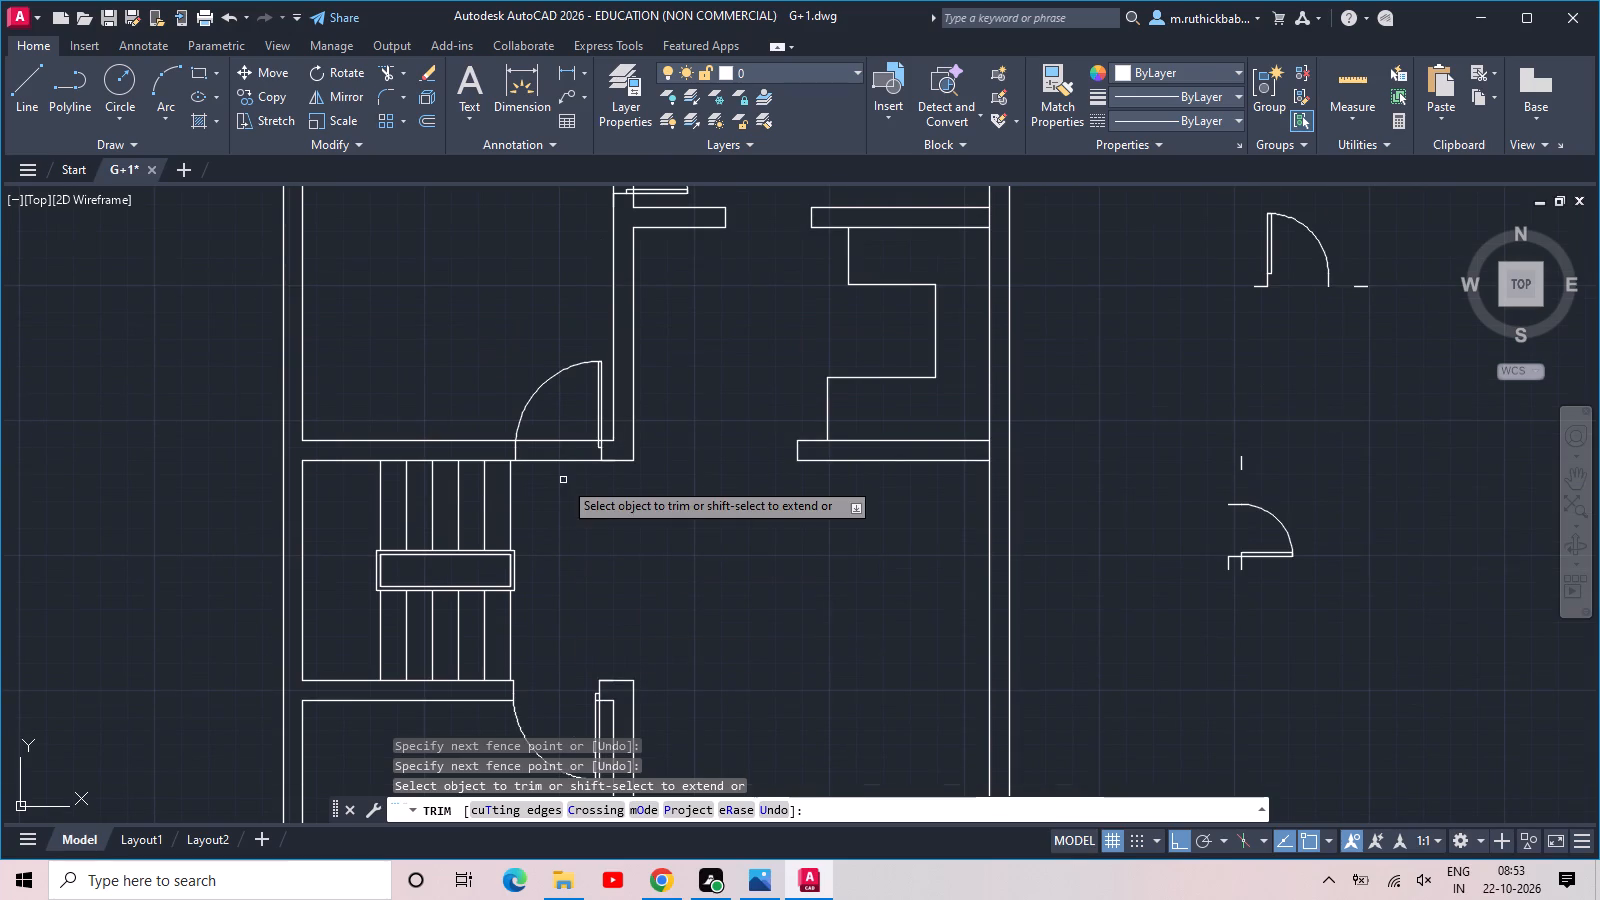
pyautogui.click(563, 479)
pyautogui.click(568, 431)
# Trim the first plan's vertical wall lines across the door between the two top rooms and finish trimming.
pyautogui.moveTo(577, 433); pyautogui.dragTo(558, 497, button='middle')
pyautogui.scroll(-1, 567, 468)
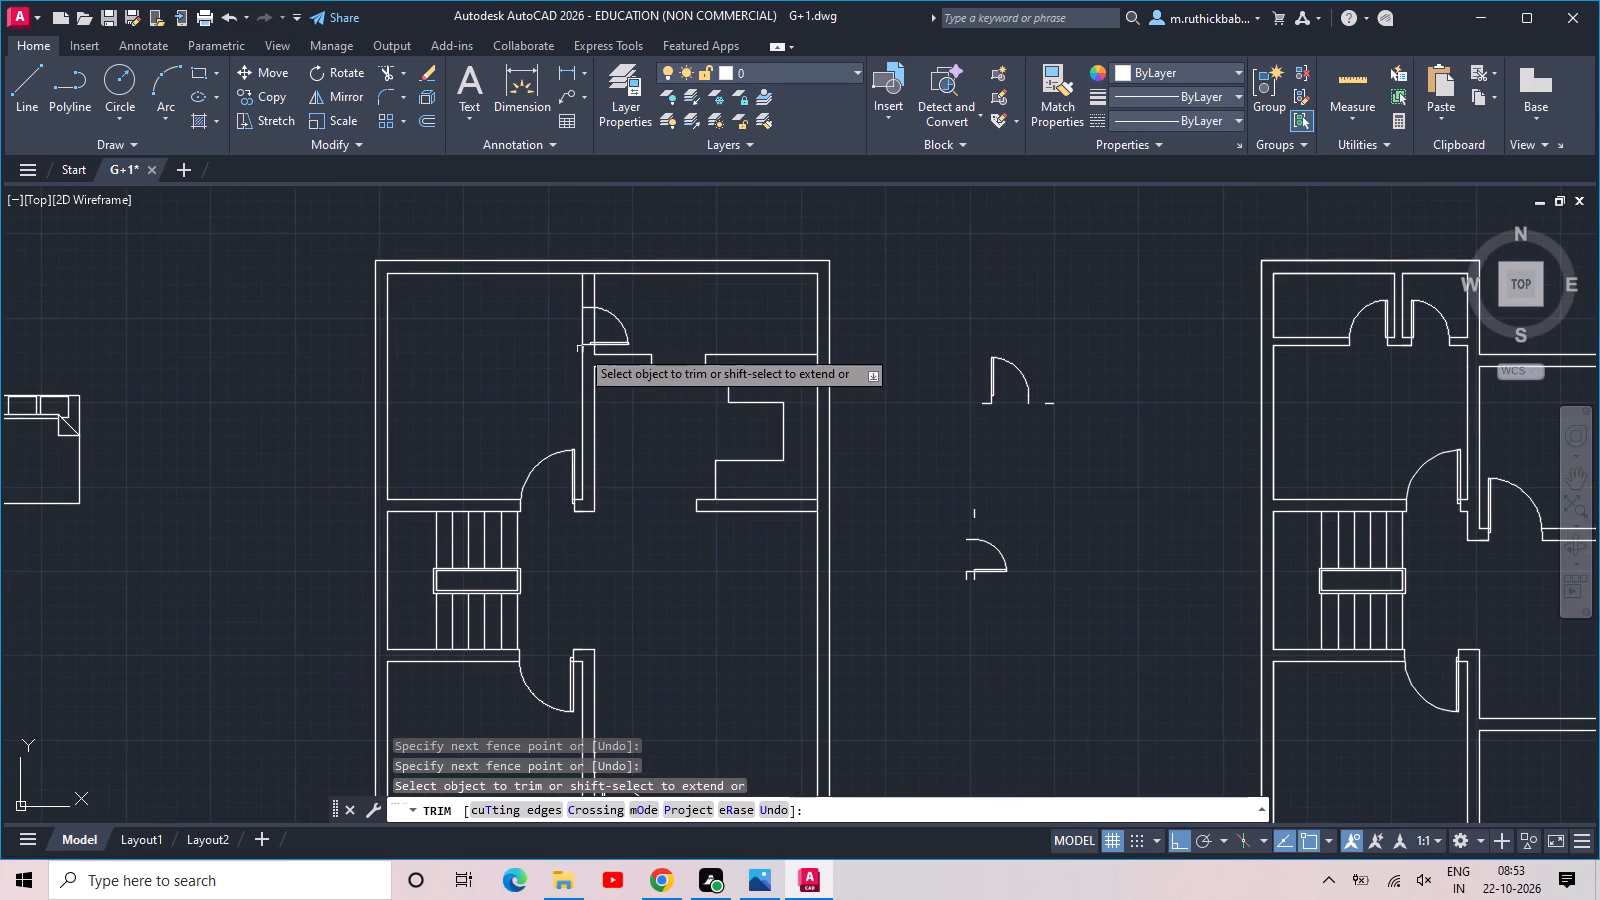
pyautogui.scroll(1, 587, 337)
pyautogui.click(620, 323)
pyautogui.click(527, 329)
pyautogui.scroll(-1, 526, 327)
pyautogui.moveTo(496, 314); pyautogui.dragTo(475, 267, button='middle')
pyautogui.scroll(-1, 496, 314)
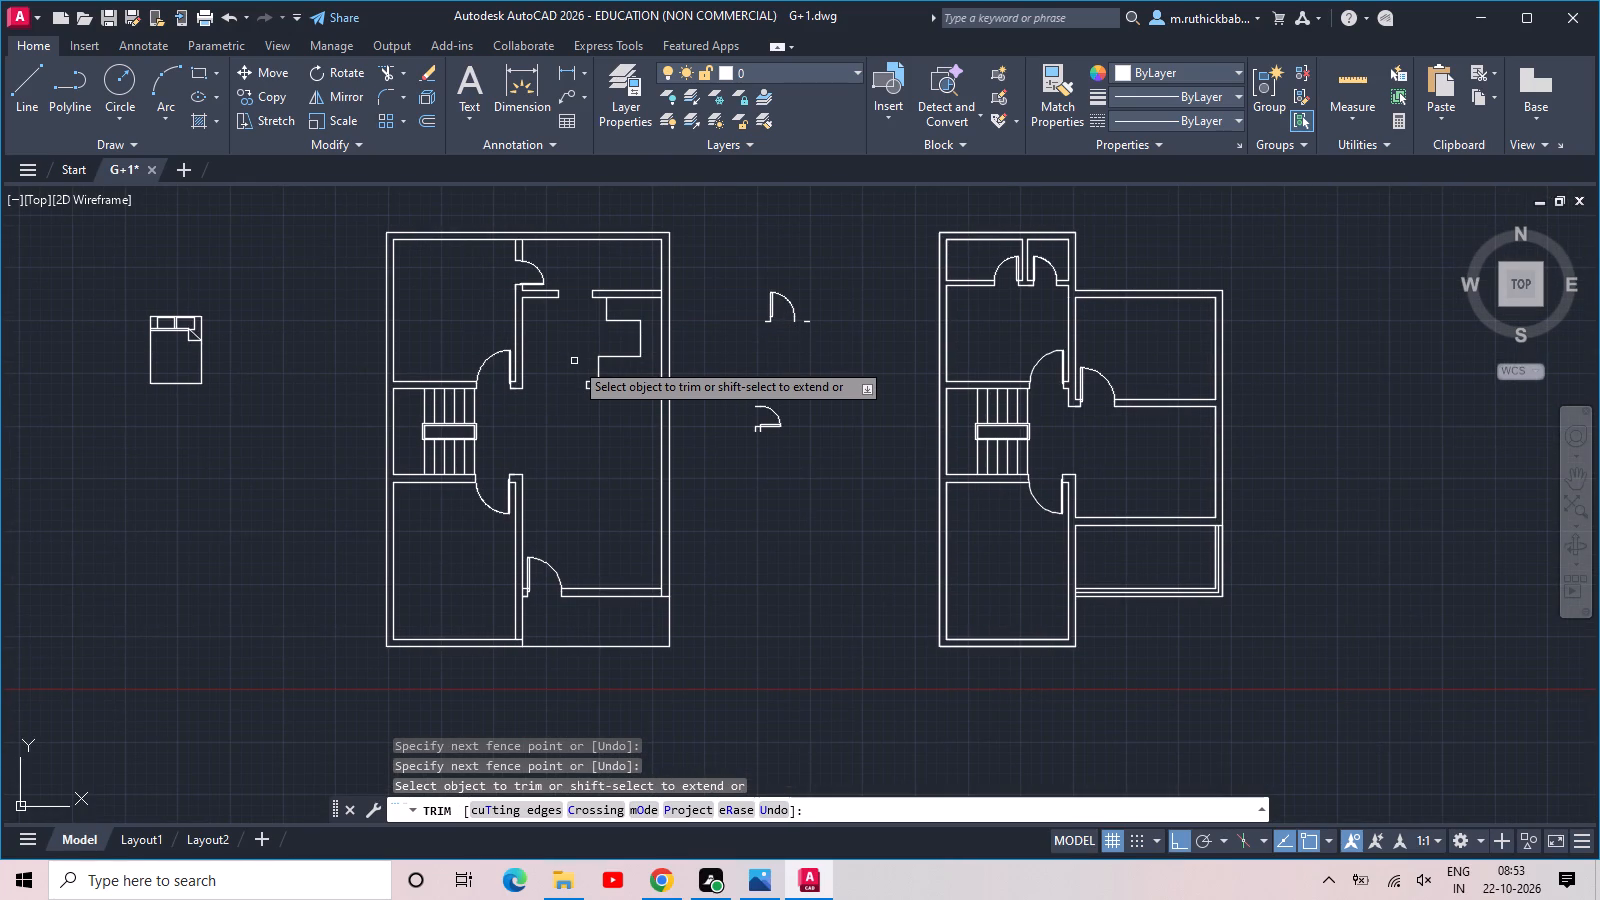
pyautogui.scroll(-1, 794, 431)
pyautogui.scroll(2, 1022, 435)
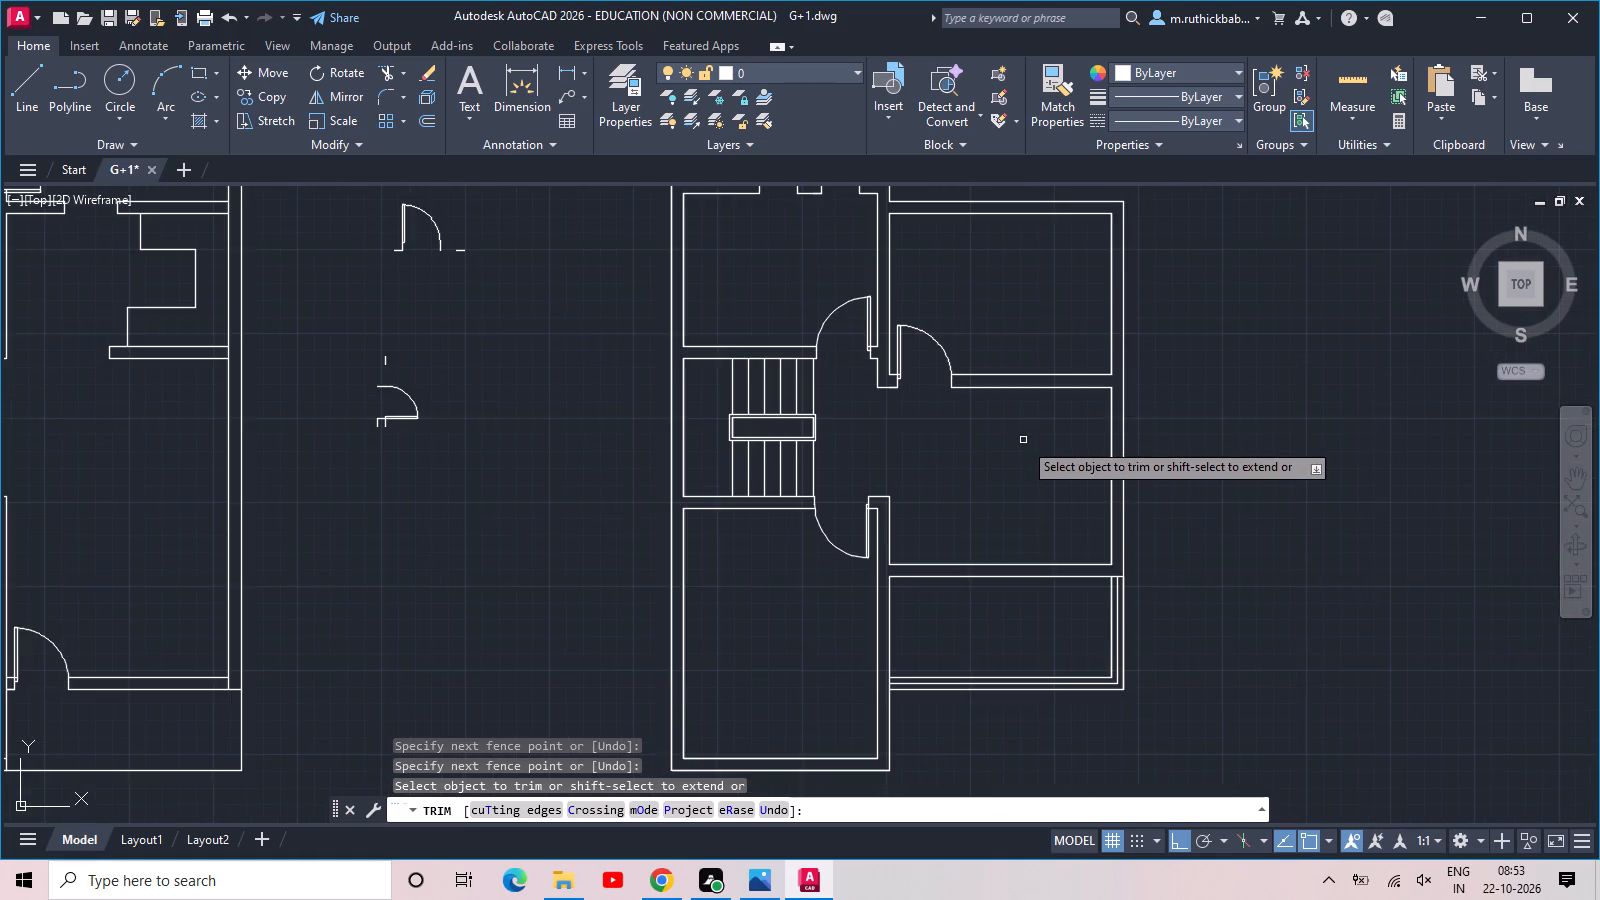
pyautogui.moveTo(1024, 444); pyautogui.dragTo(805, 402, button='middle')
pyautogui.scroll(1, 830, 405)
pyautogui.press('Escape')
# Draw a 3' by 3' rectangle in the upper-right inner corner of the second plan's middle-right room.
pyautogui.moveTo(830, 405); pyautogui.dragTo(688, 492, button='middle')
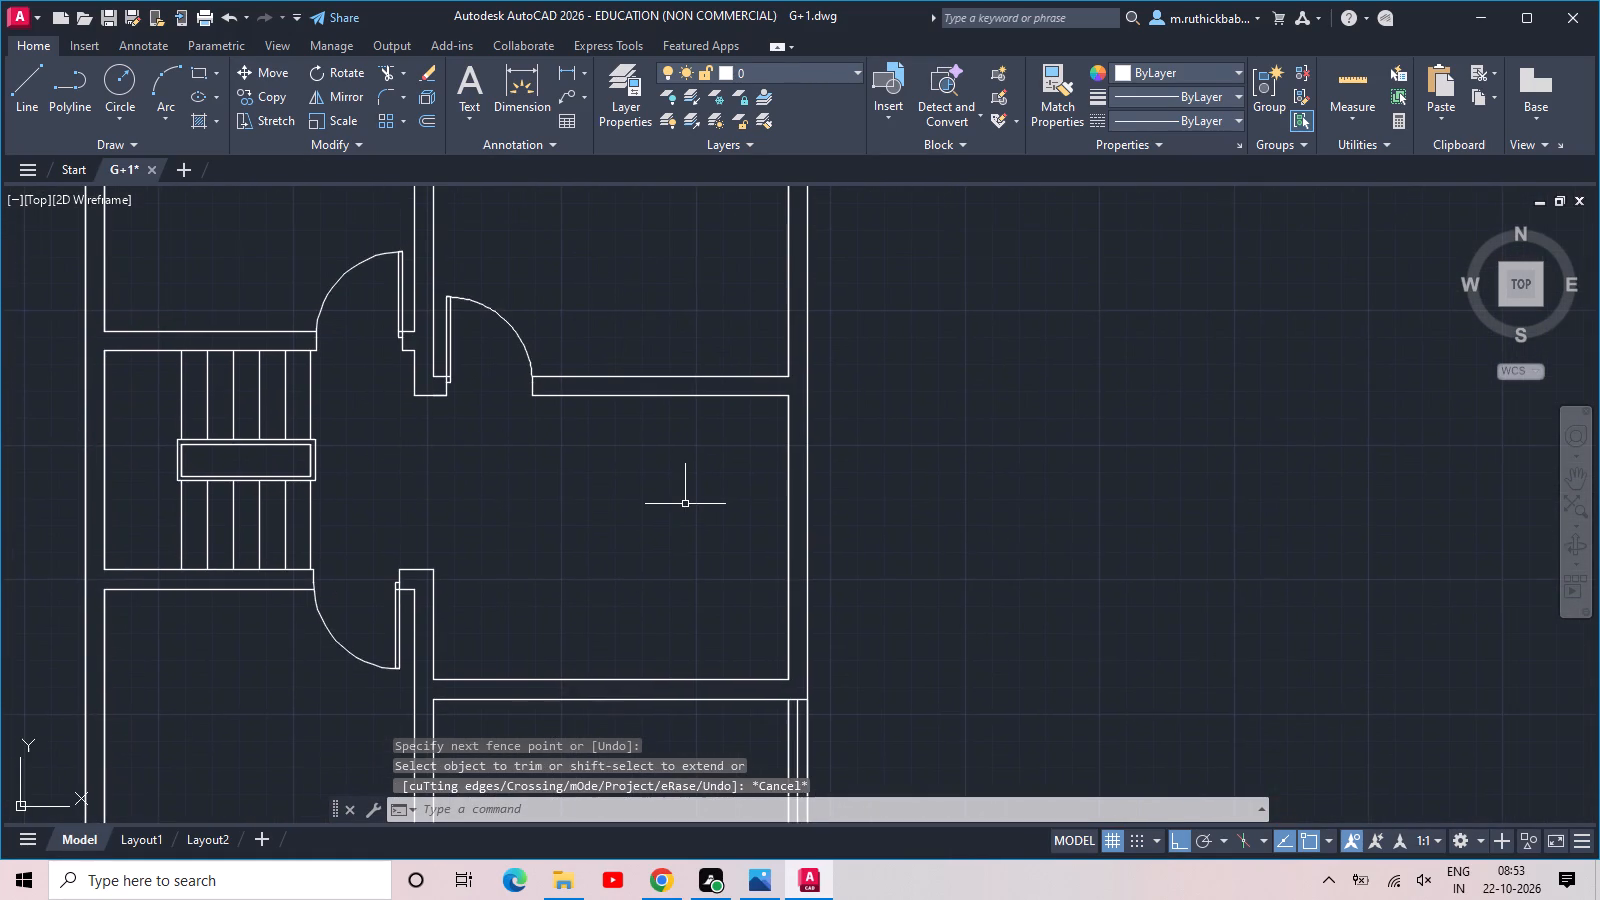
pyautogui.write('REC')
pyautogui.press('space')
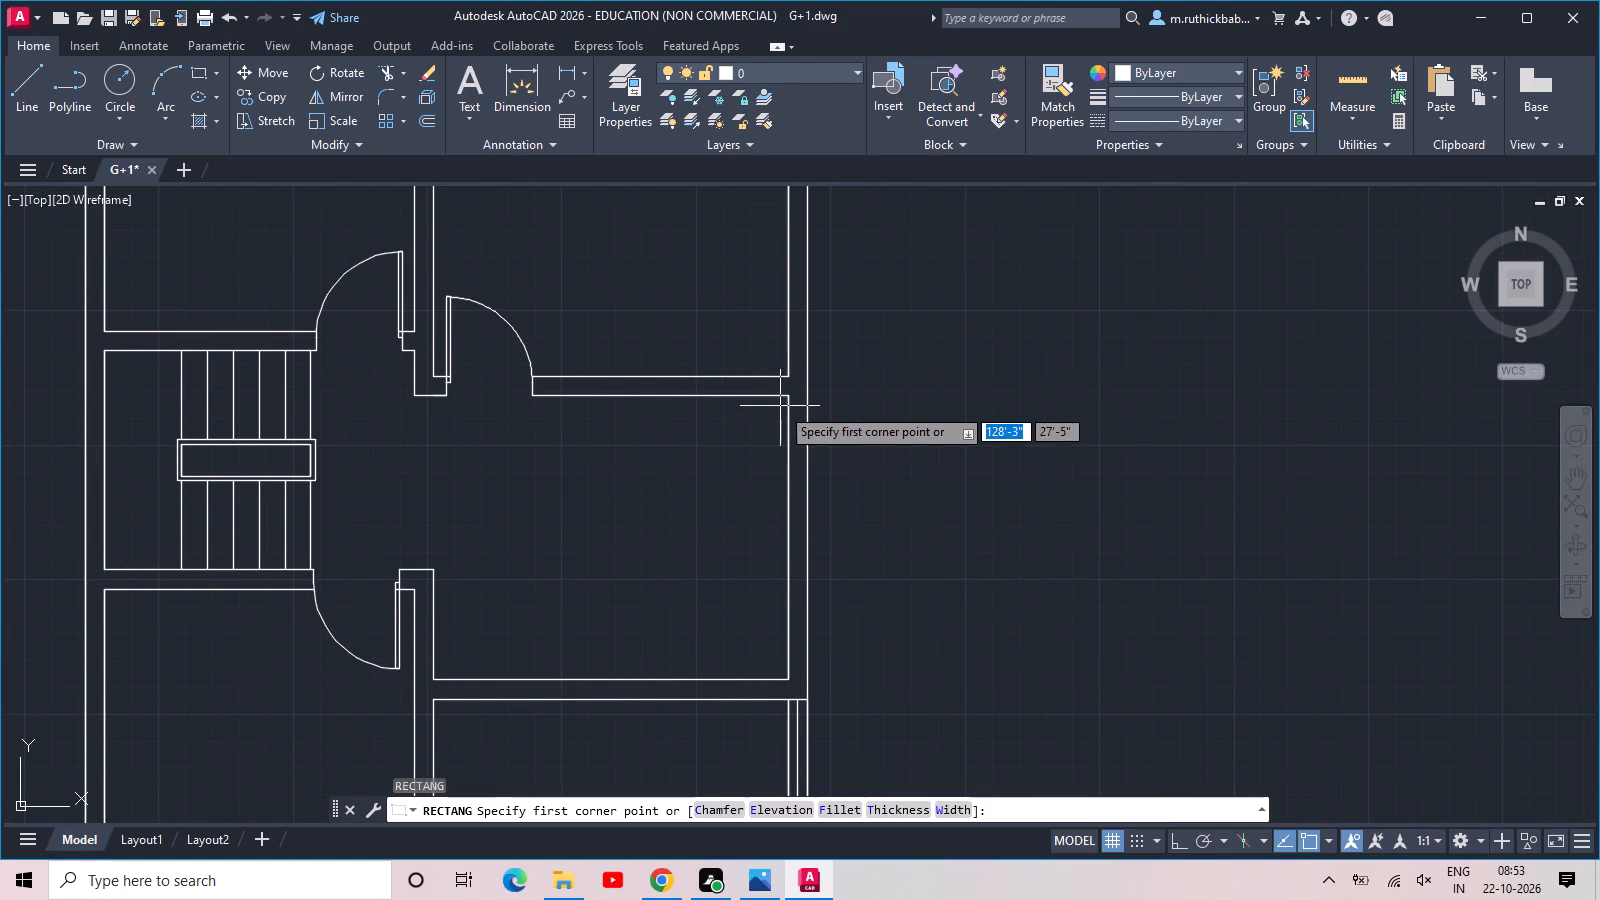
pyautogui.click(780, 398)
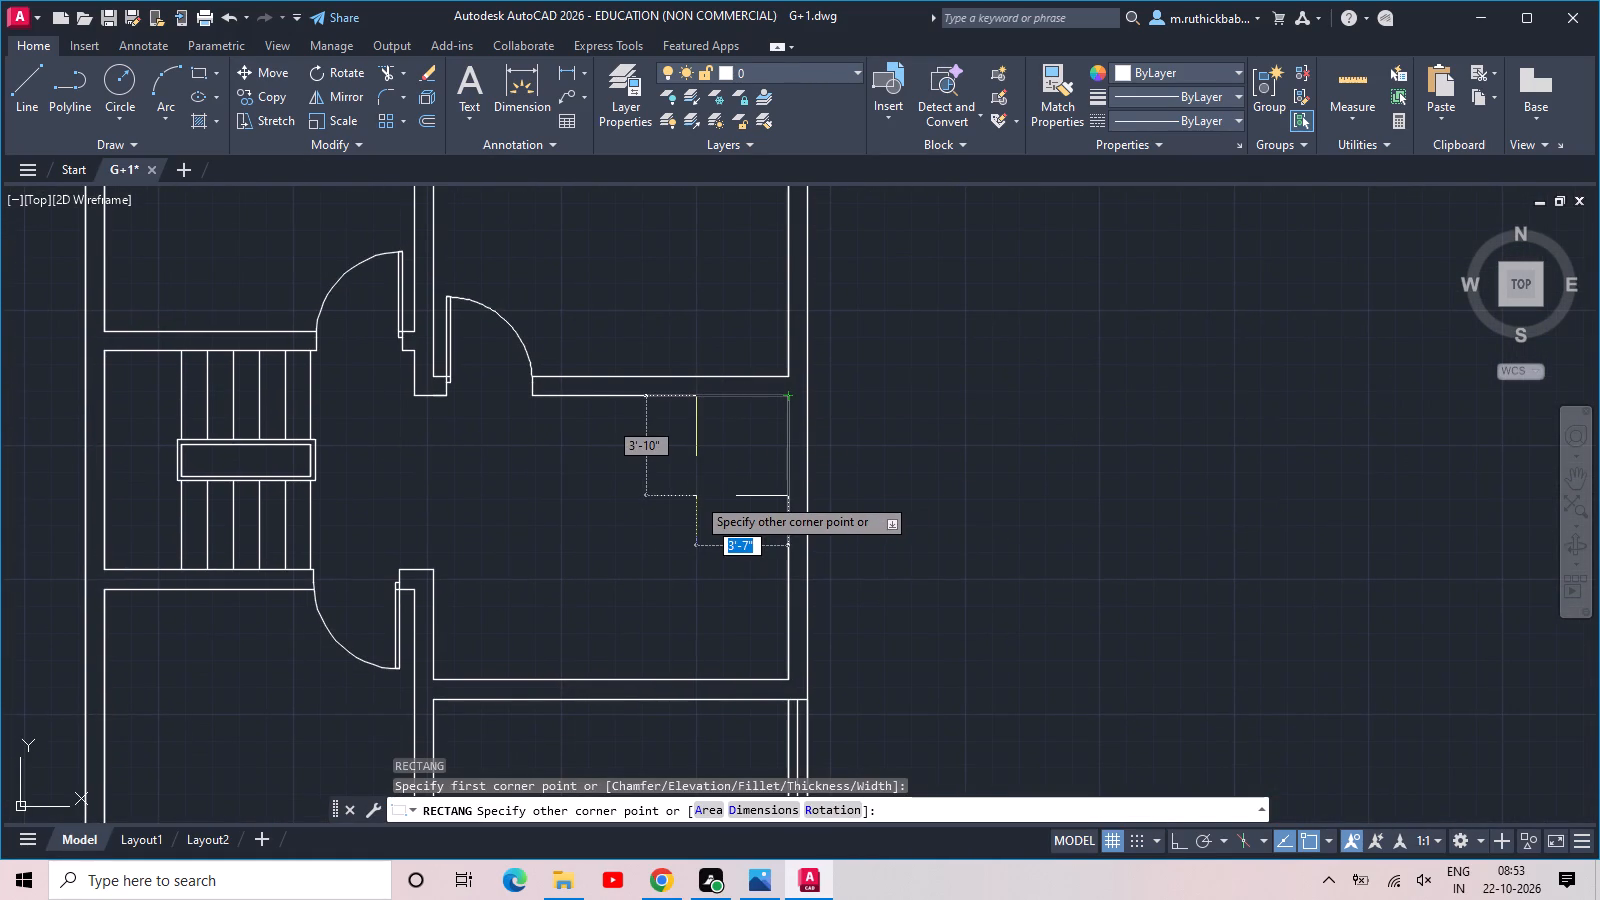
pyautogui.write("3'")
pyautogui.press('Tab')
pyautogui.write("3'")
pyautogui.press('Return')
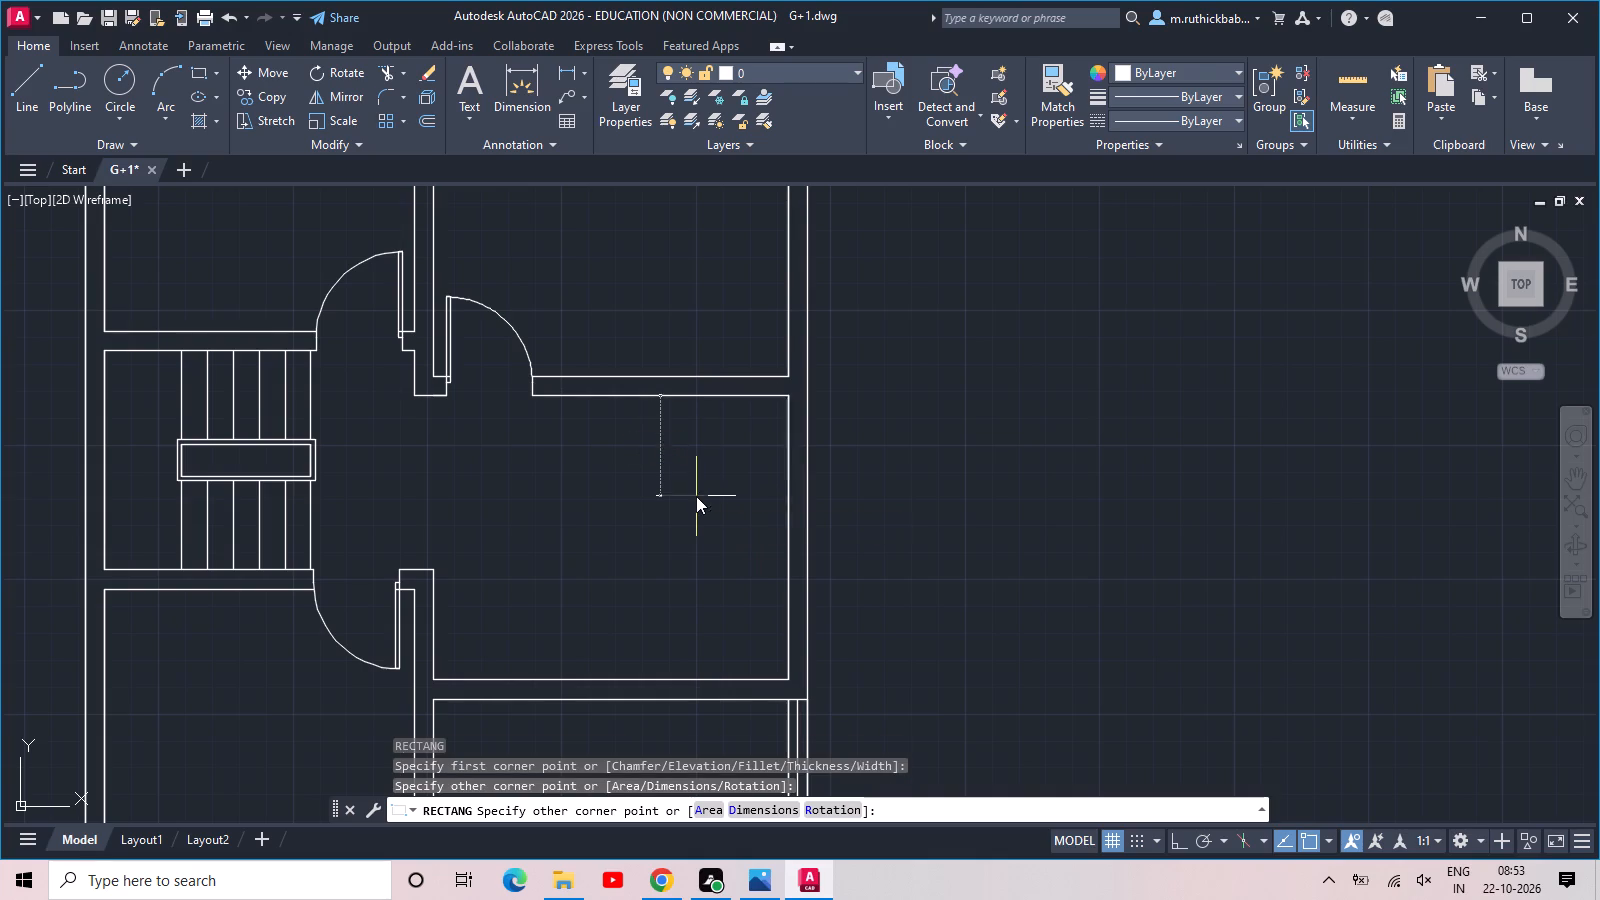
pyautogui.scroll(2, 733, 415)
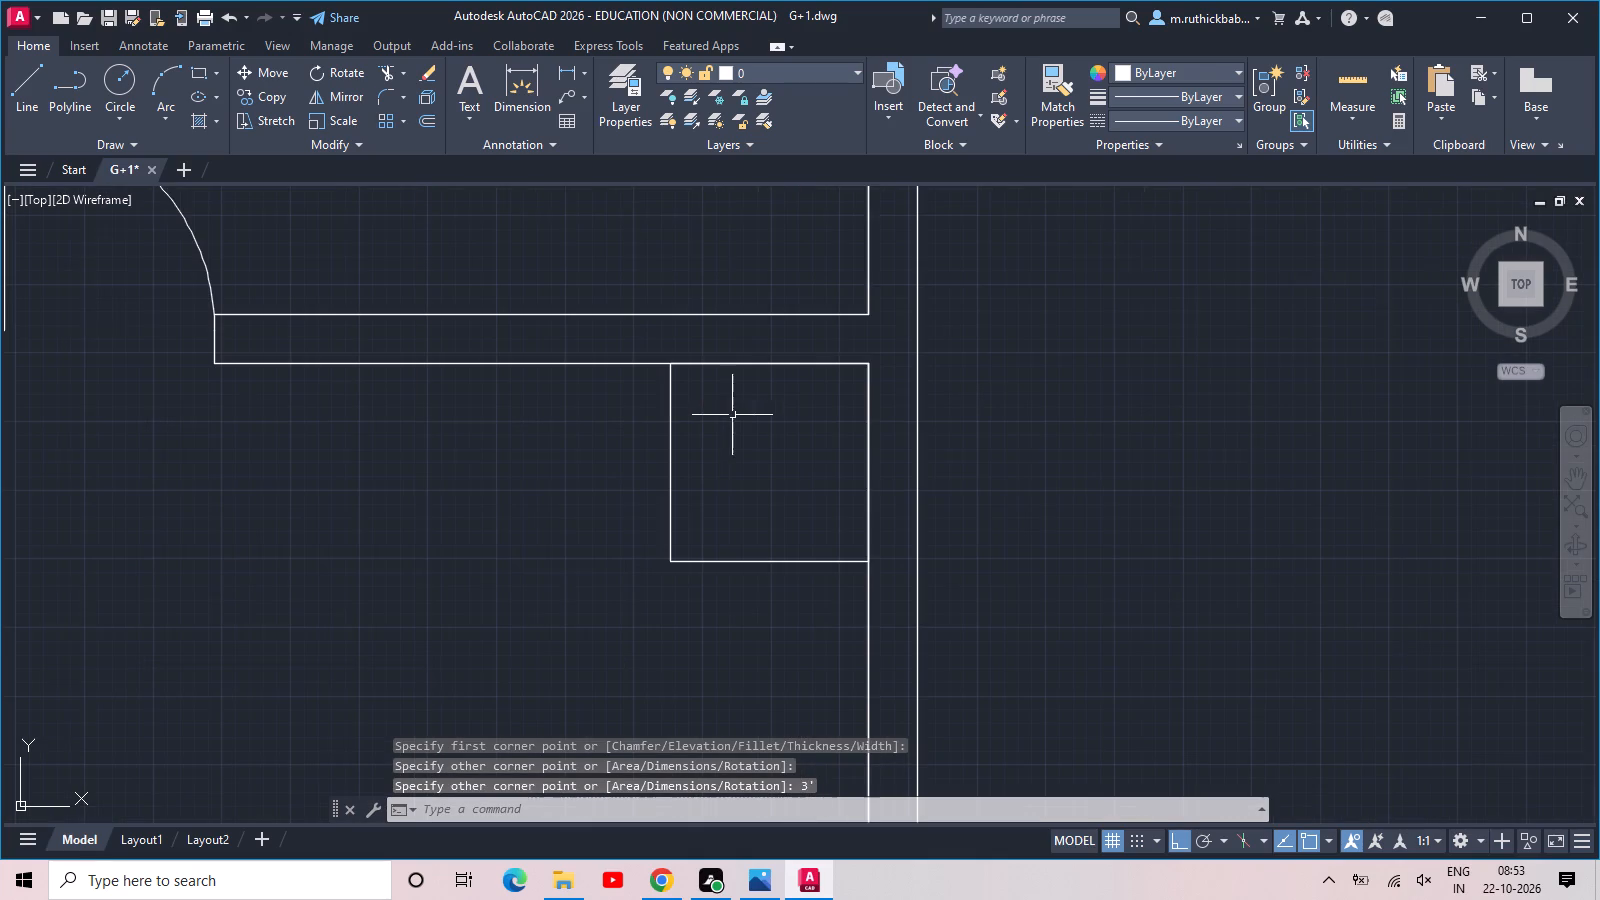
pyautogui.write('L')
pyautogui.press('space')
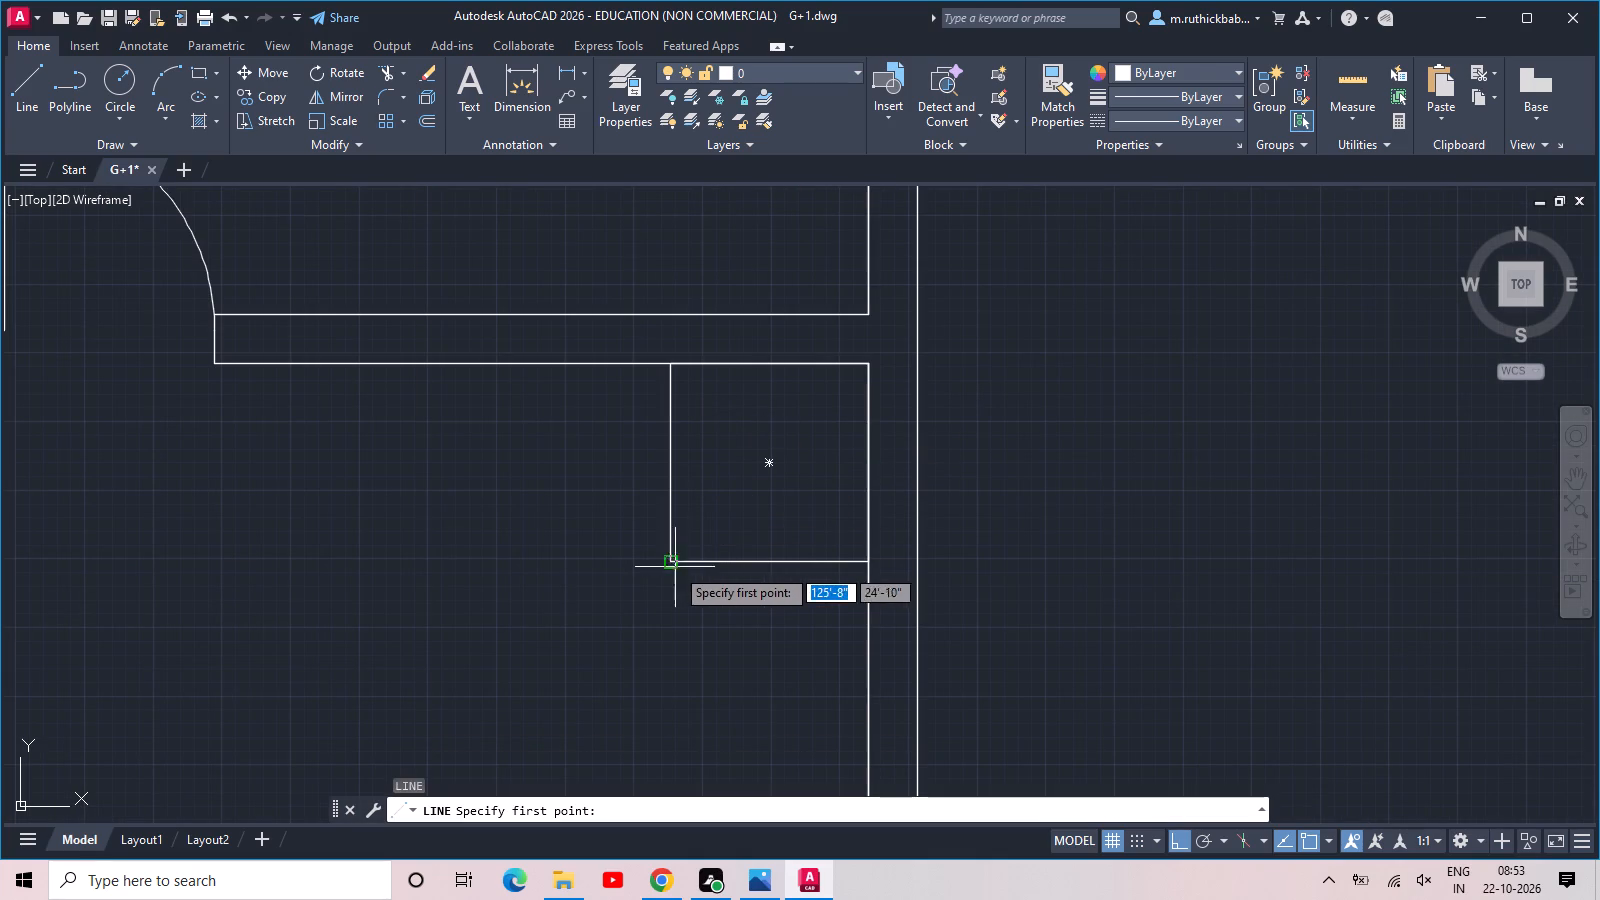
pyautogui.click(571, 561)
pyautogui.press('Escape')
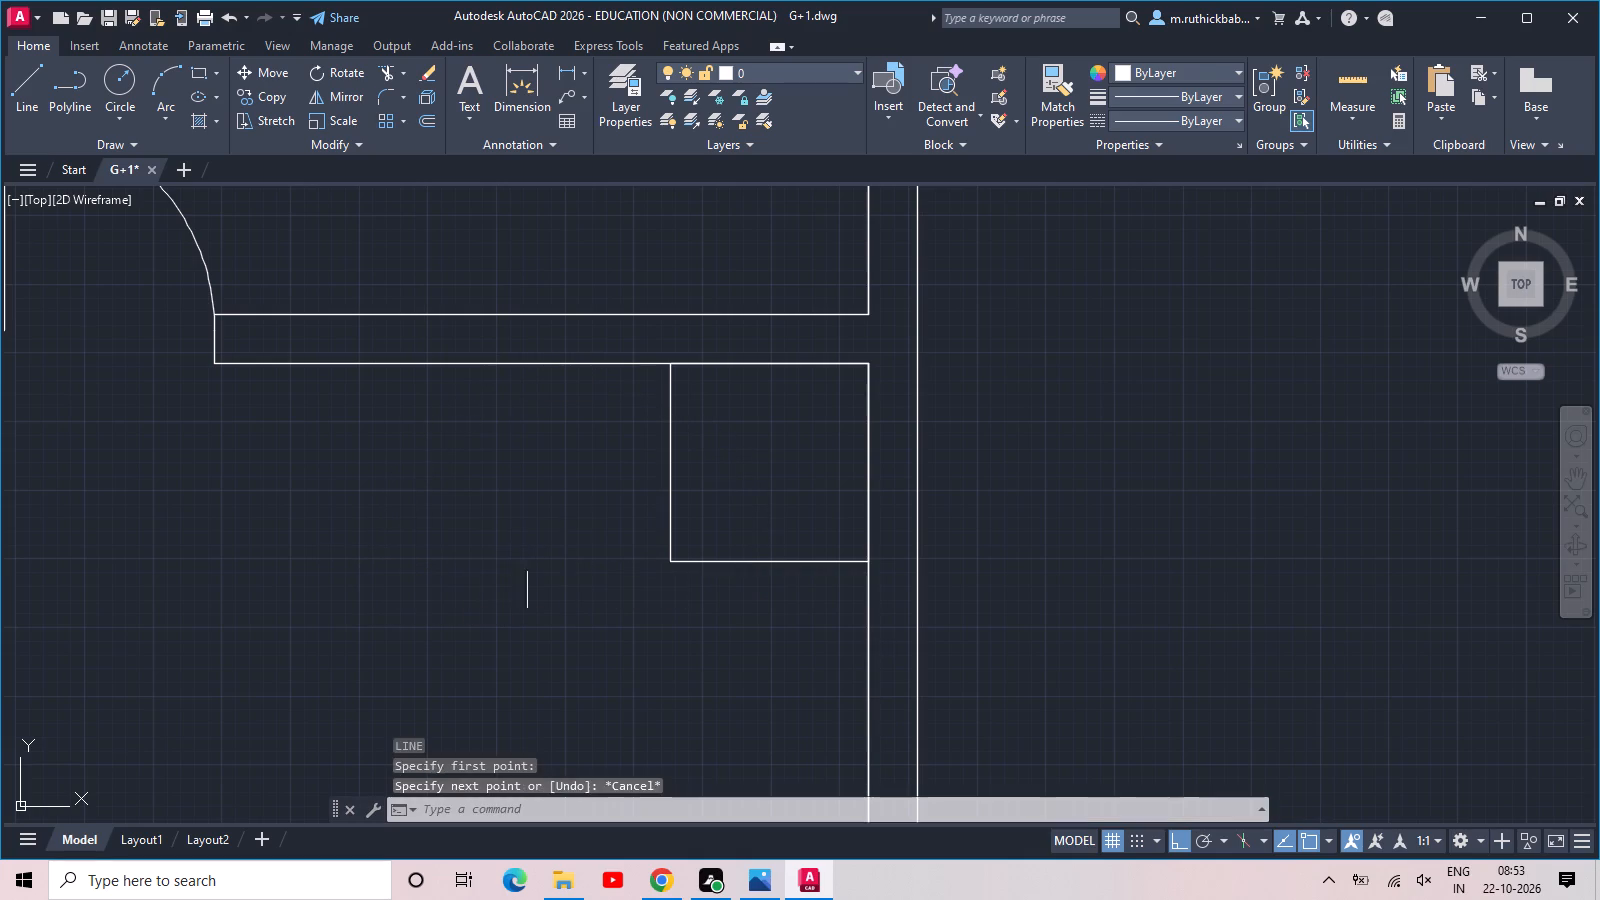
# Draw a 5' horizontal line leftward from the lower-left corner of the 3' by 3' rectangle.
pyautogui.press('space')
pyautogui.click(675, 564)
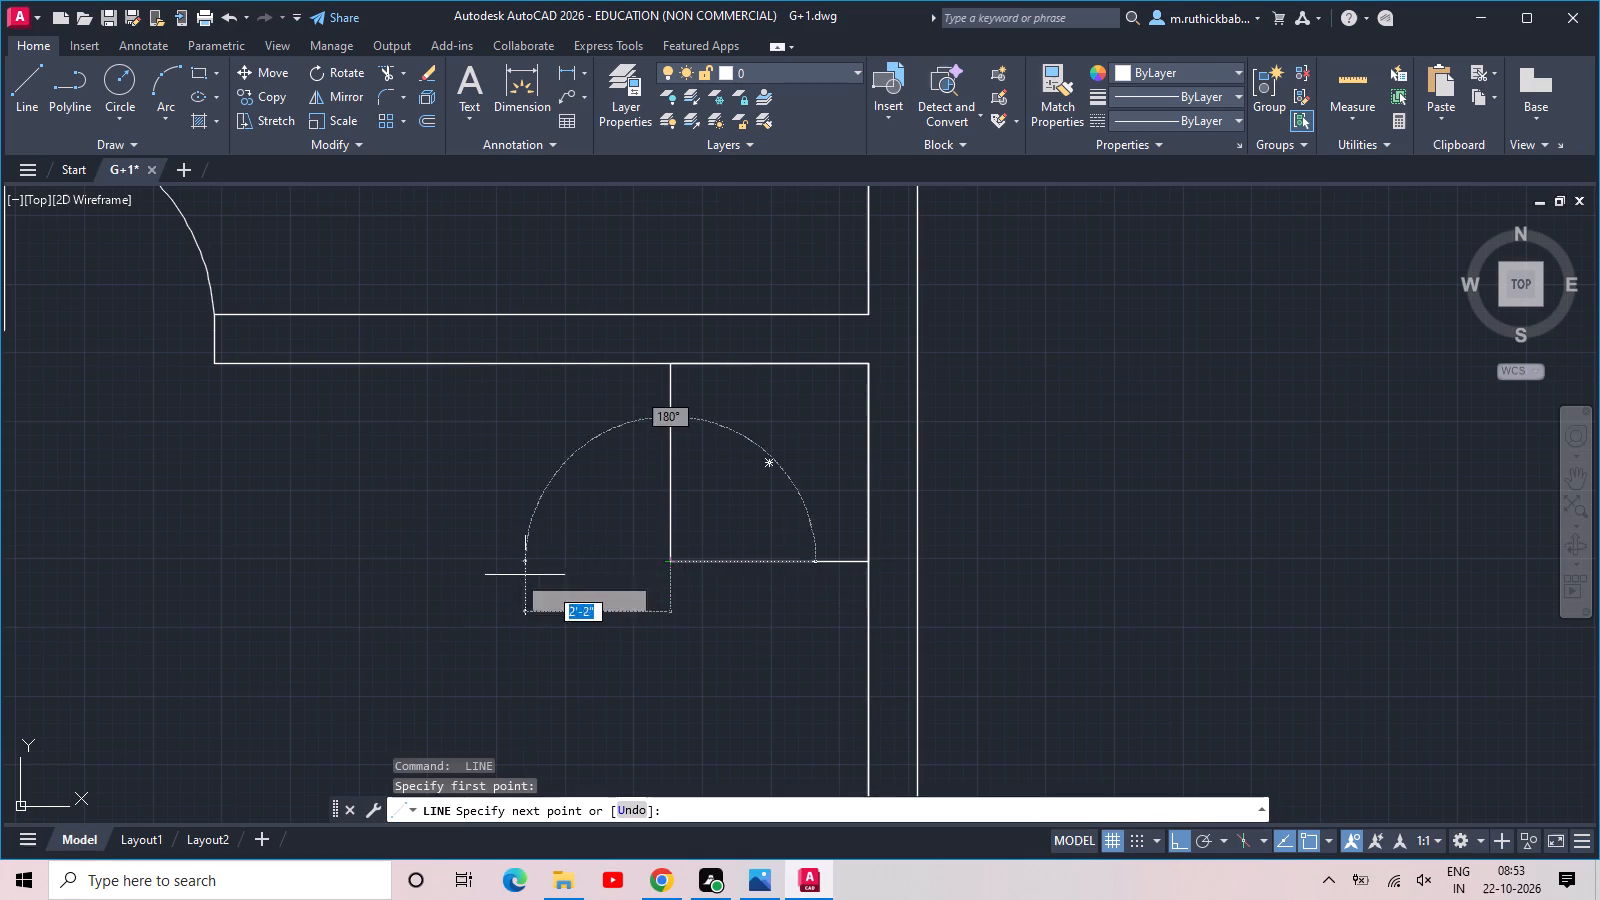
pyautogui.write("5'")
pyautogui.press('Return')
pyautogui.press('space')
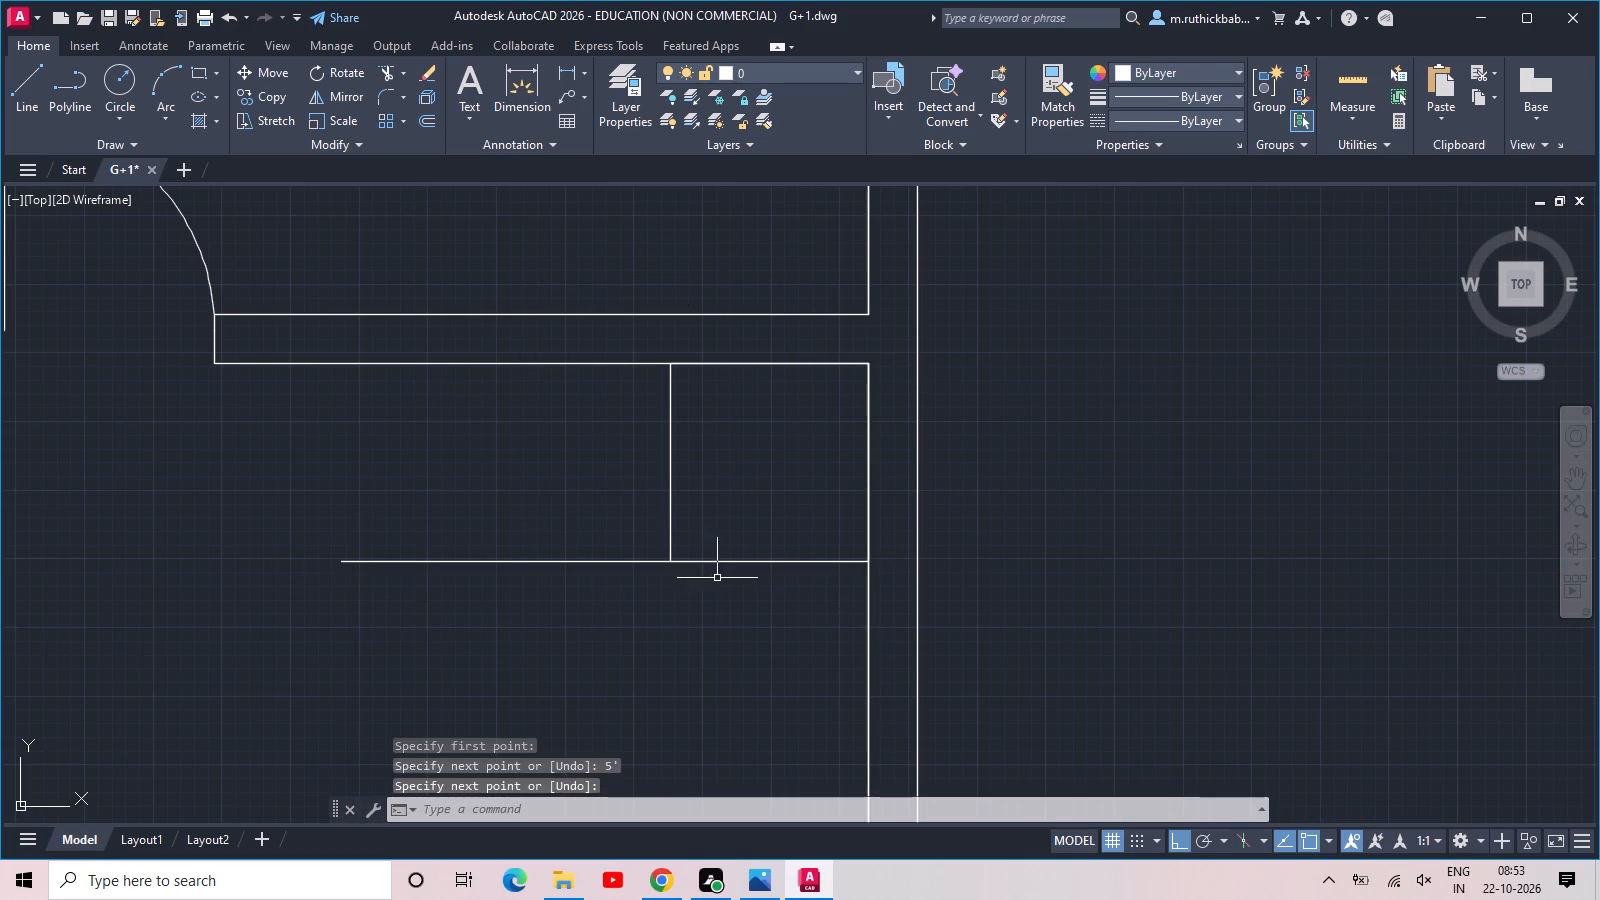
pyautogui.moveTo(724, 573); pyautogui.dragTo(518, 412, button='middle')
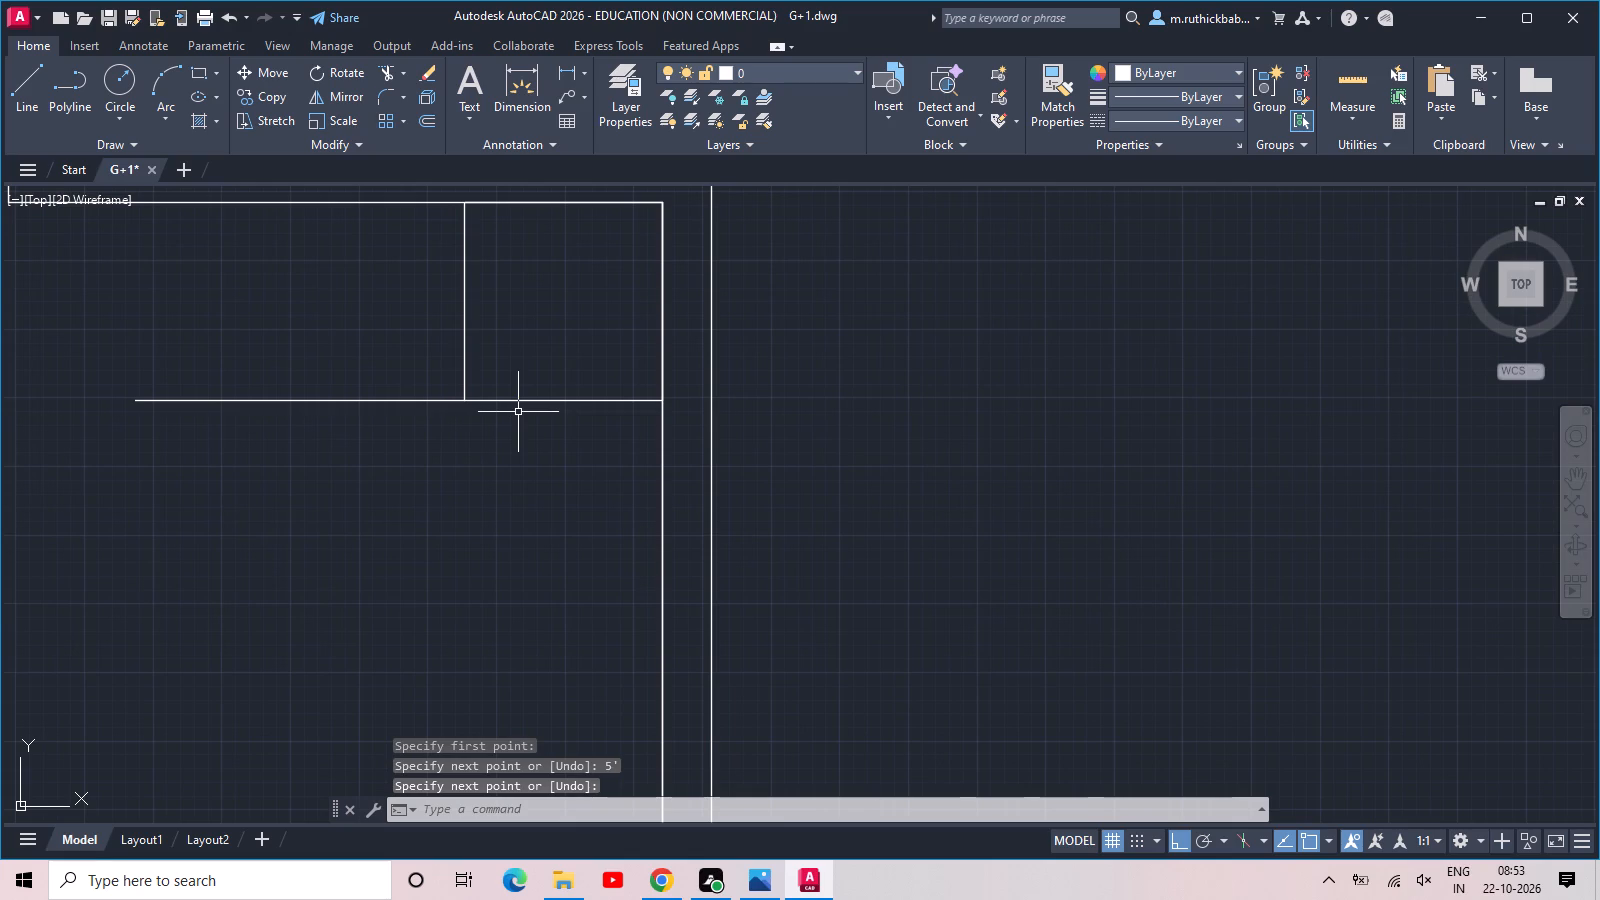
# Draw a 6' vertical line downward from the lower-left corner of the 3' by 3' rectangle.
pyautogui.write('L')
pyautogui.press('space')
pyautogui.click(458, 392)
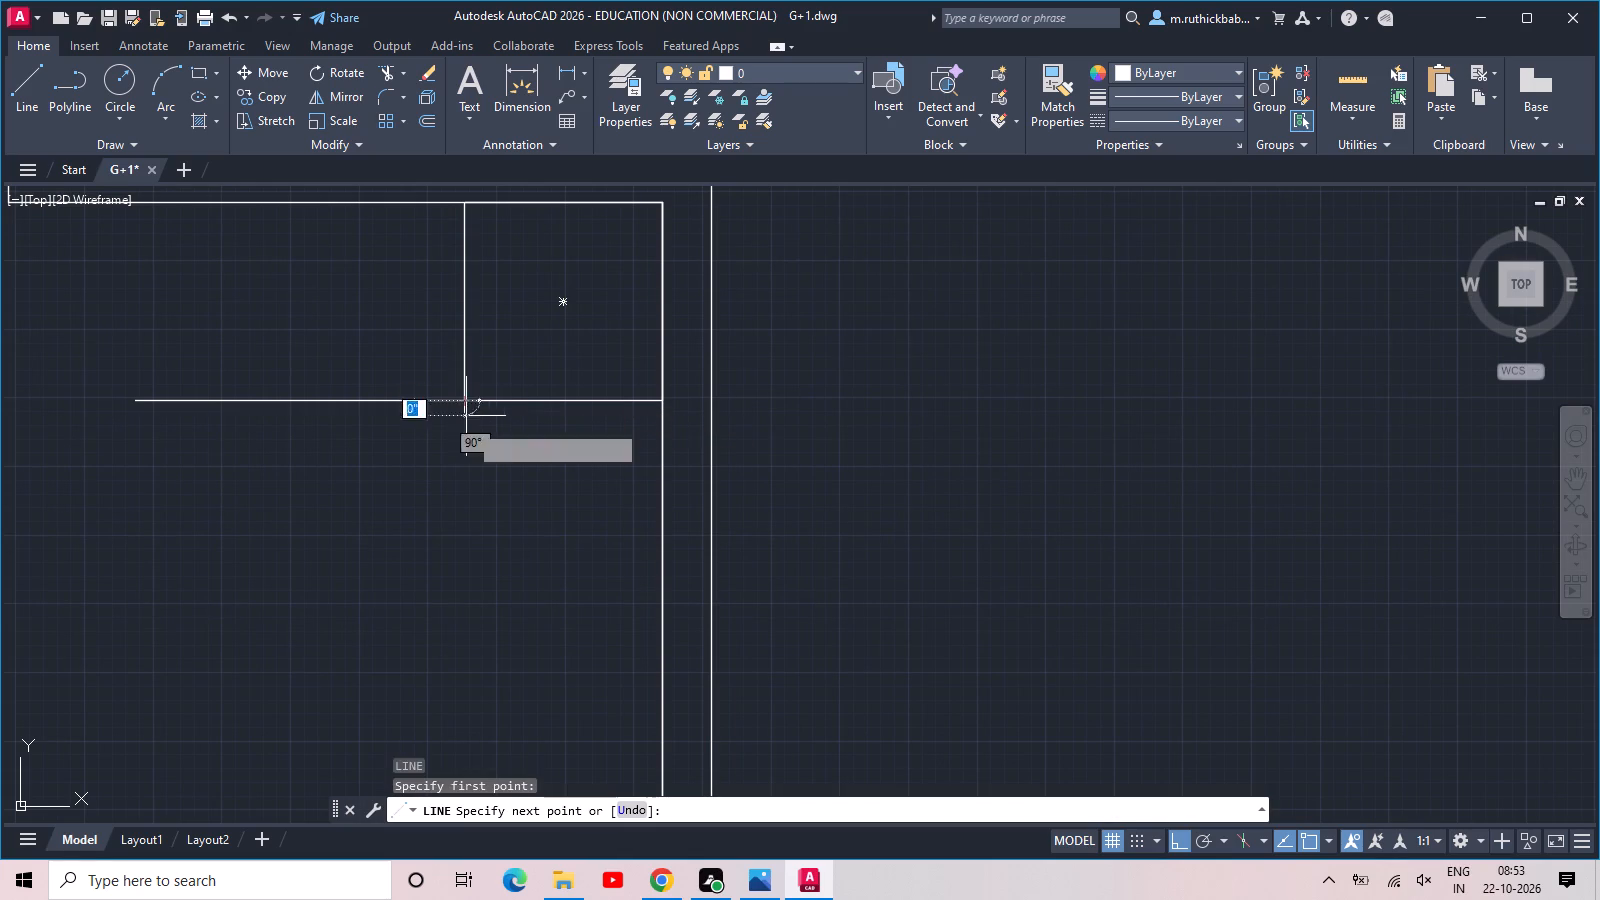
pyautogui.press('Escape')
pyautogui.press('space')
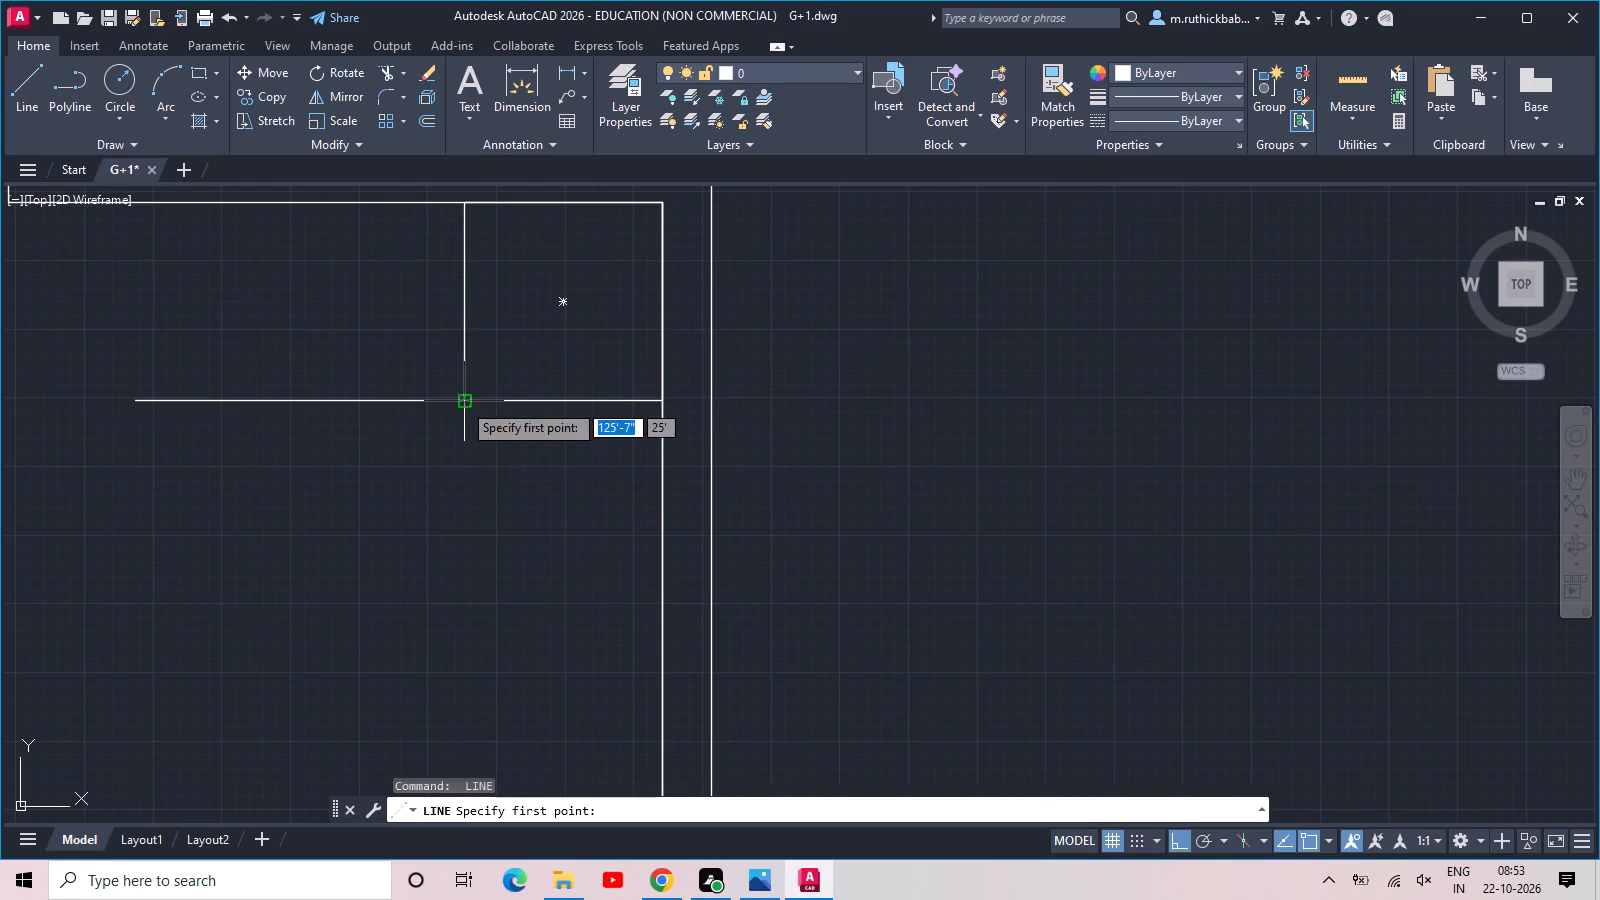
pyautogui.click(465, 405)
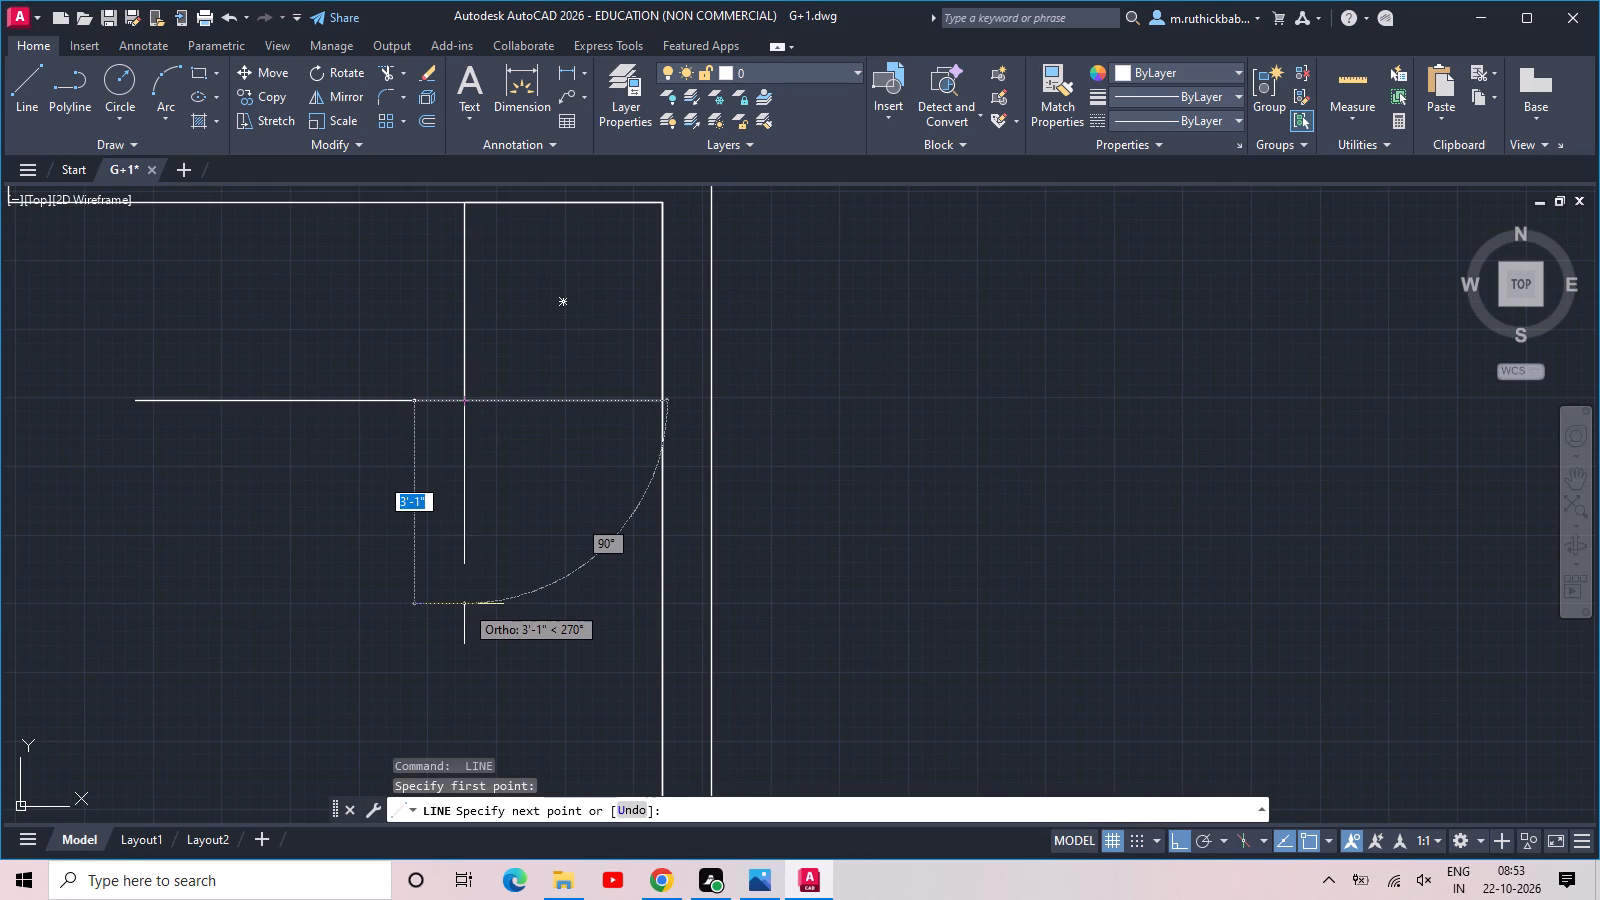
pyautogui.write("6'")
pyautogui.press('Return')
pyautogui.press('Escape')
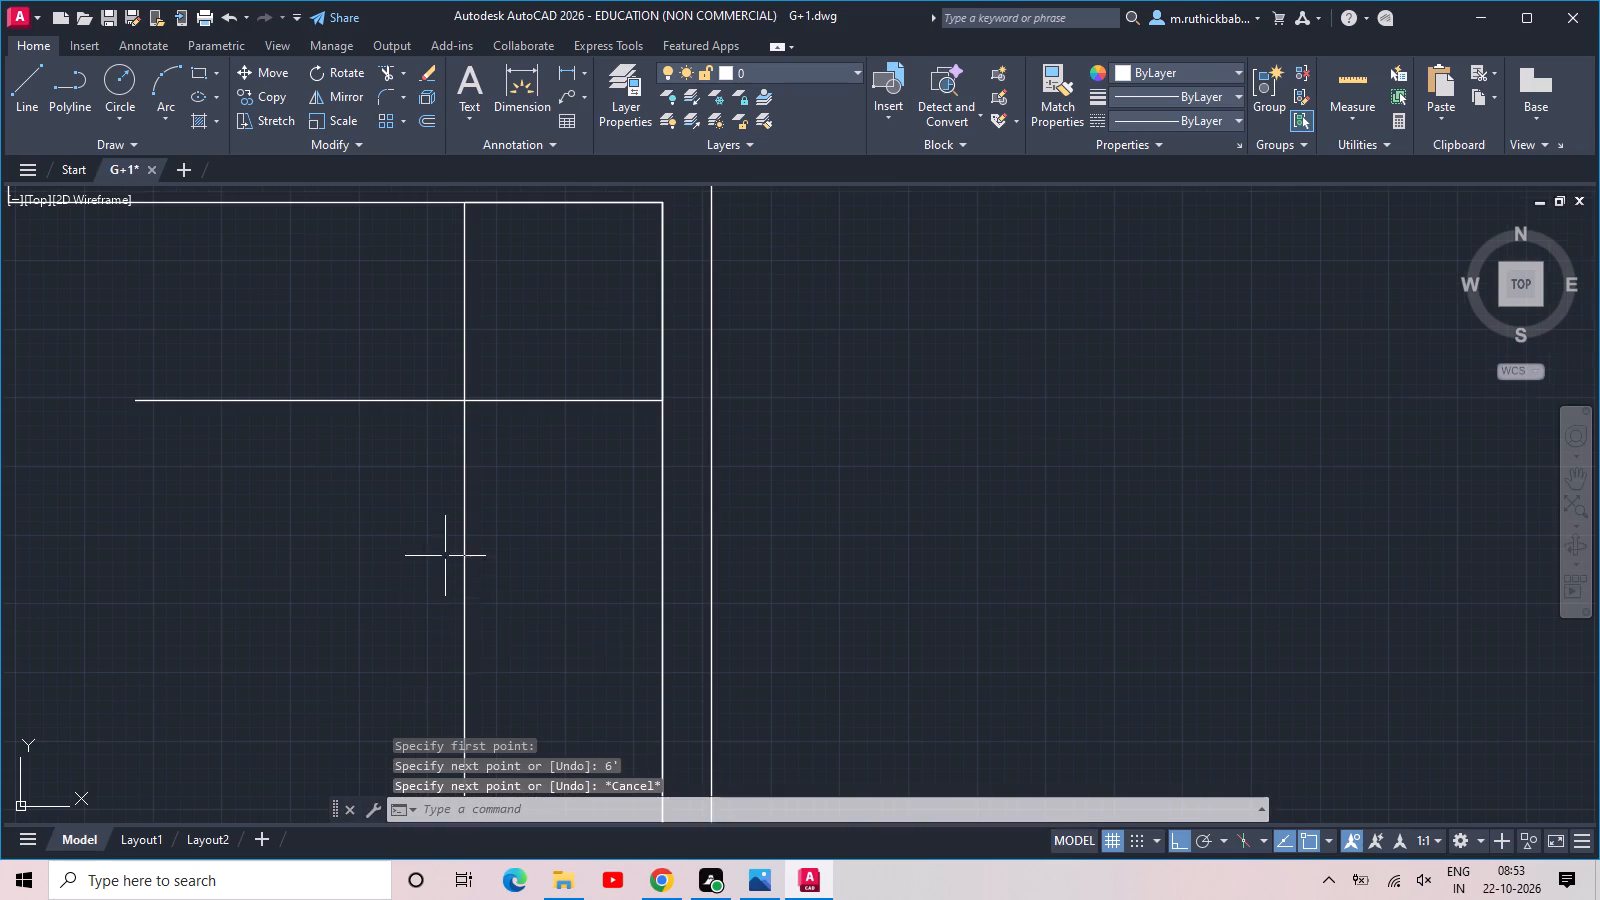
# Explode the 3' by 3' rectangle into separate lines.
pyautogui.scroll(-2, 443, 551)
pyautogui.scroll(2, 485, 428)
pyautogui.moveTo(463, 469); pyautogui.dragTo(426, 456)
pyautogui.click(395, 446)
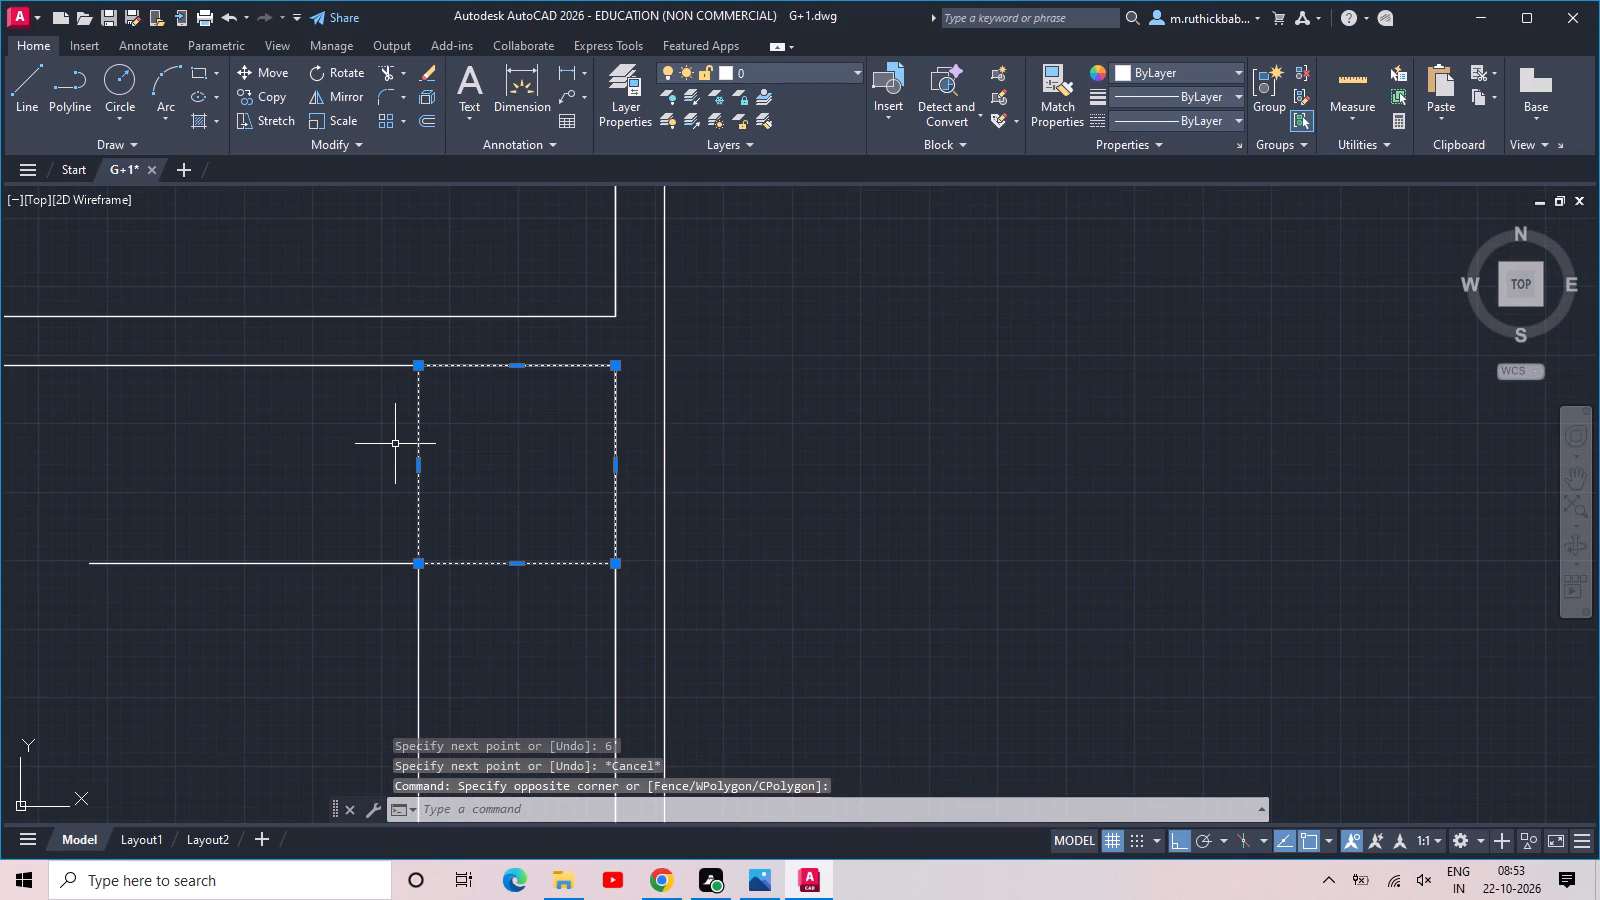
pyautogui.write('X')
pyautogui.press('space')
# Start copying the exploded square's left side, with its lower endpoint as the base point.
pyautogui.moveTo(495, 490); pyautogui.dragTo(469, 488)
pyautogui.click(314, 462)
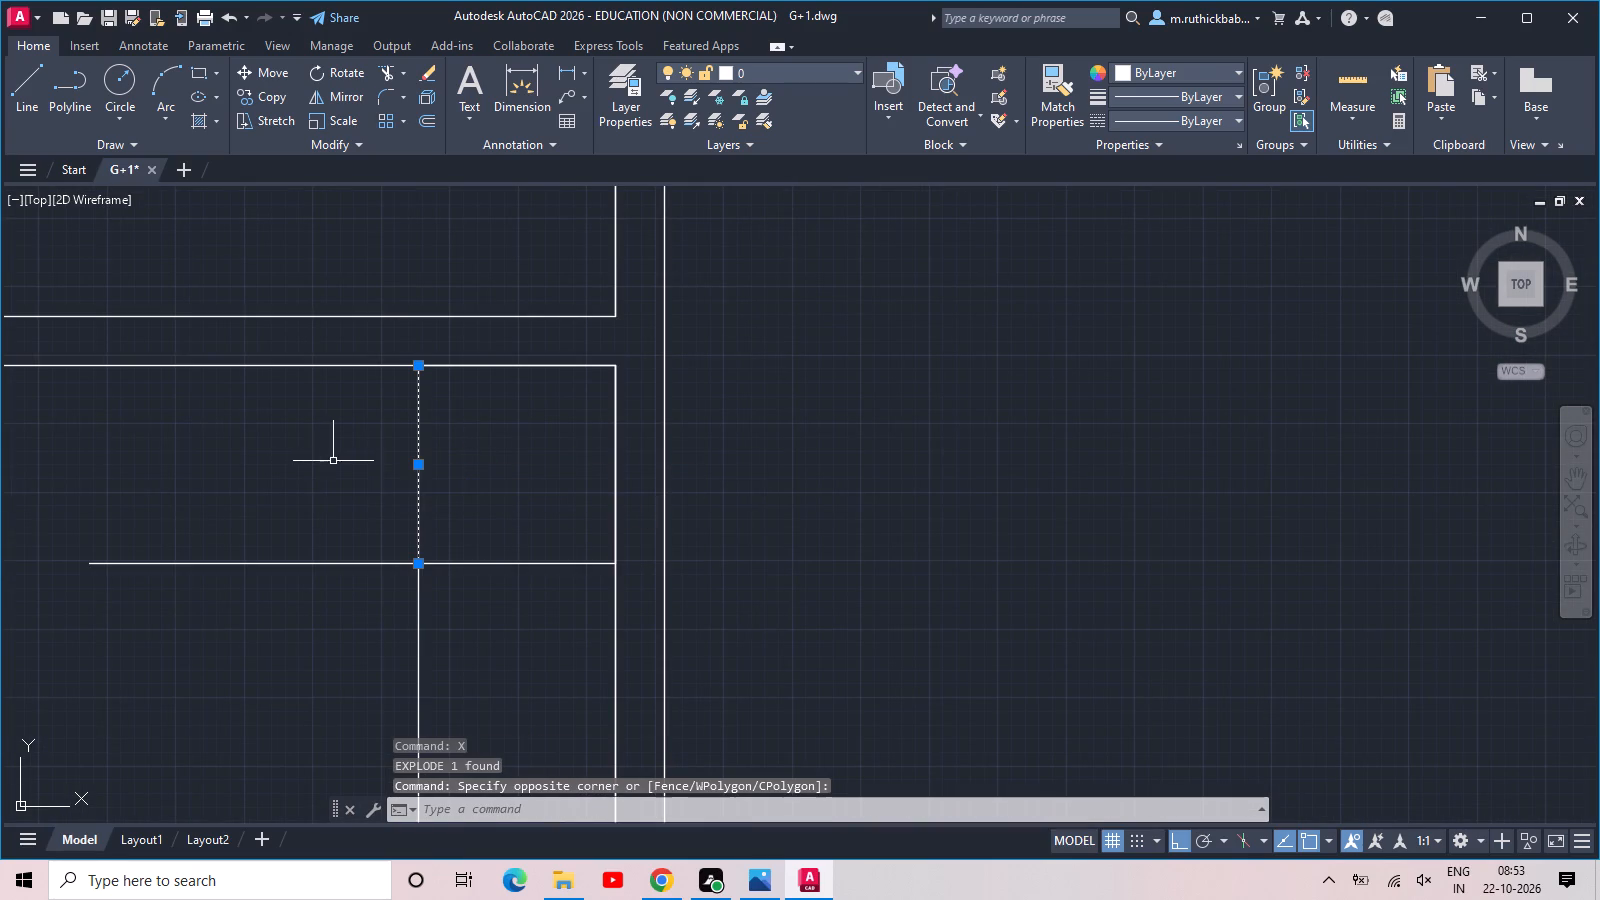
pyautogui.press('c')
pyautogui.write('O')
pyautogui.press('space')
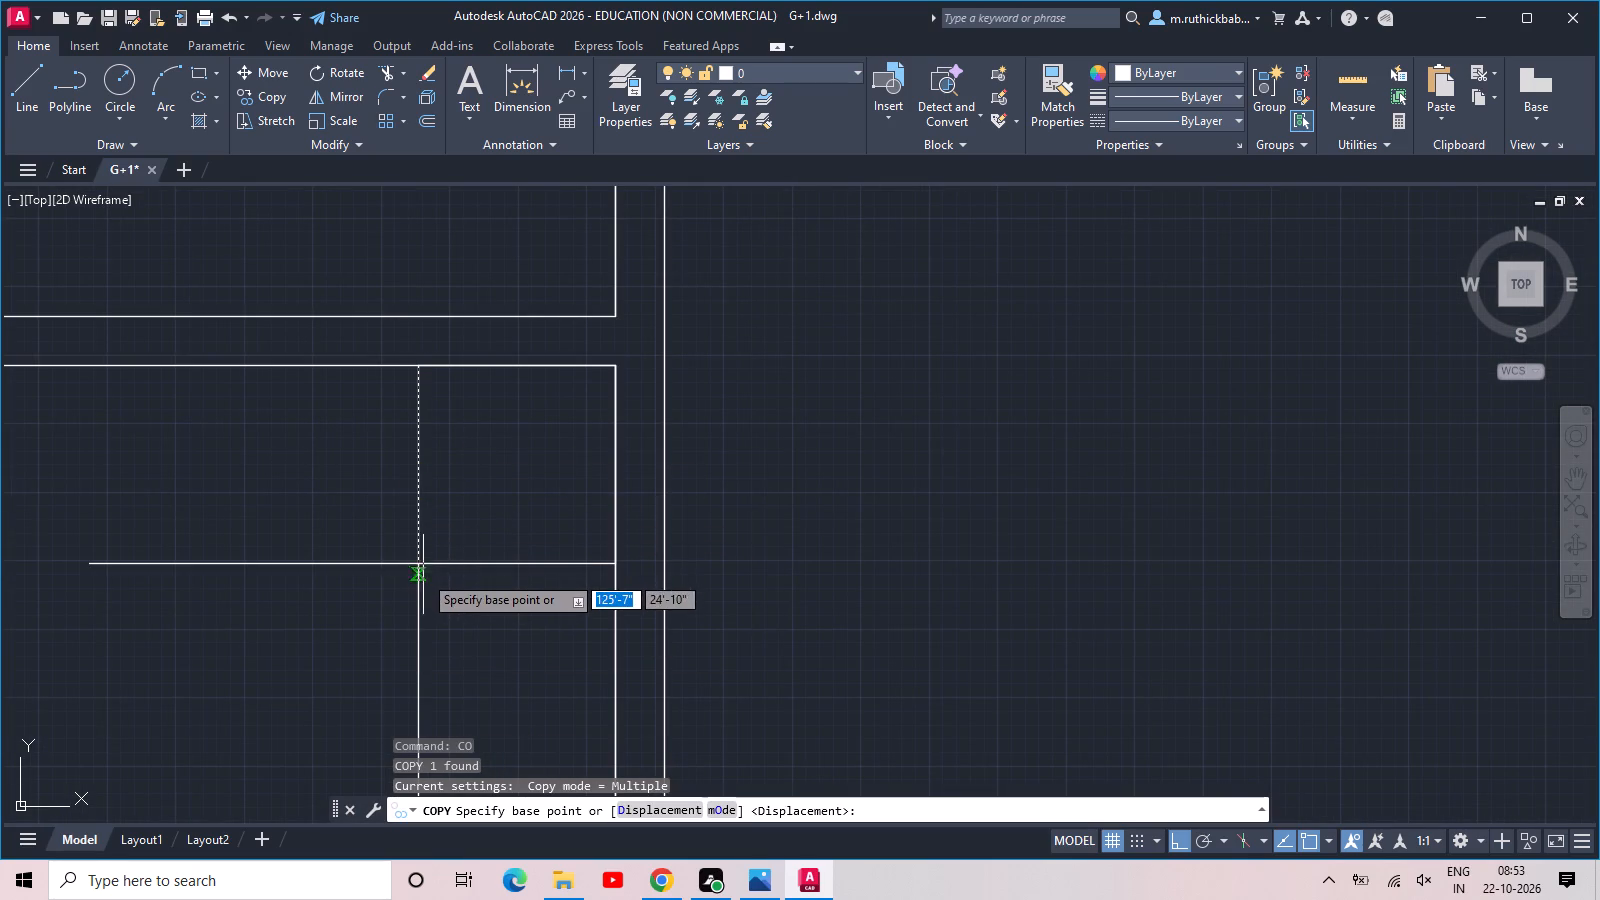
pyautogui.click(420, 565)
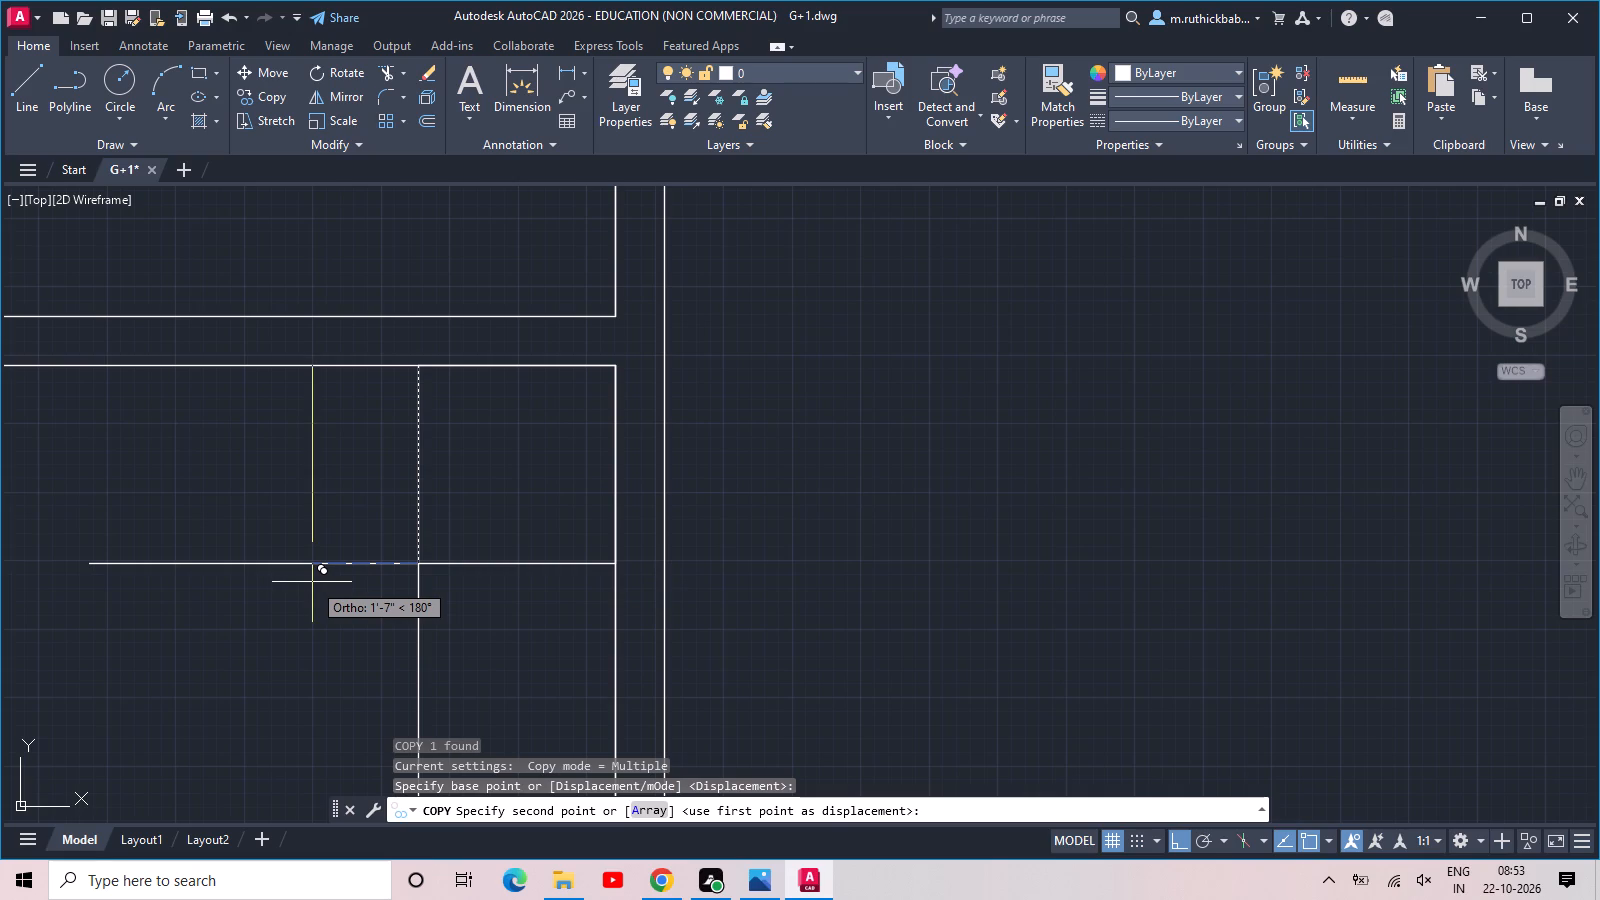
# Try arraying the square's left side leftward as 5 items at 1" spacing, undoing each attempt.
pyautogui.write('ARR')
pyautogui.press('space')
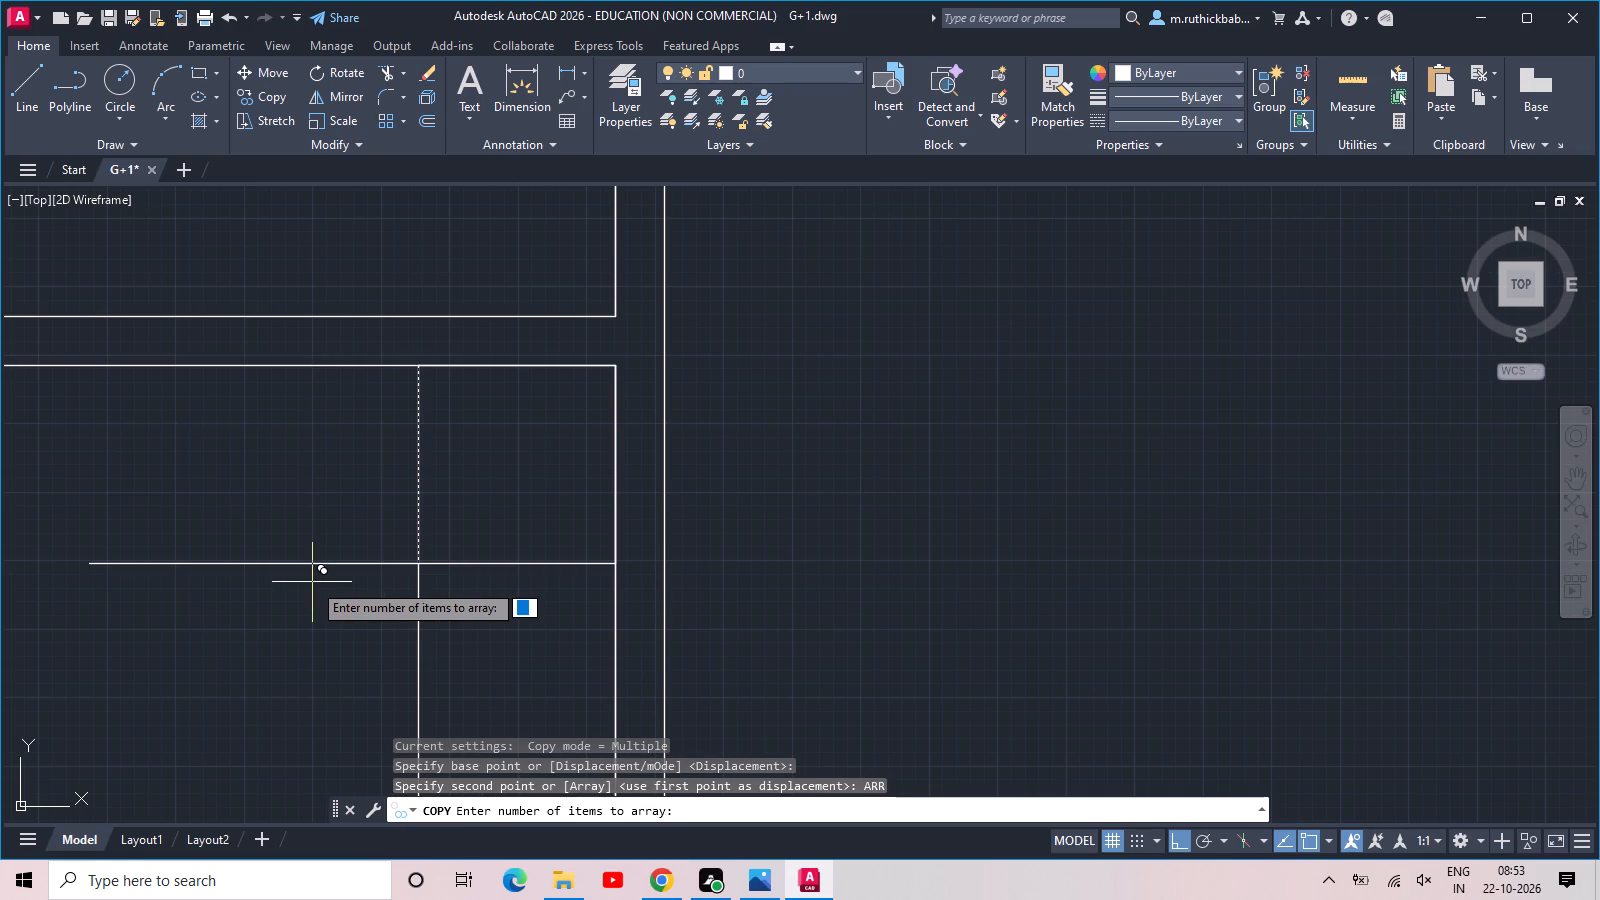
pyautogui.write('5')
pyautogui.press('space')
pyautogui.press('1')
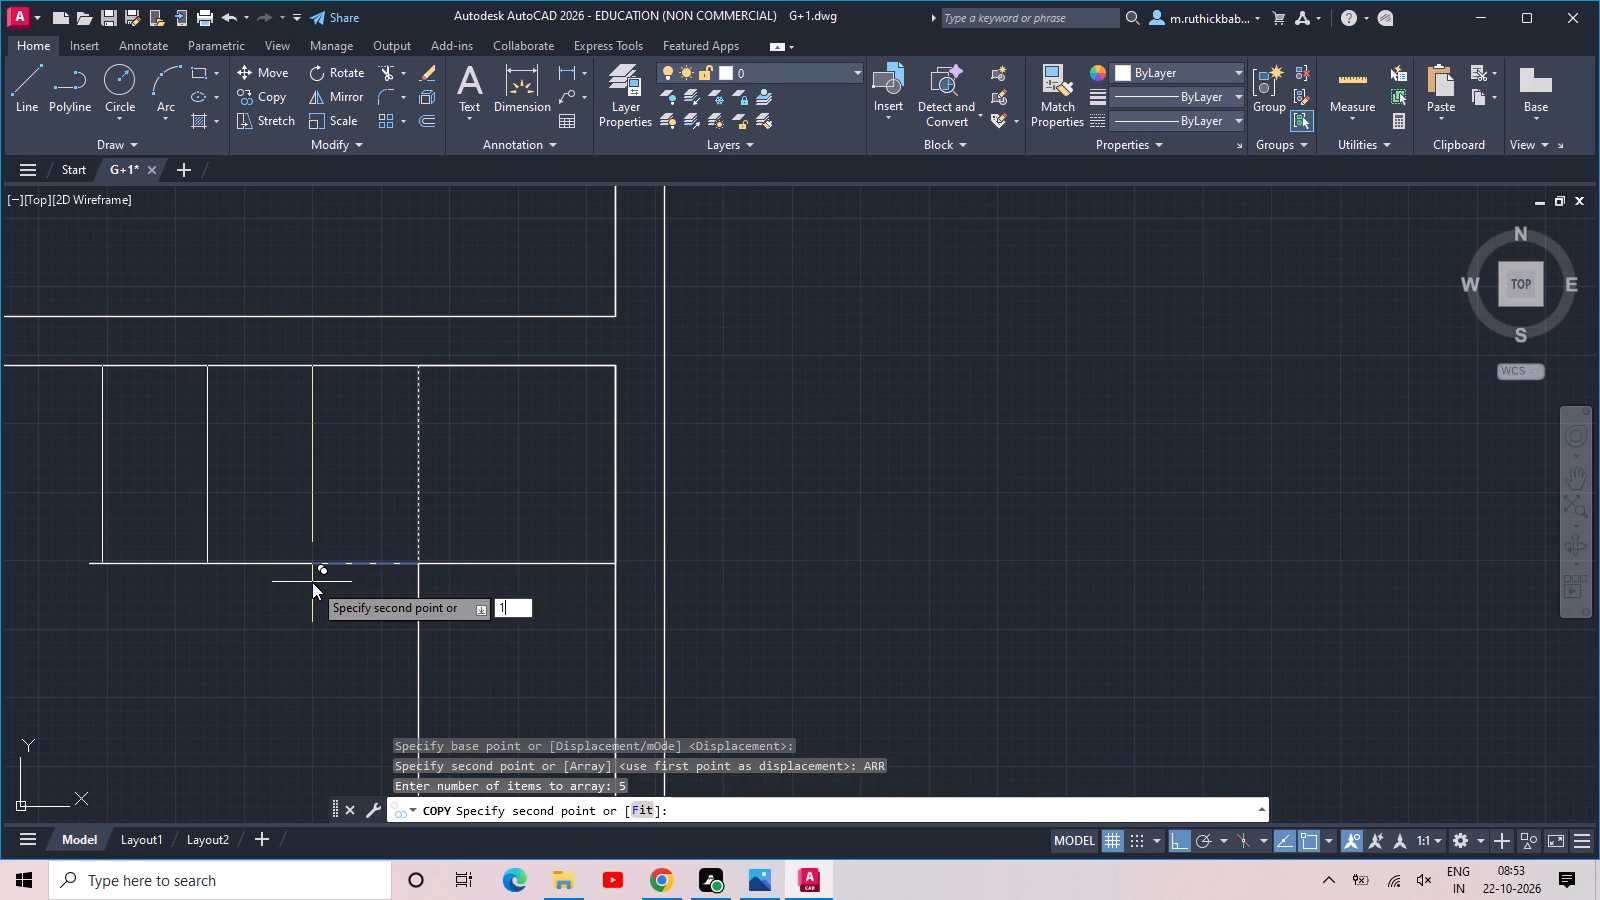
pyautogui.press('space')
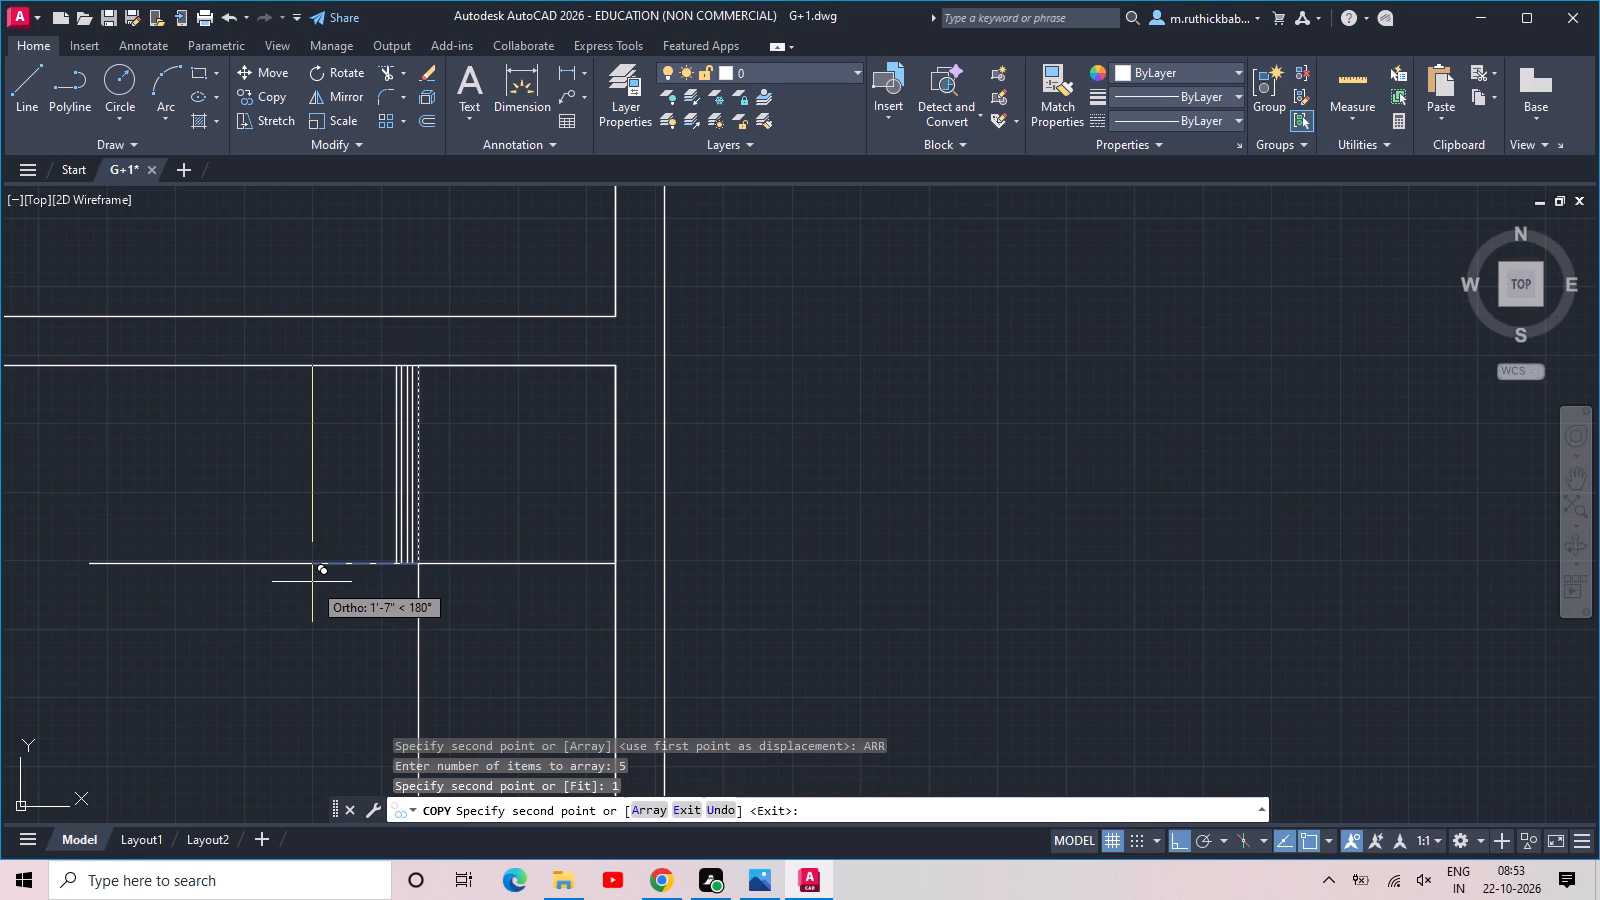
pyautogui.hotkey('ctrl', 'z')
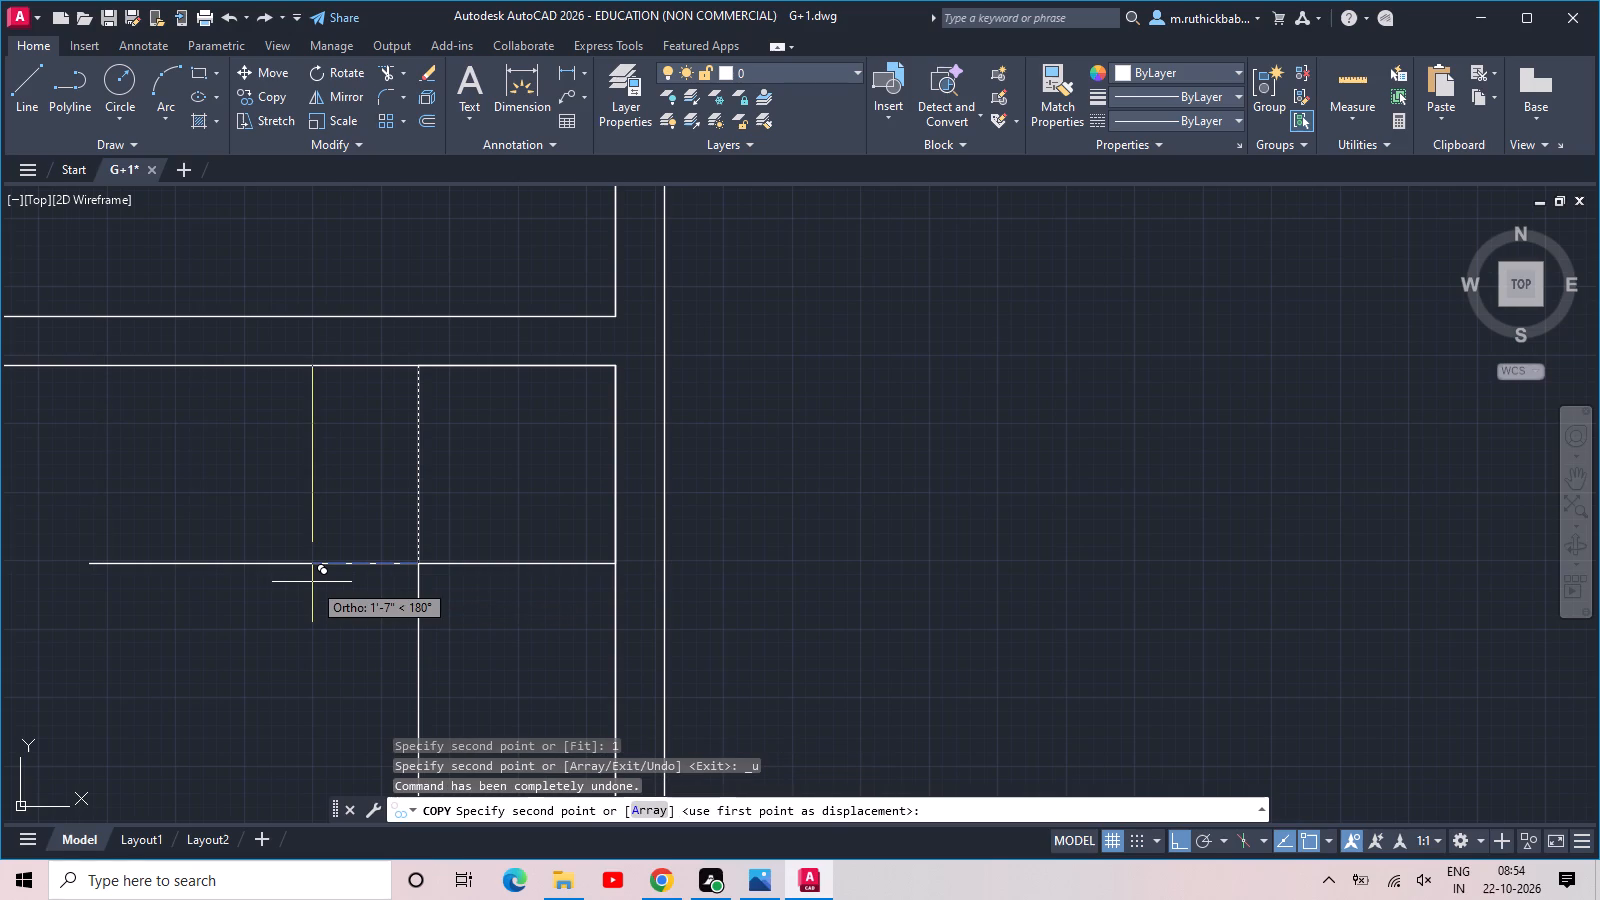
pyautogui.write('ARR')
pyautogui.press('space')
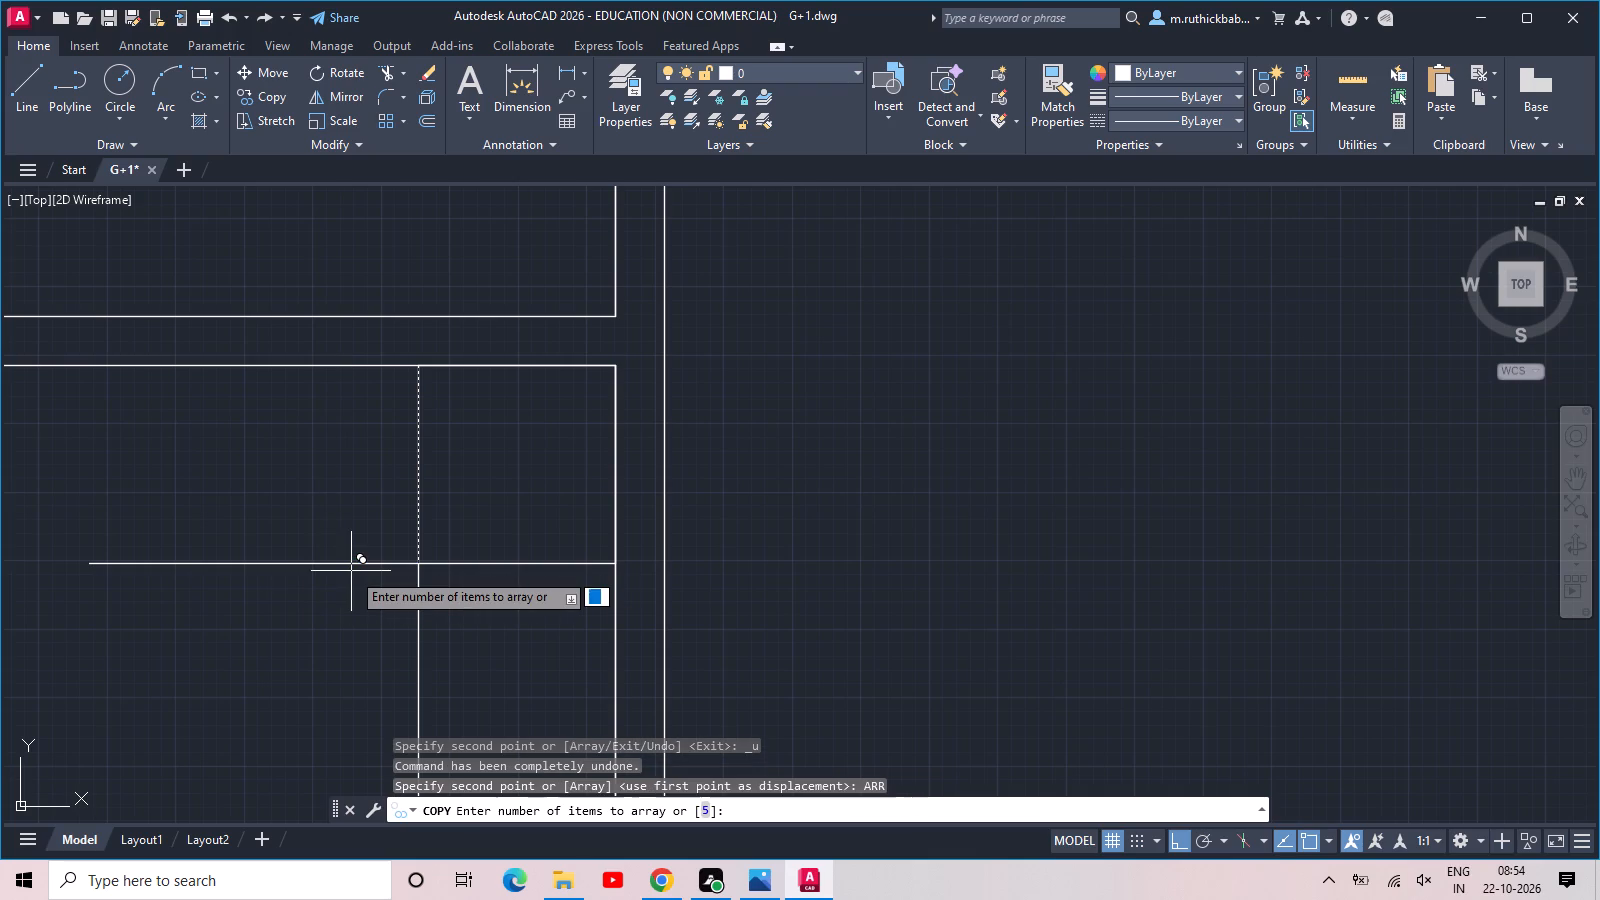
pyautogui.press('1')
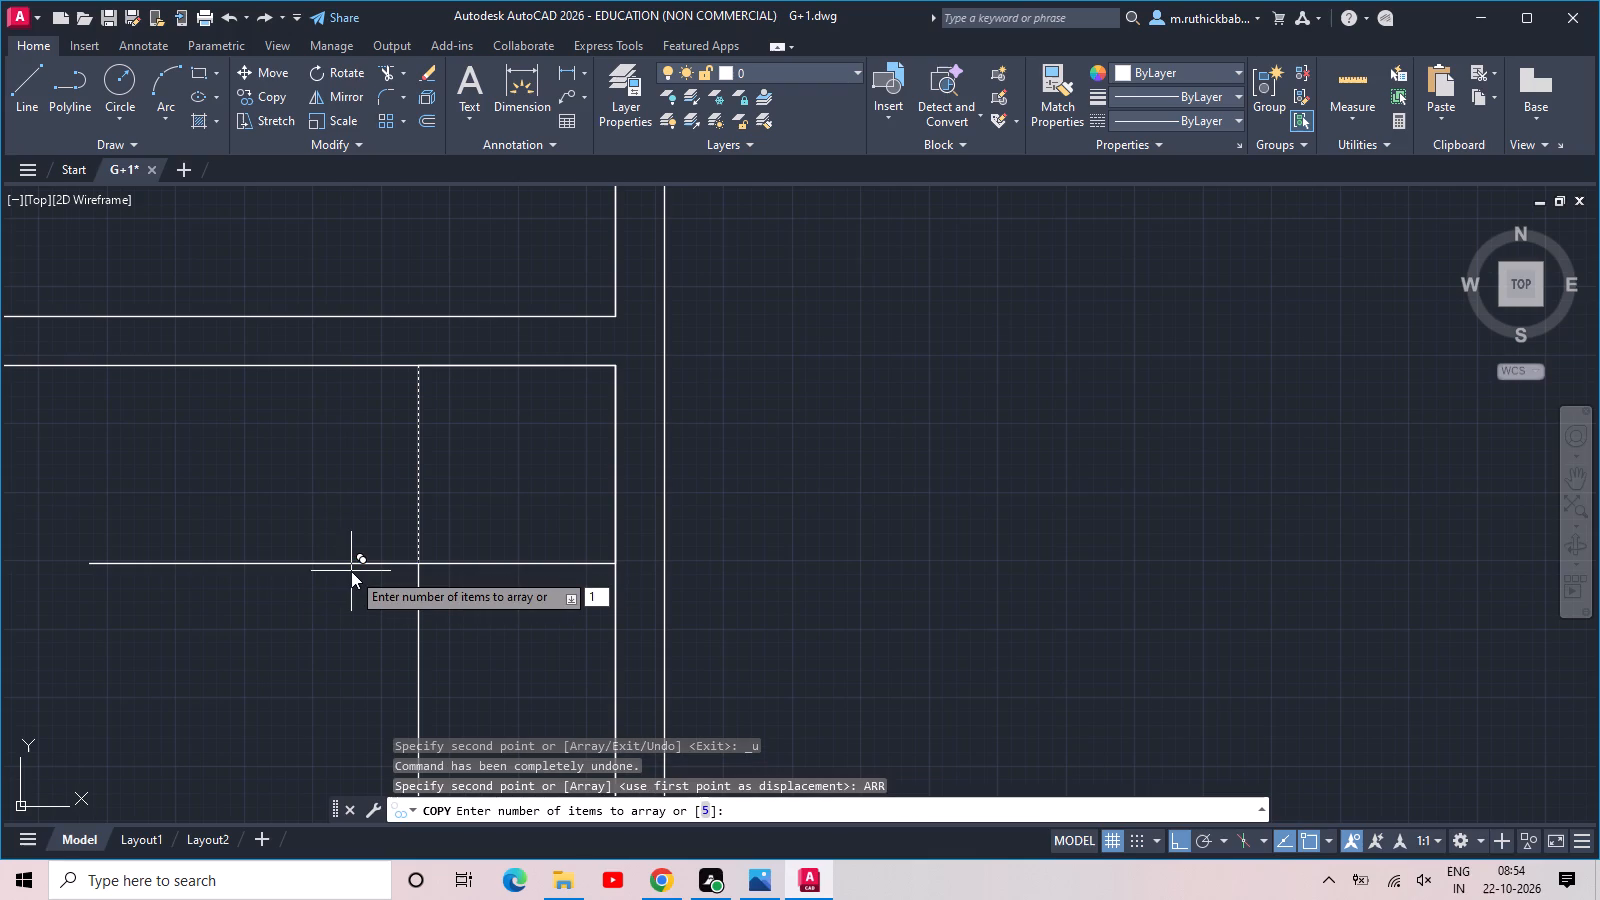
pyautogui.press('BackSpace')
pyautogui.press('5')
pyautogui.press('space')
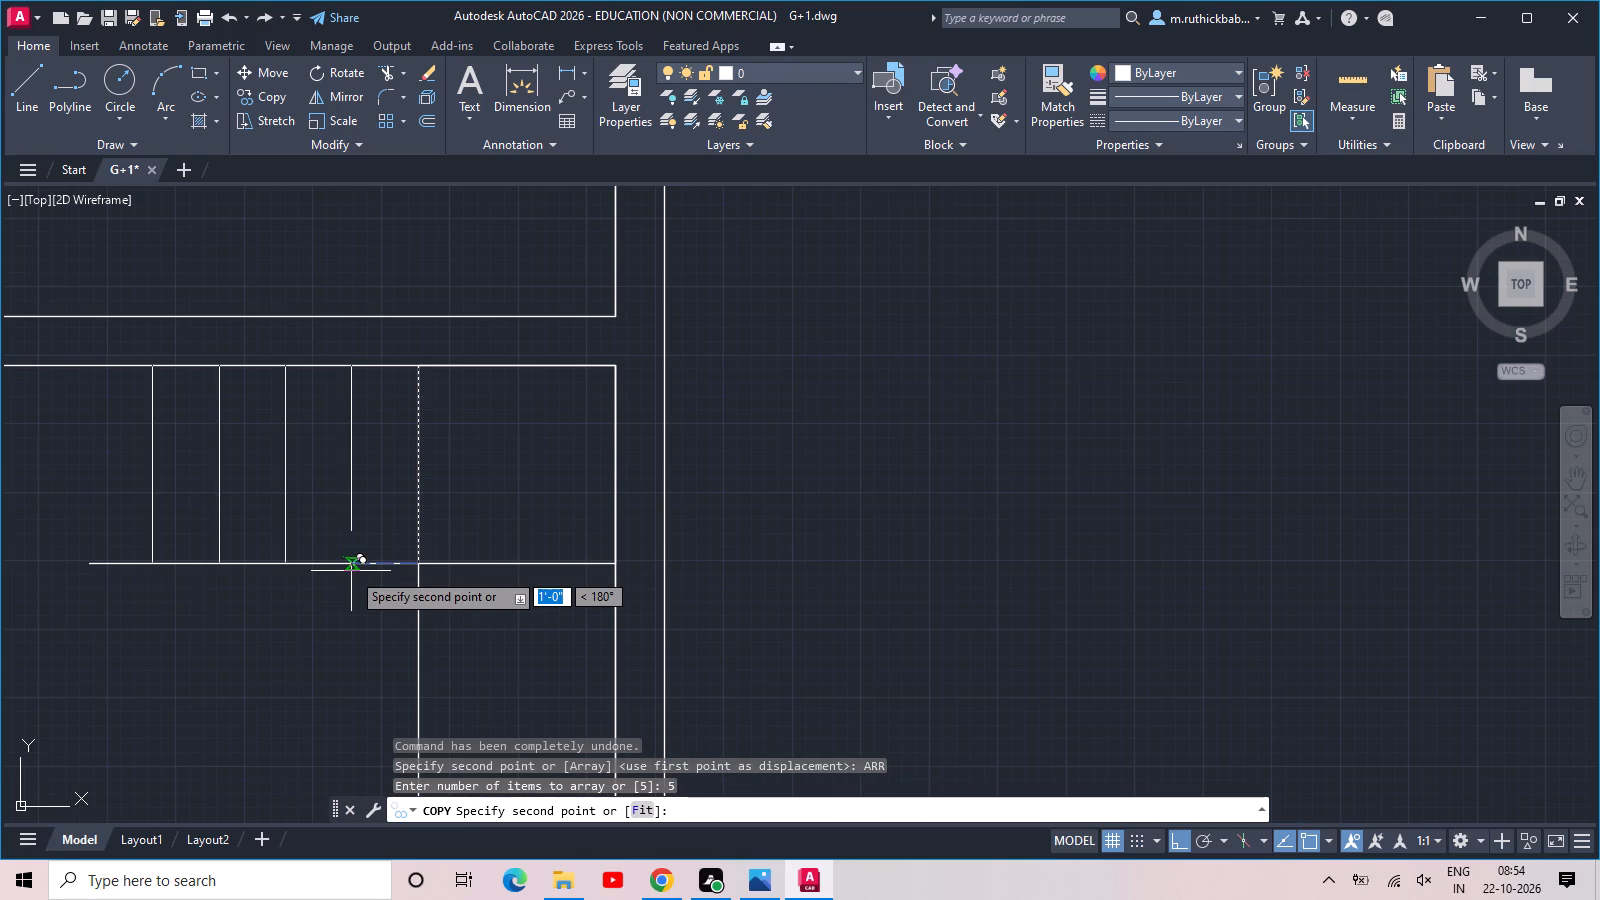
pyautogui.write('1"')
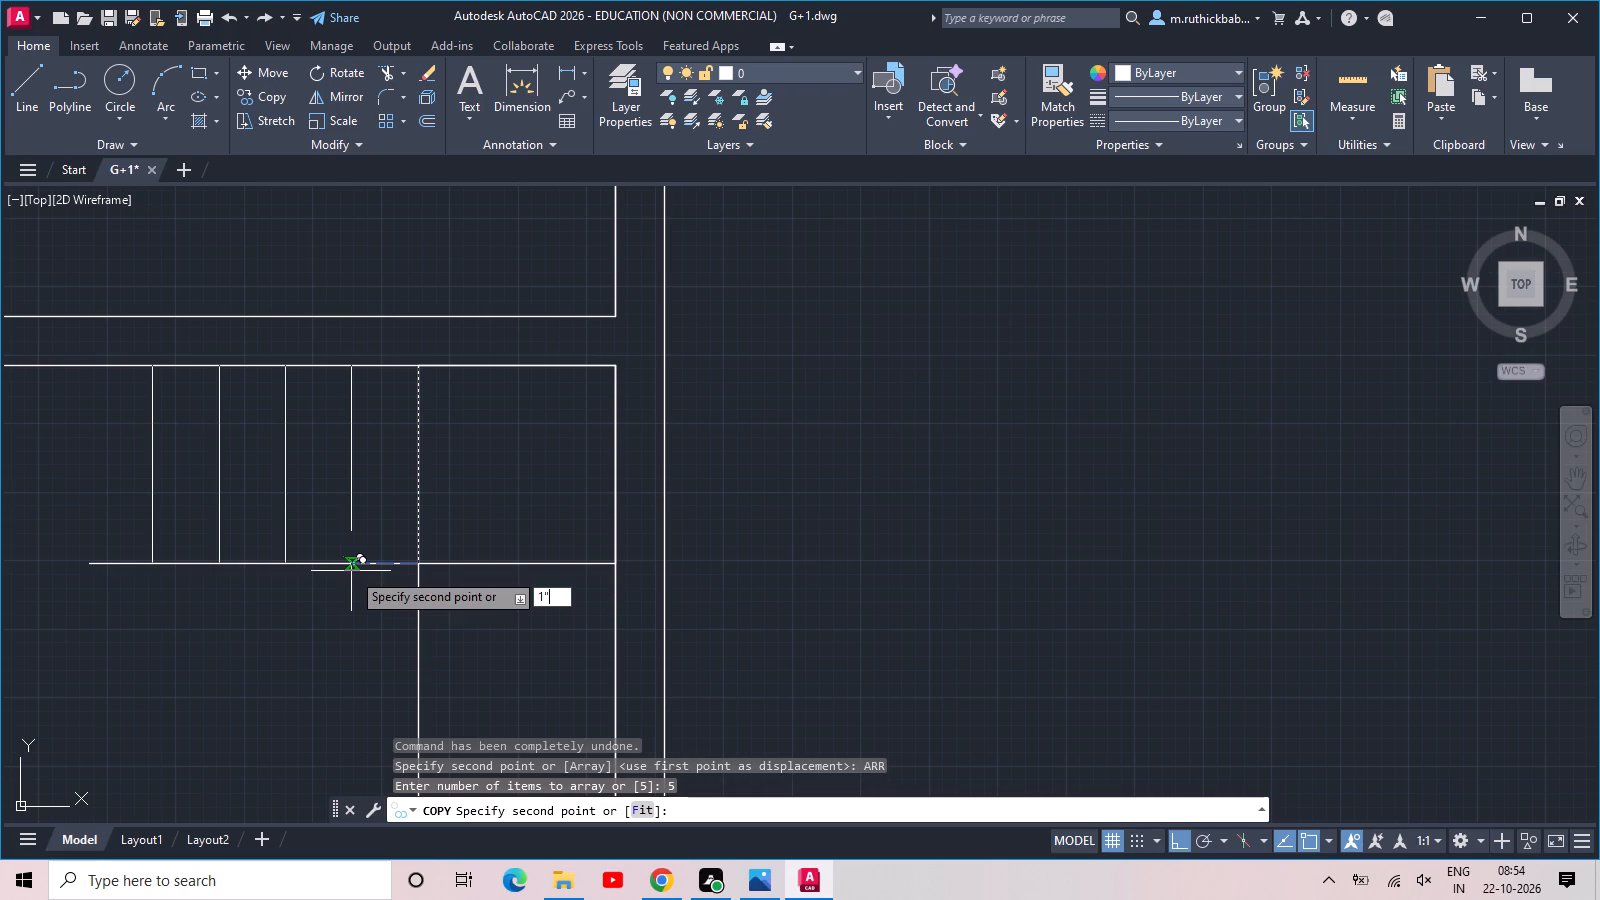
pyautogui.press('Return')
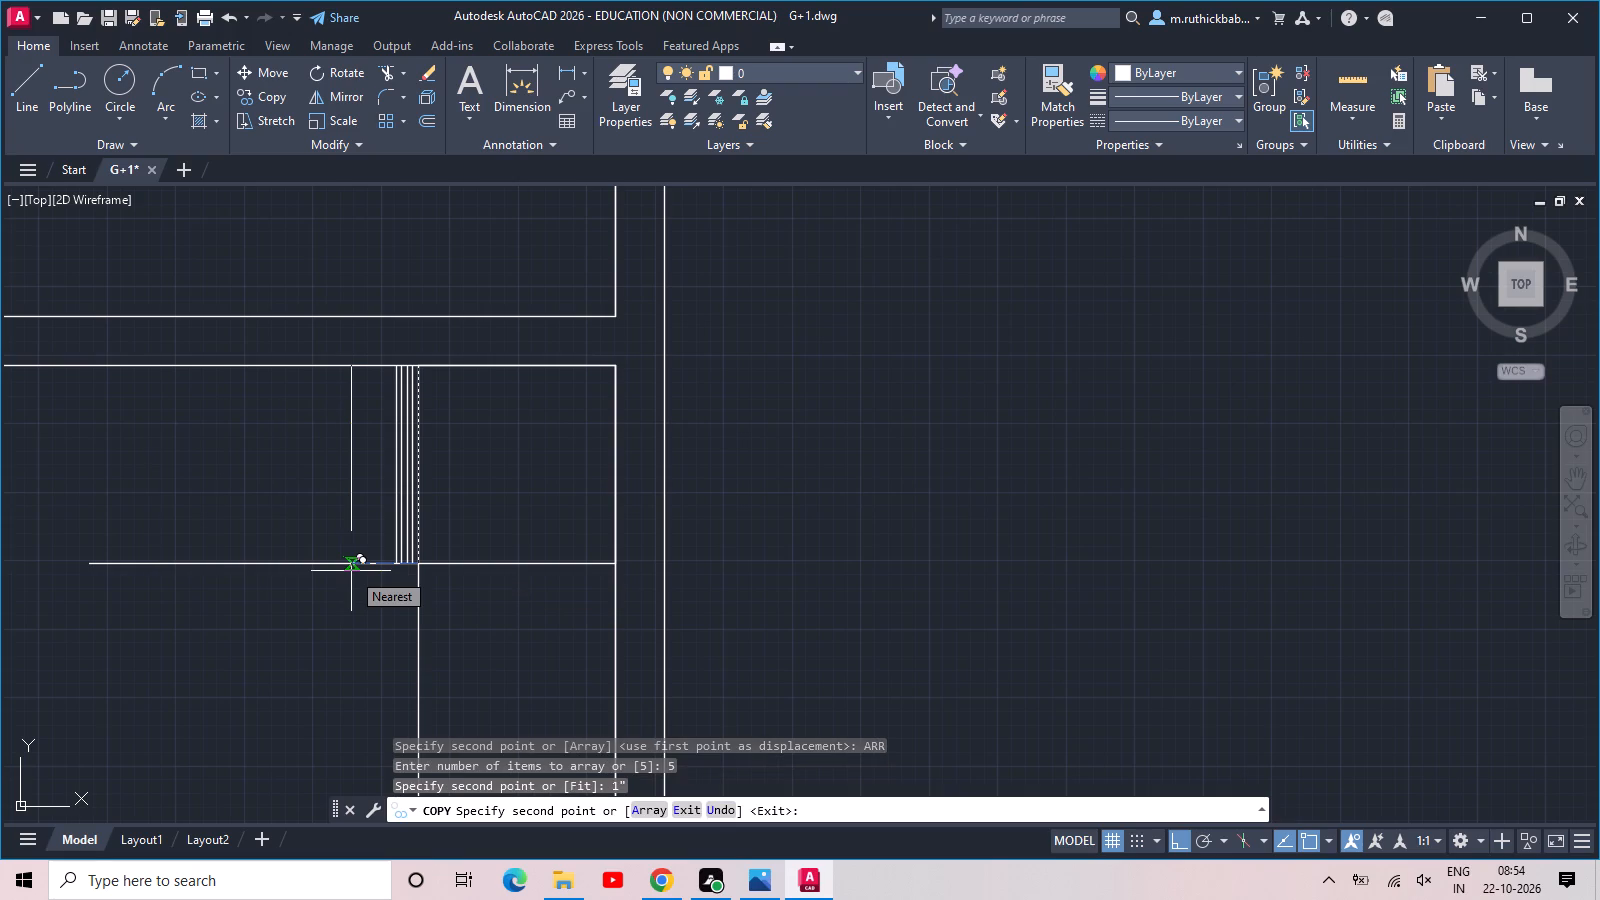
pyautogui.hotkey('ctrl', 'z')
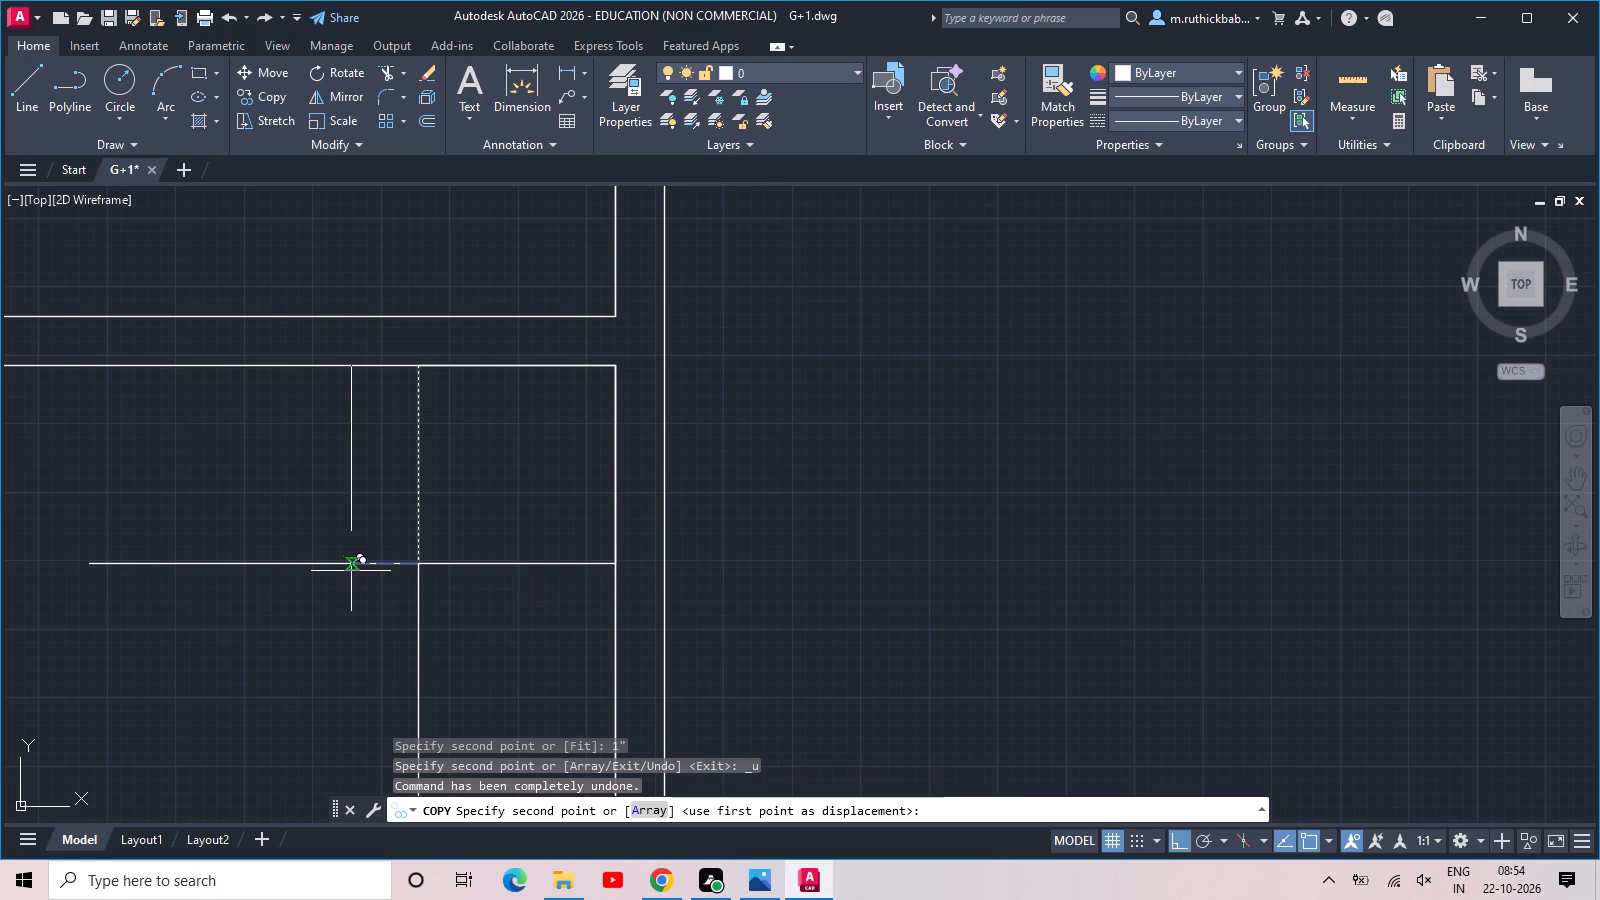
# Array the square's left side leftward as 5 items at 12" spacing, plus one copy at the left end of the 5' line.
pyautogui.write('AR')
pyautogui.press('space')
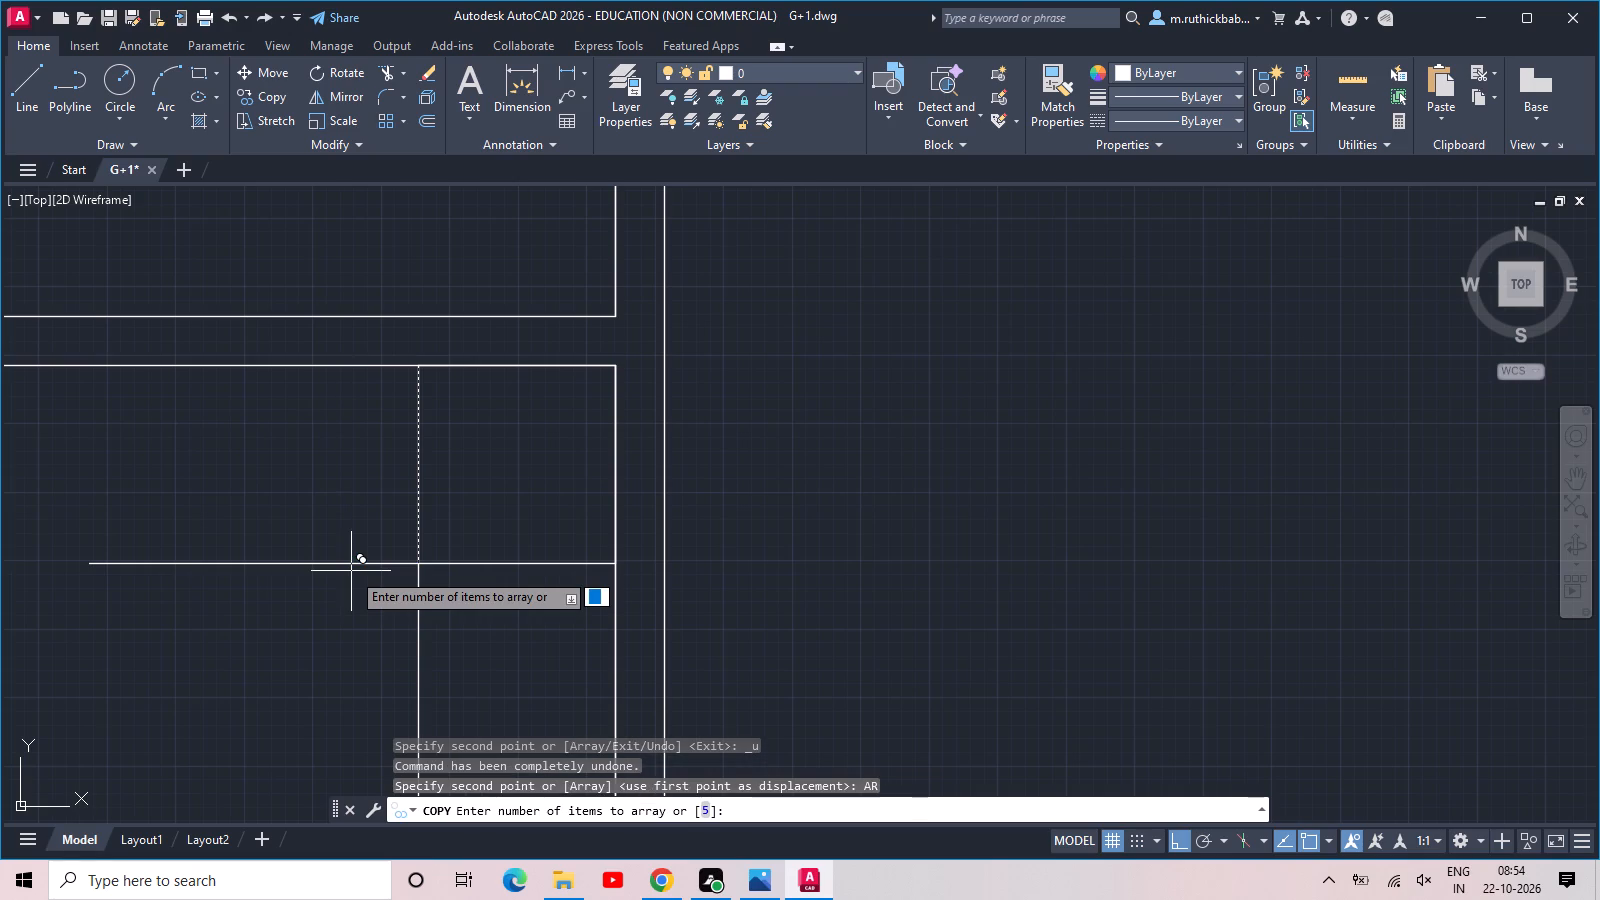
pyautogui.write('5')
pyautogui.press('space')
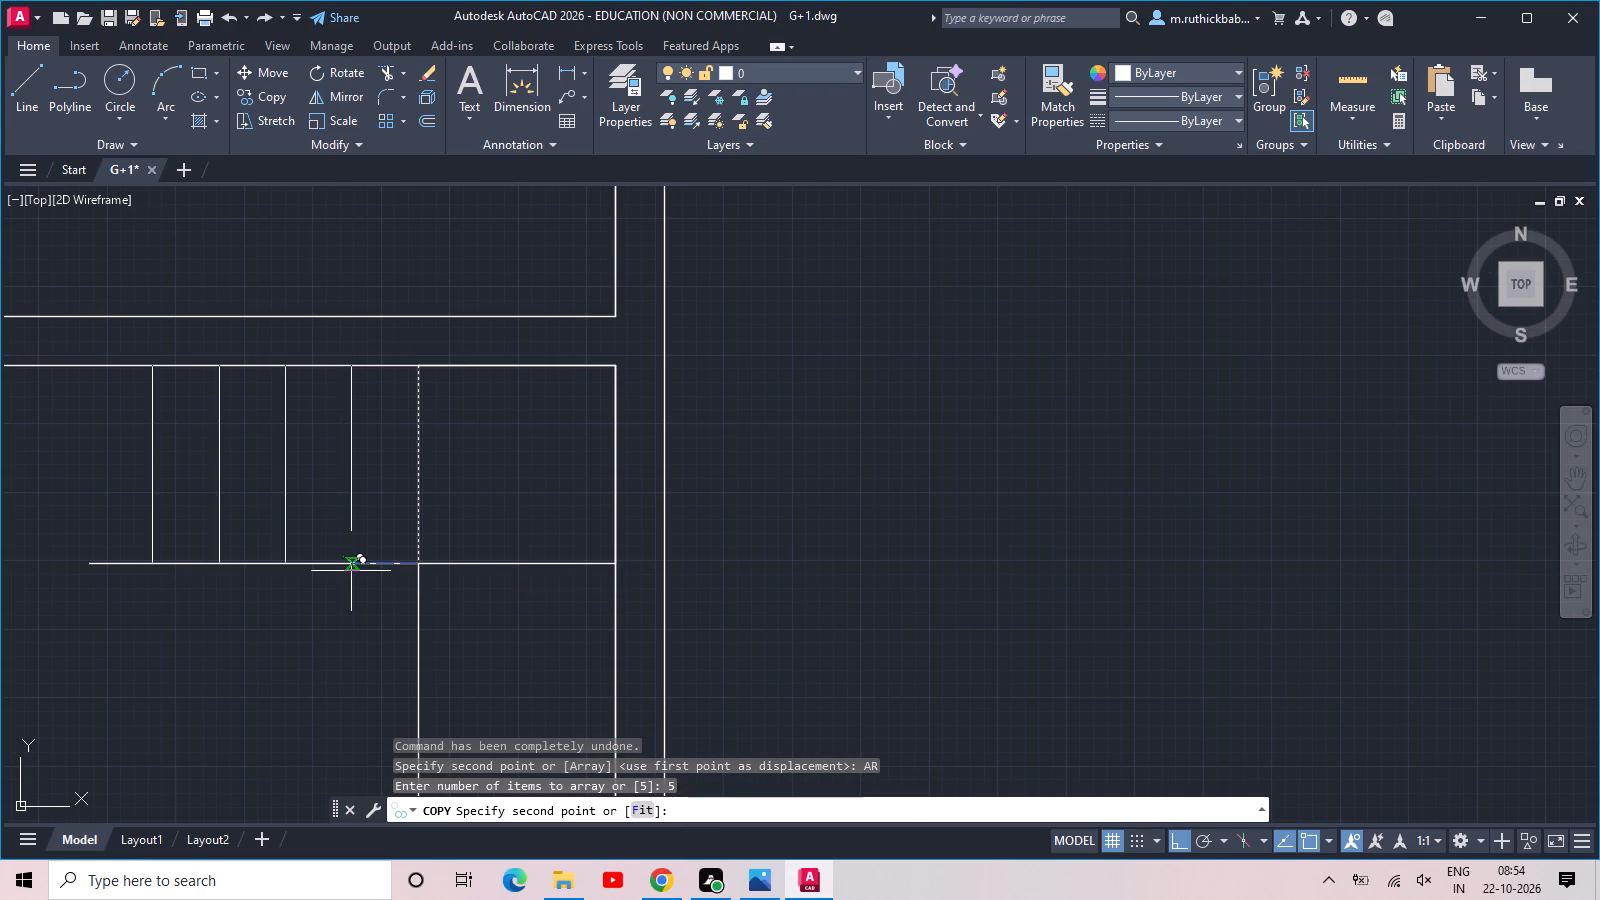
pyautogui.write('12')
pyautogui.press('Return')
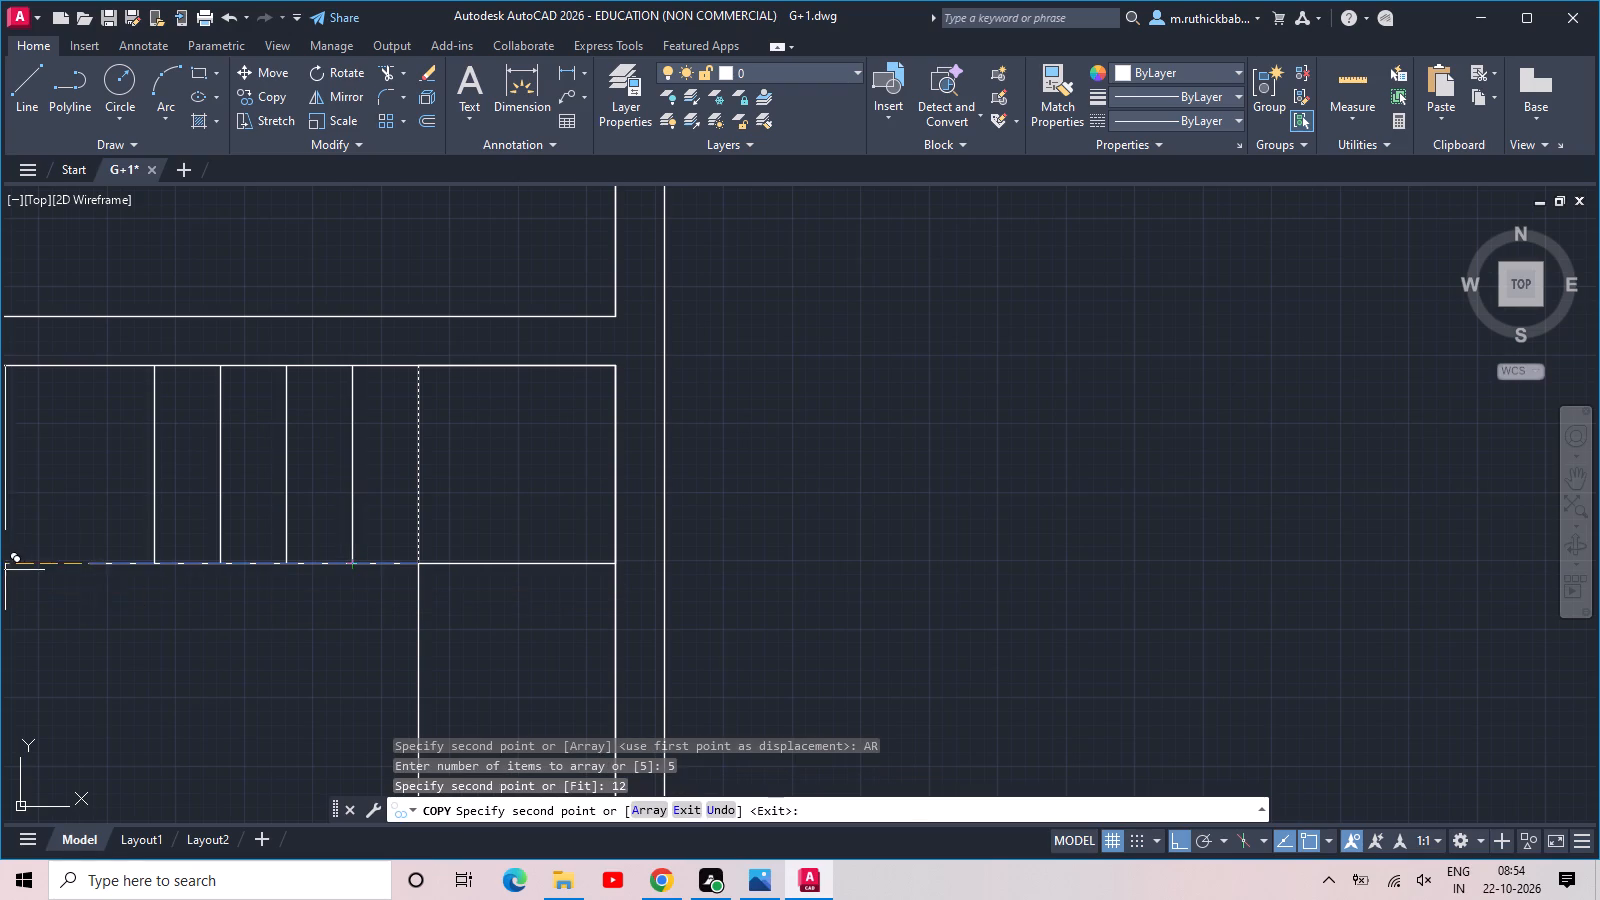
pyautogui.click(84, 565)
pyautogui.press('Escape')
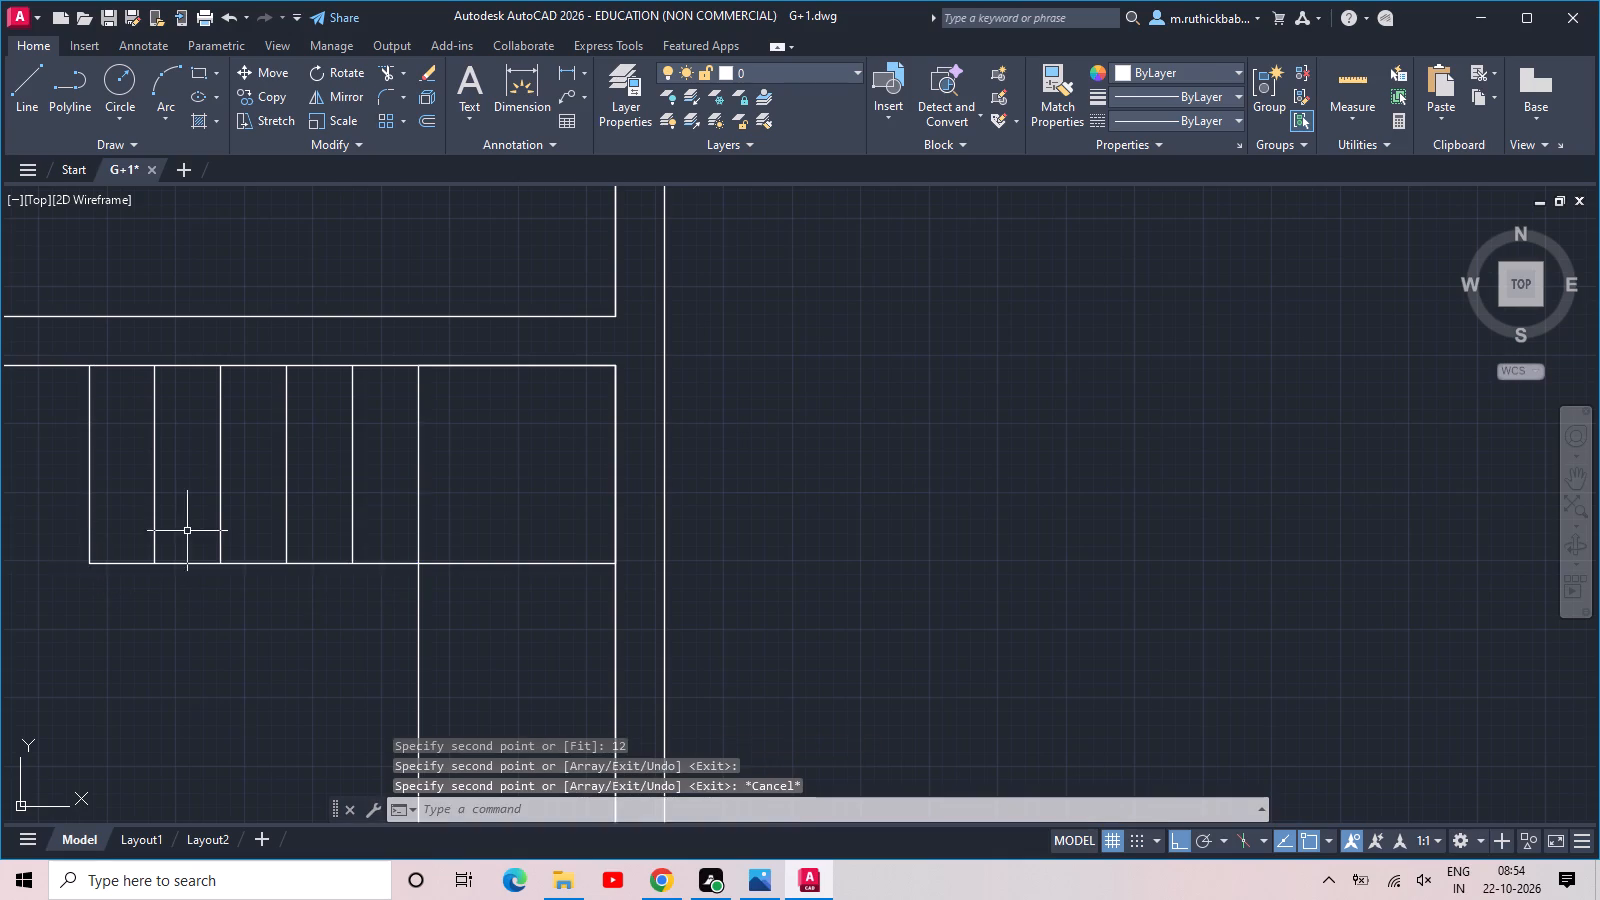
# Copy the square's bottom side downward from its right end as an array of 7 items at 12" spacing.
pyautogui.scroll(-2, 187, 531)
pyautogui.scroll(2, 313, 568)
pyautogui.press('space')
pyautogui.click(328, 475)
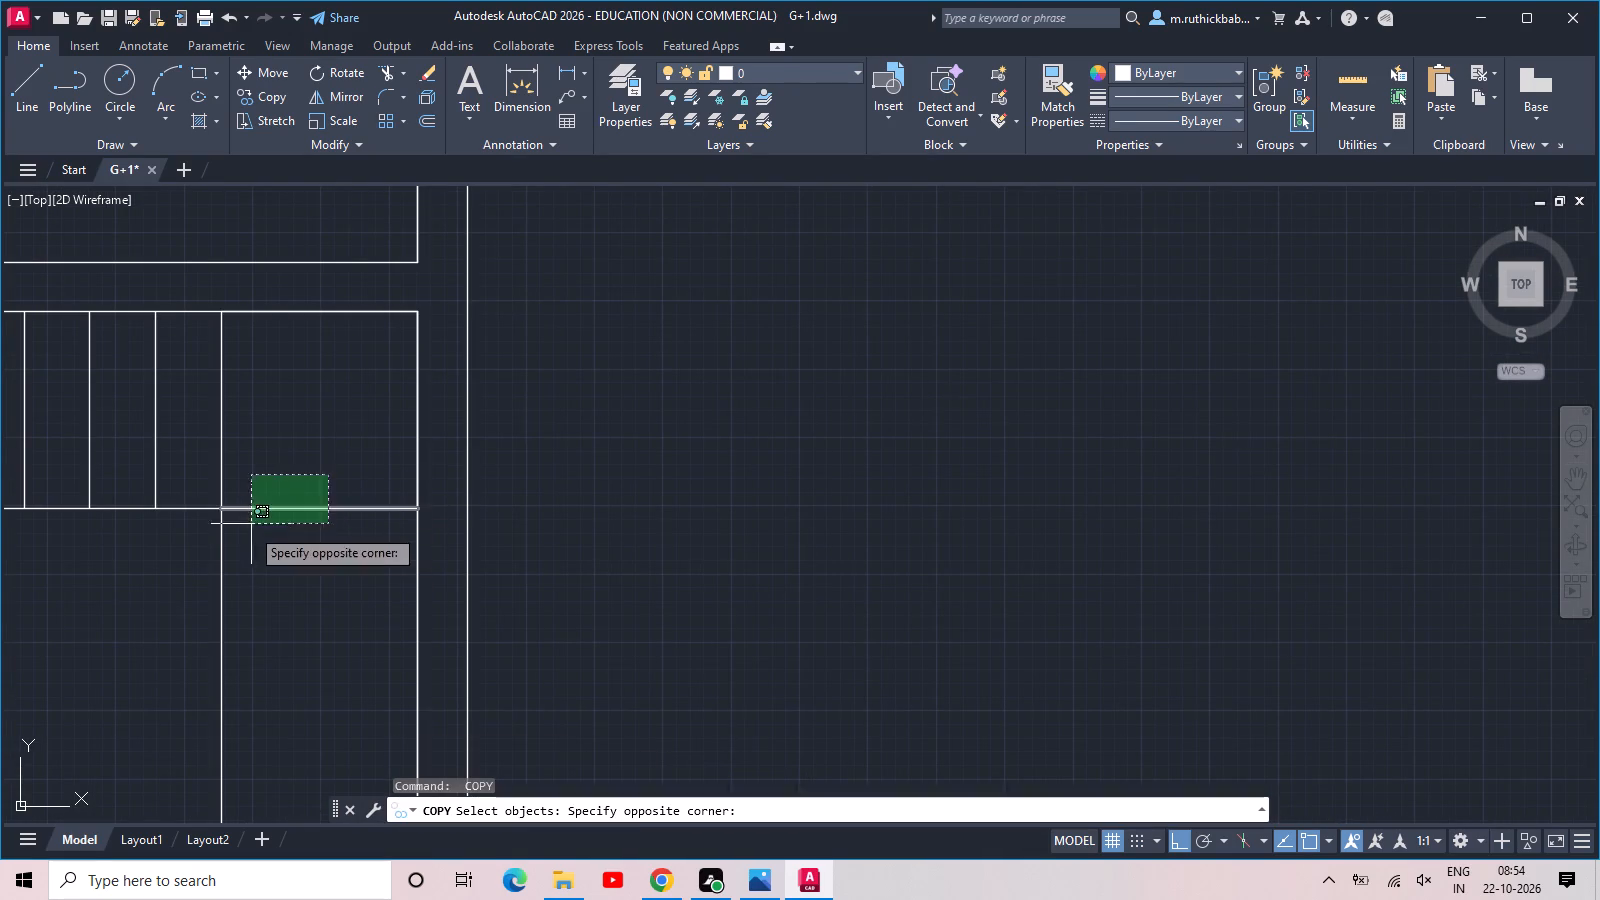
pyautogui.click(246, 544)
pyautogui.write('CO')
pyautogui.press('space')
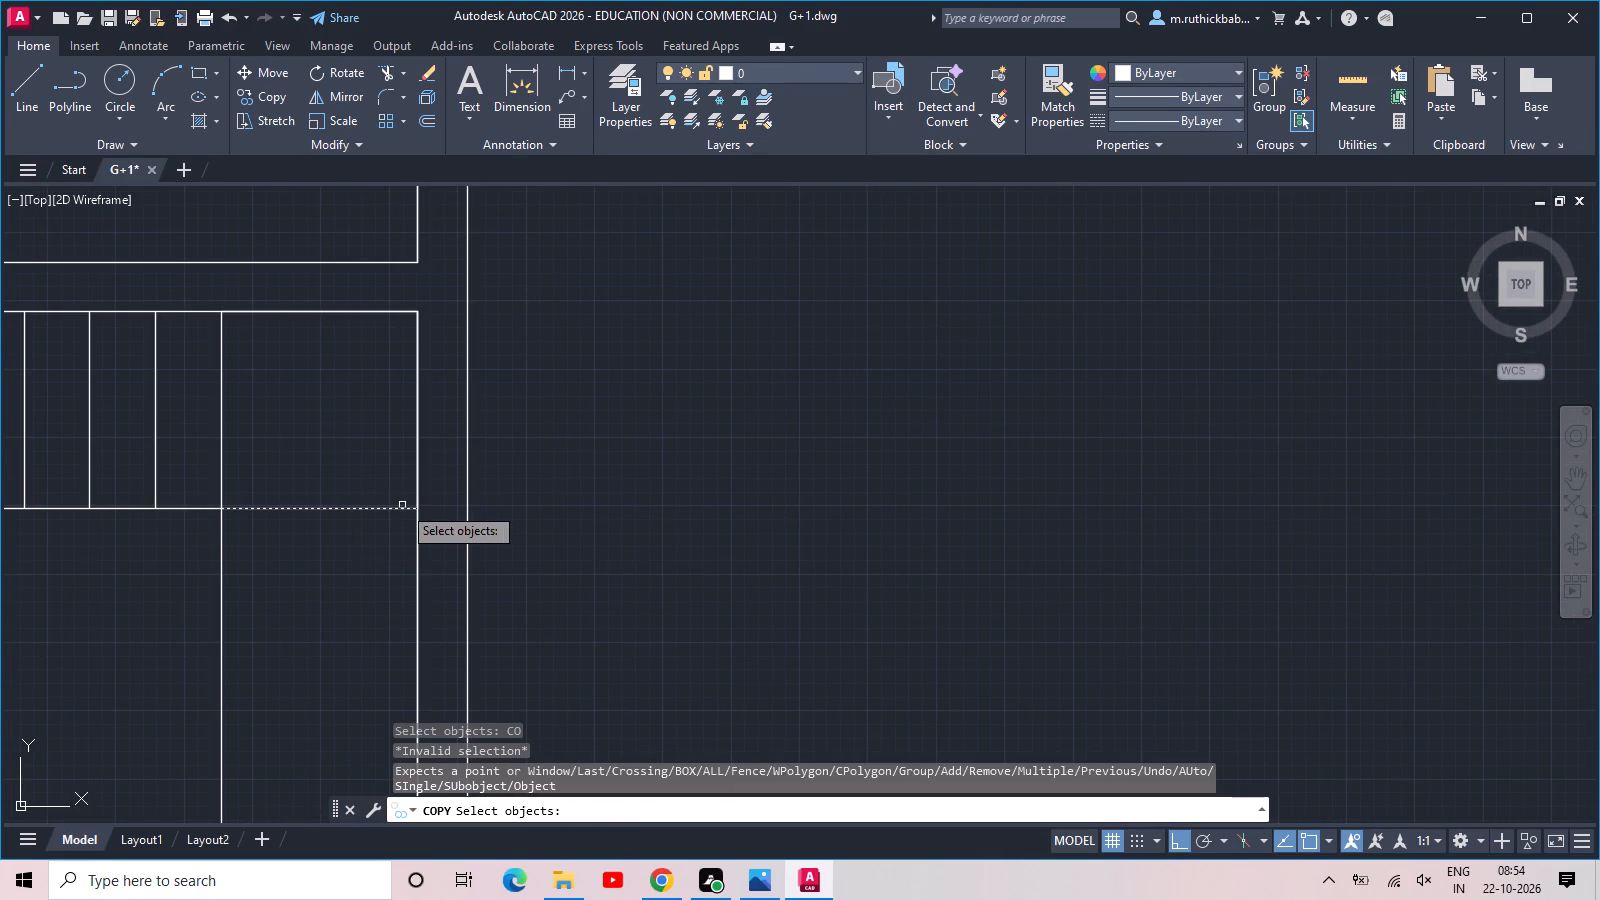
pyautogui.press('space')
pyautogui.click(412, 507)
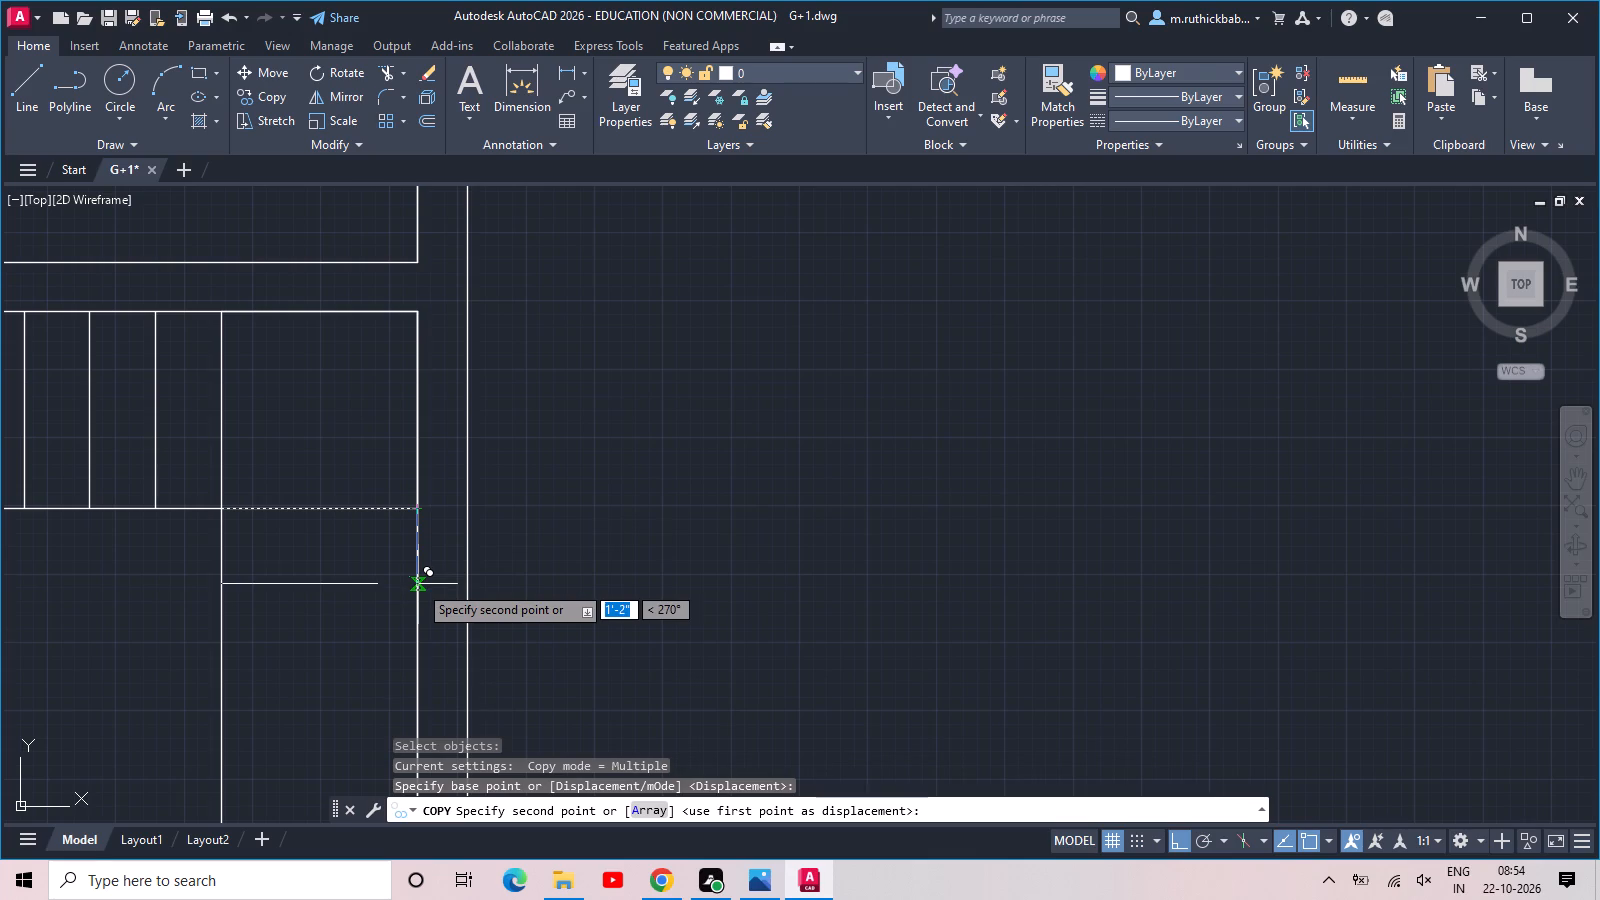
pyautogui.write('ARR')
pyautogui.press('space')
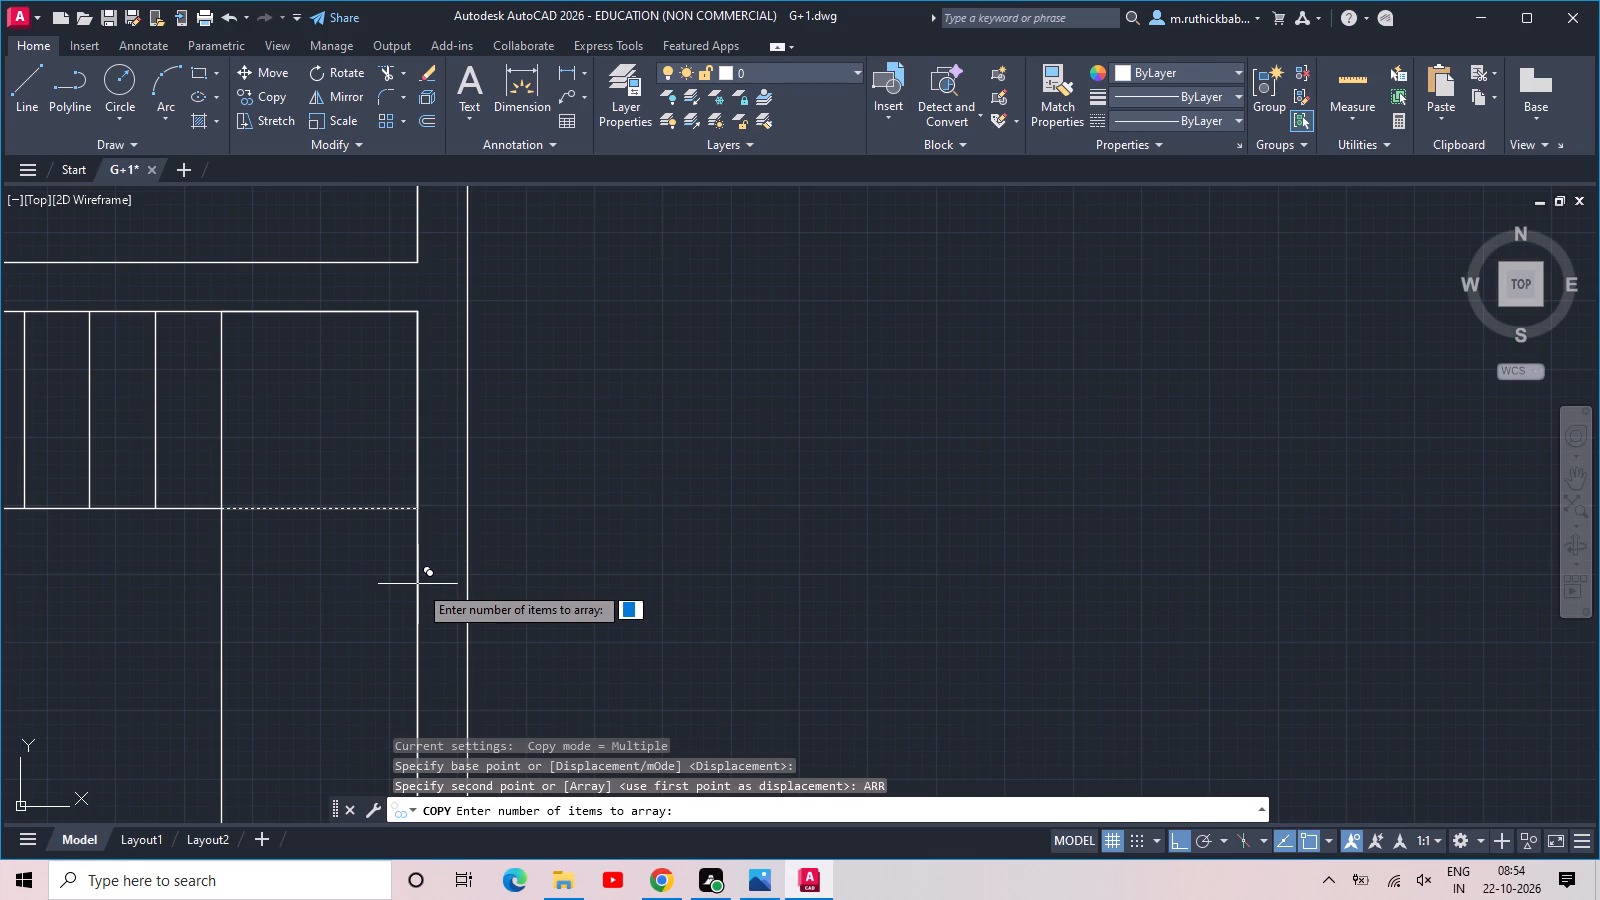
pyautogui.write('7')
pyautogui.press('space')
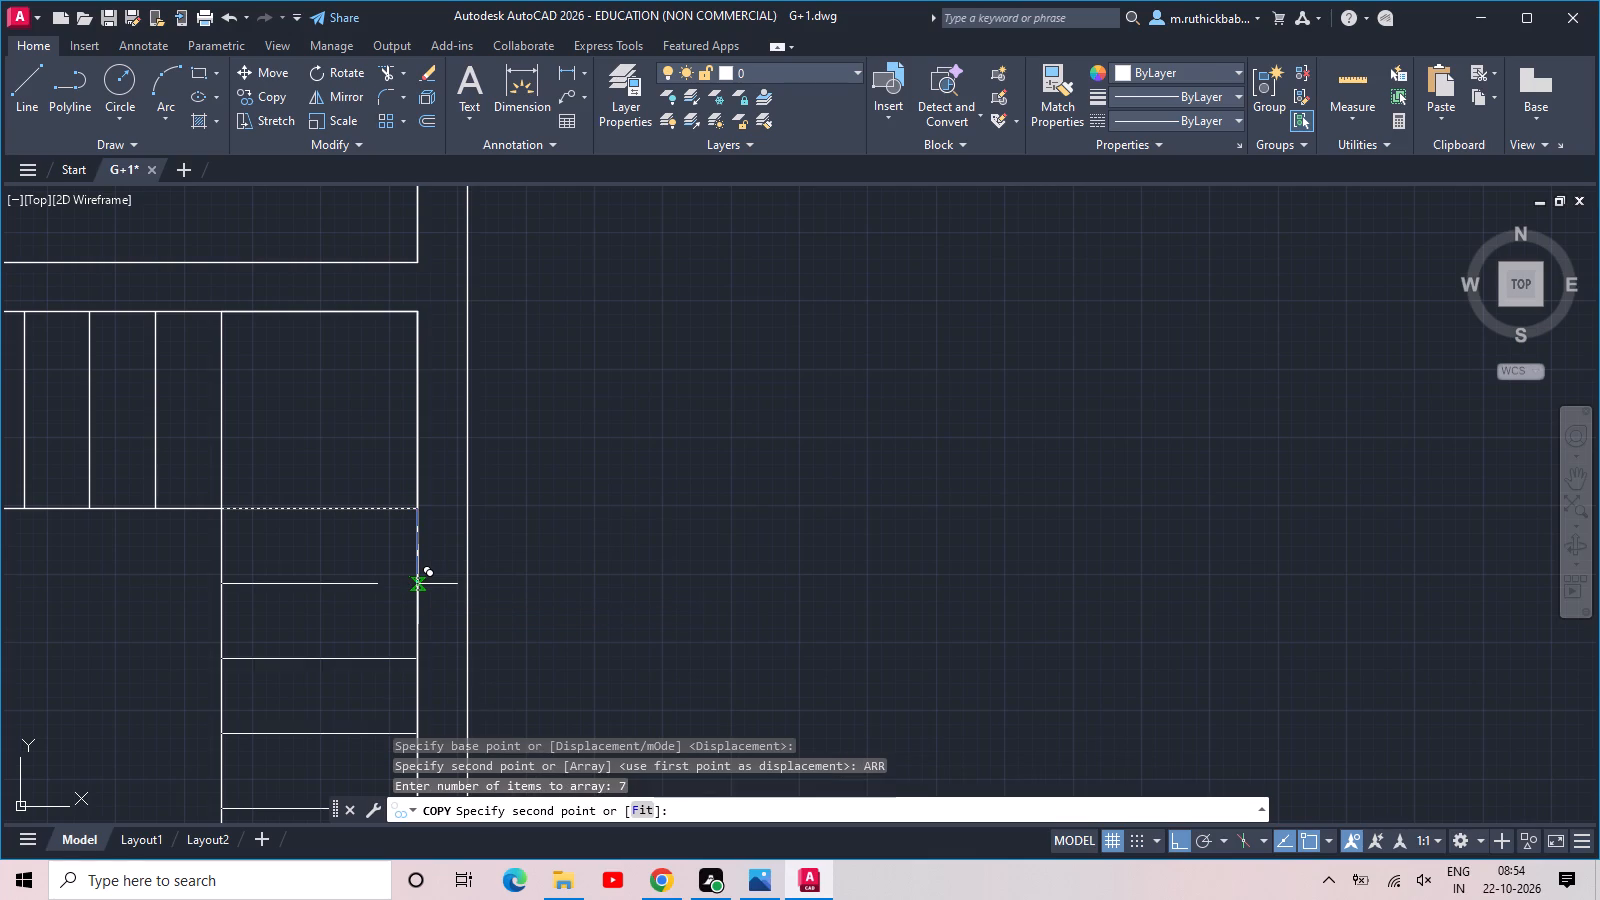
pyautogui.write('12')
pyautogui.press('Return')
pyautogui.press('Escape')
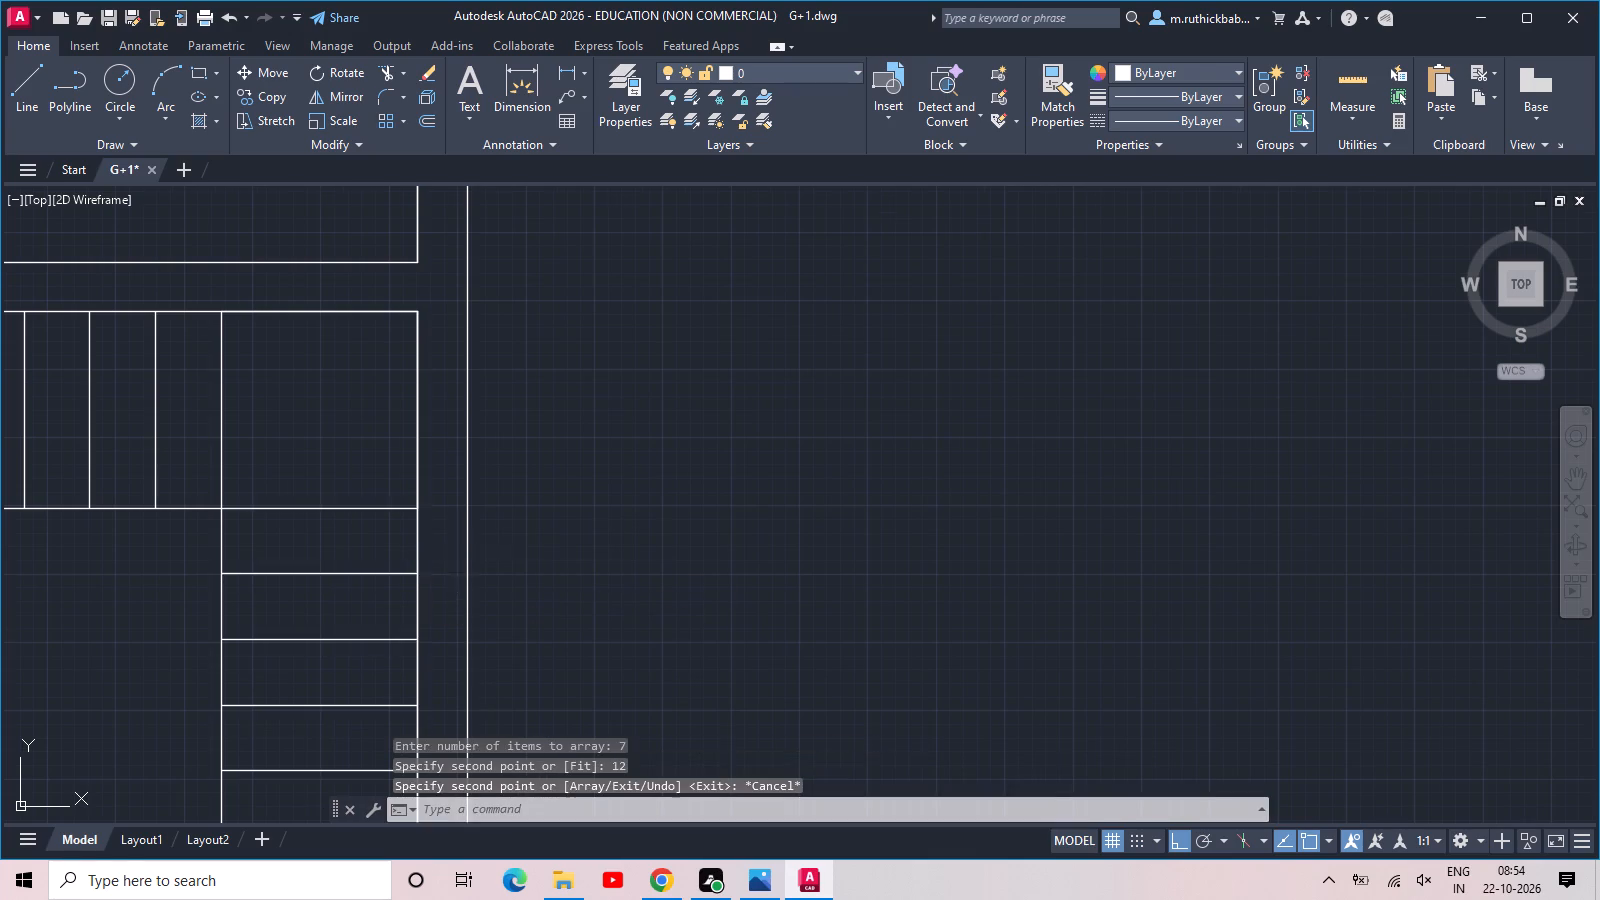
# Draw a short vertical line across the horizontal wall below the new stairs, near the wall's left end.
pyautogui.scroll(-2, 493, 522)
pyautogui.moveTo(453, 593); pyautogui.dragTo(500, 534, button='middle')
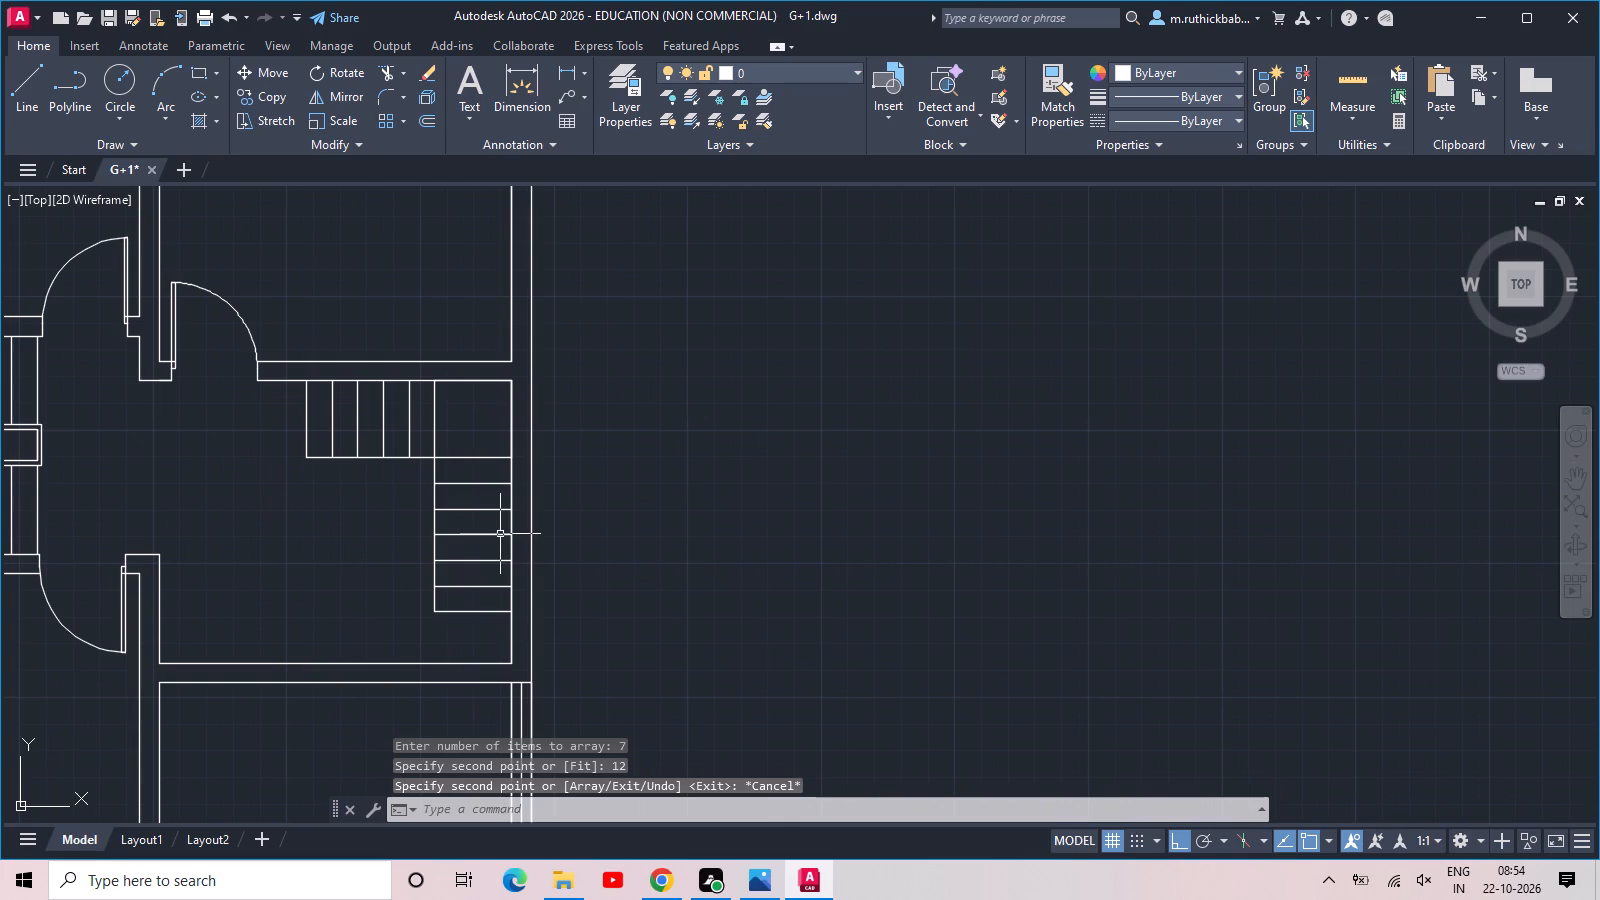
pyautogui.moveTo(469, 594); pyautogui.dragTo(585, 486, button='middle')
pyautogui.scroll(2, 374, 568)
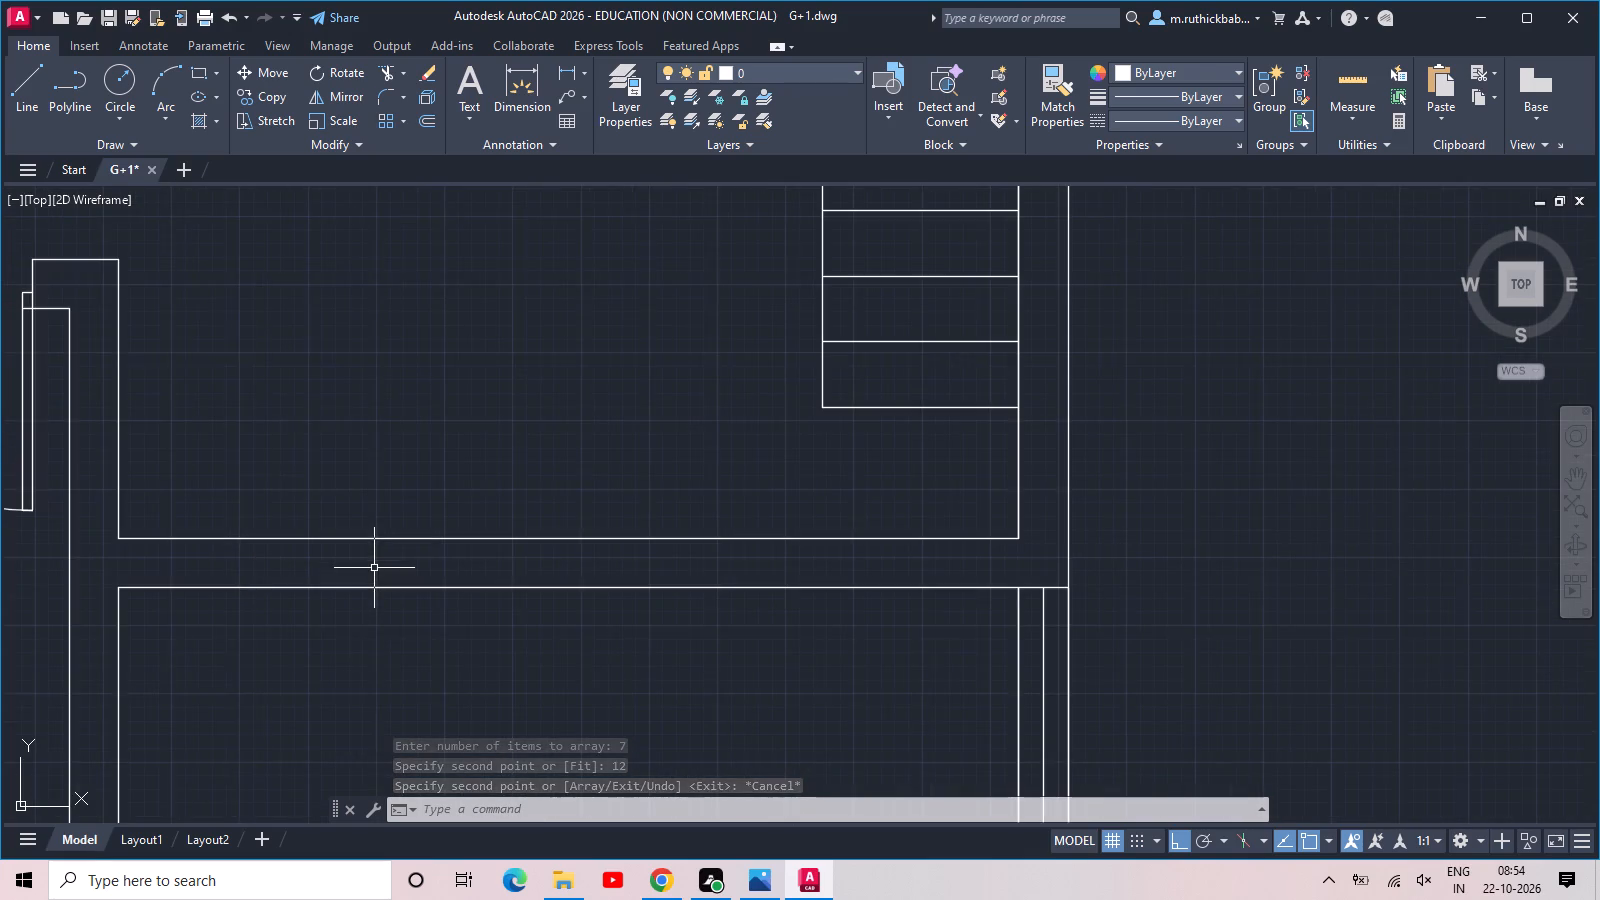
pyautogui.moveTo(374, 568); pyautogui.dragTo(608, 518, button='middle')
pyautogui.scroll(1, 517, 517)
pyautogui.write('L')
pyautogui.press('space')
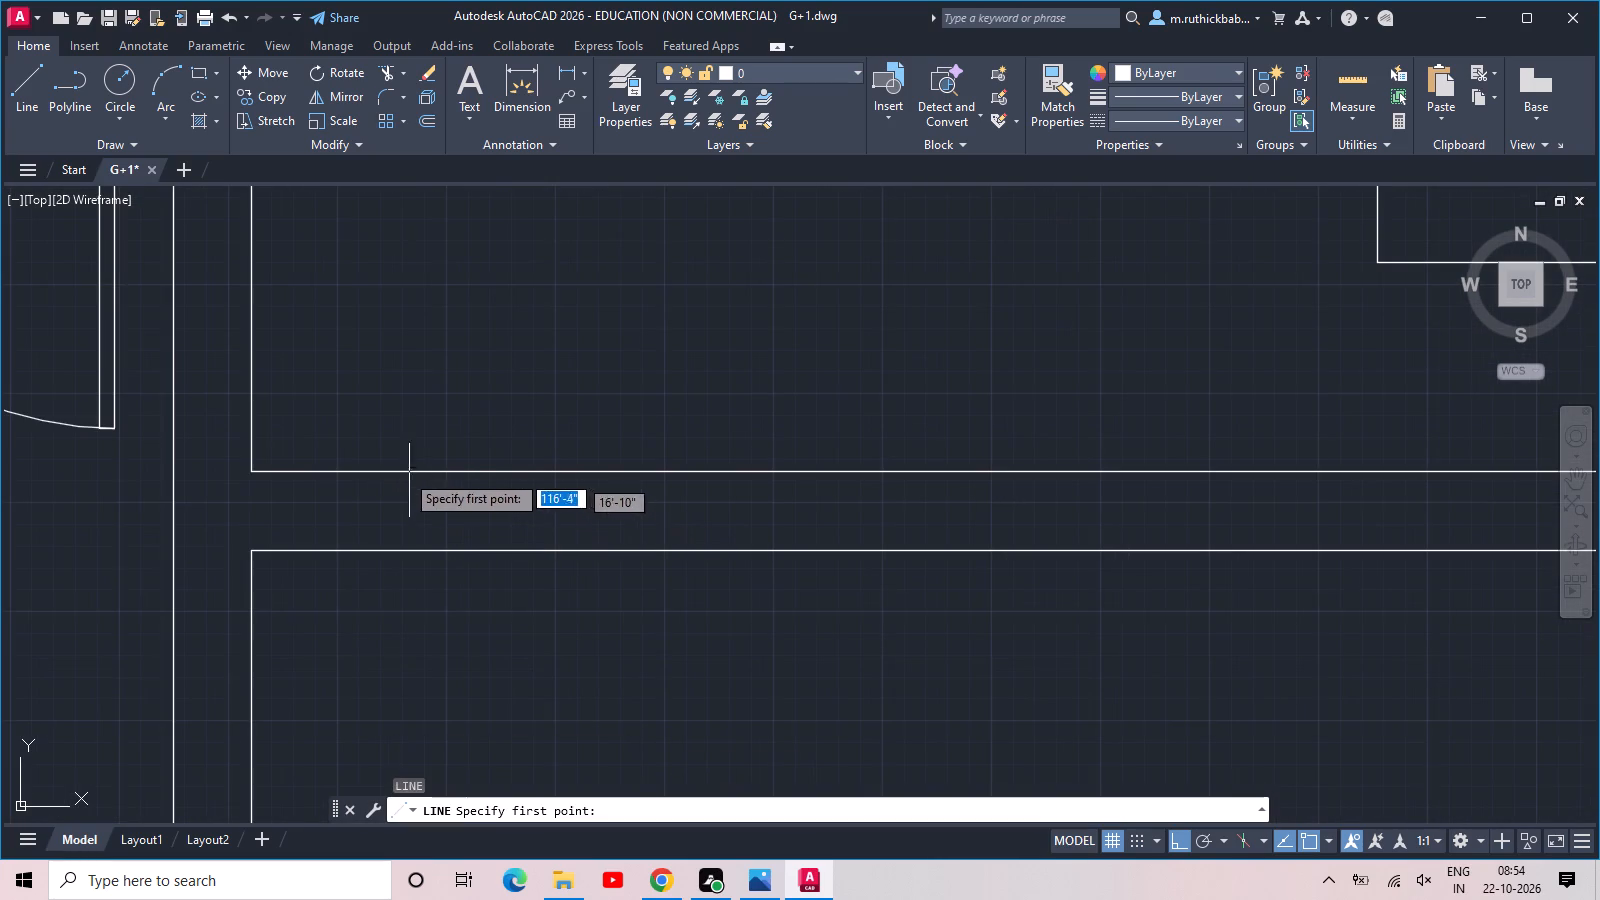
pyautogui.moveTo(399, 474); pyautogui.dragTo(400, 488)
pyautogui.click(398, 559)
pyautogui.press('space')
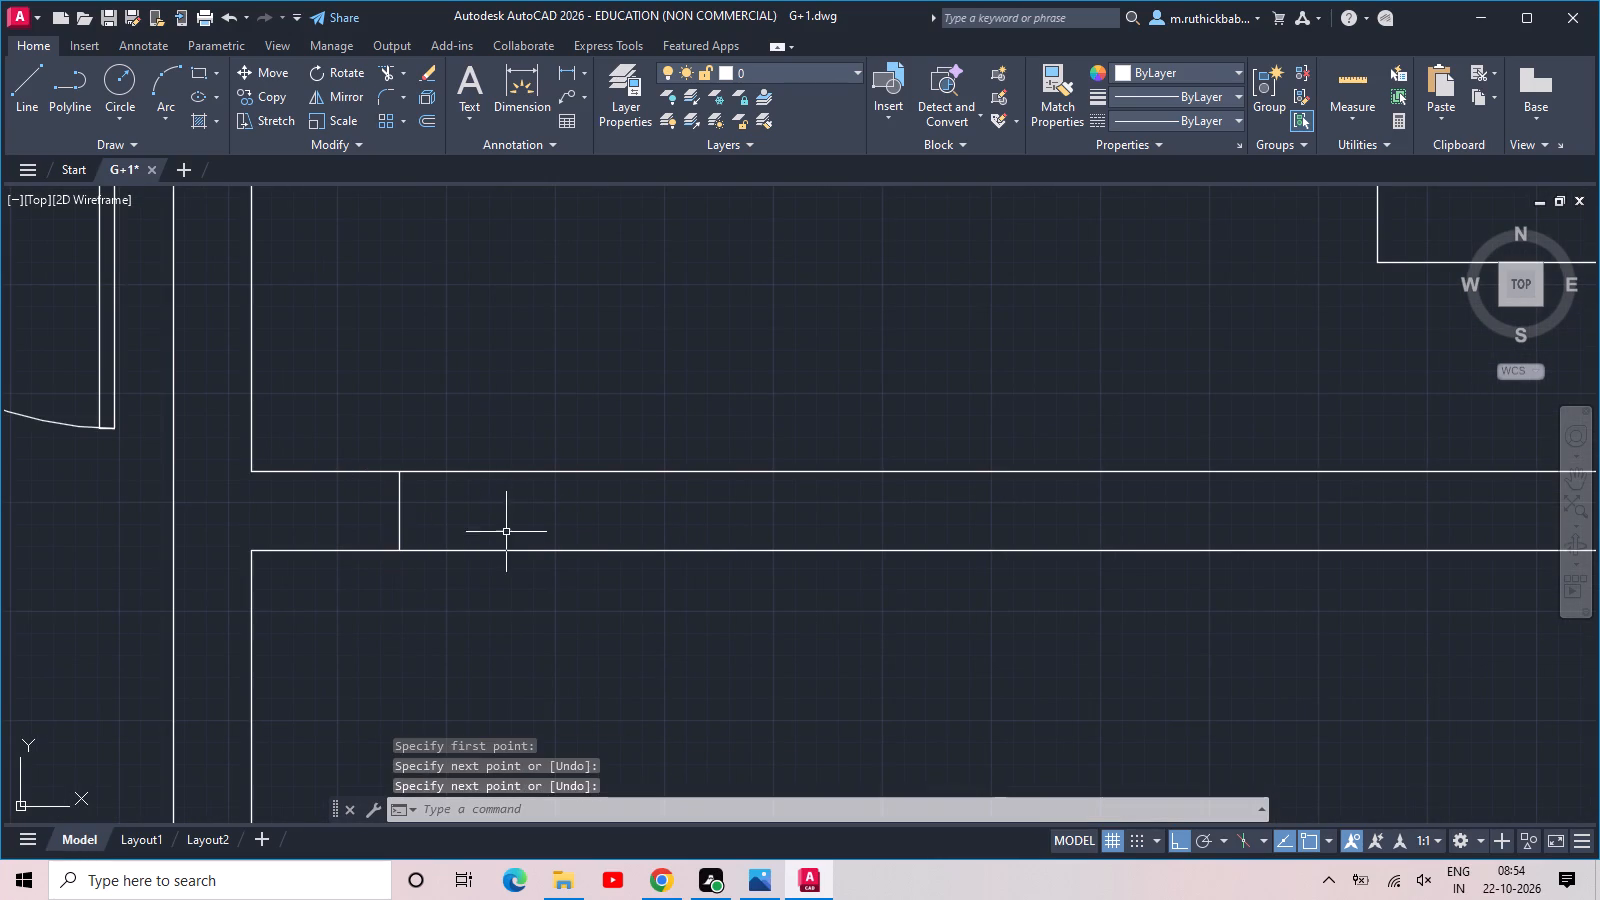
# Draw a second short vertical line across the same wall, beneath the lower flight of stairs near its right end.
pyautogui.moveTo(644, 528); pyautogui.dragTo(104, 541, button='middle')
pyautogui.scroll(-1, 81, 542)
pyautogui.press('space')
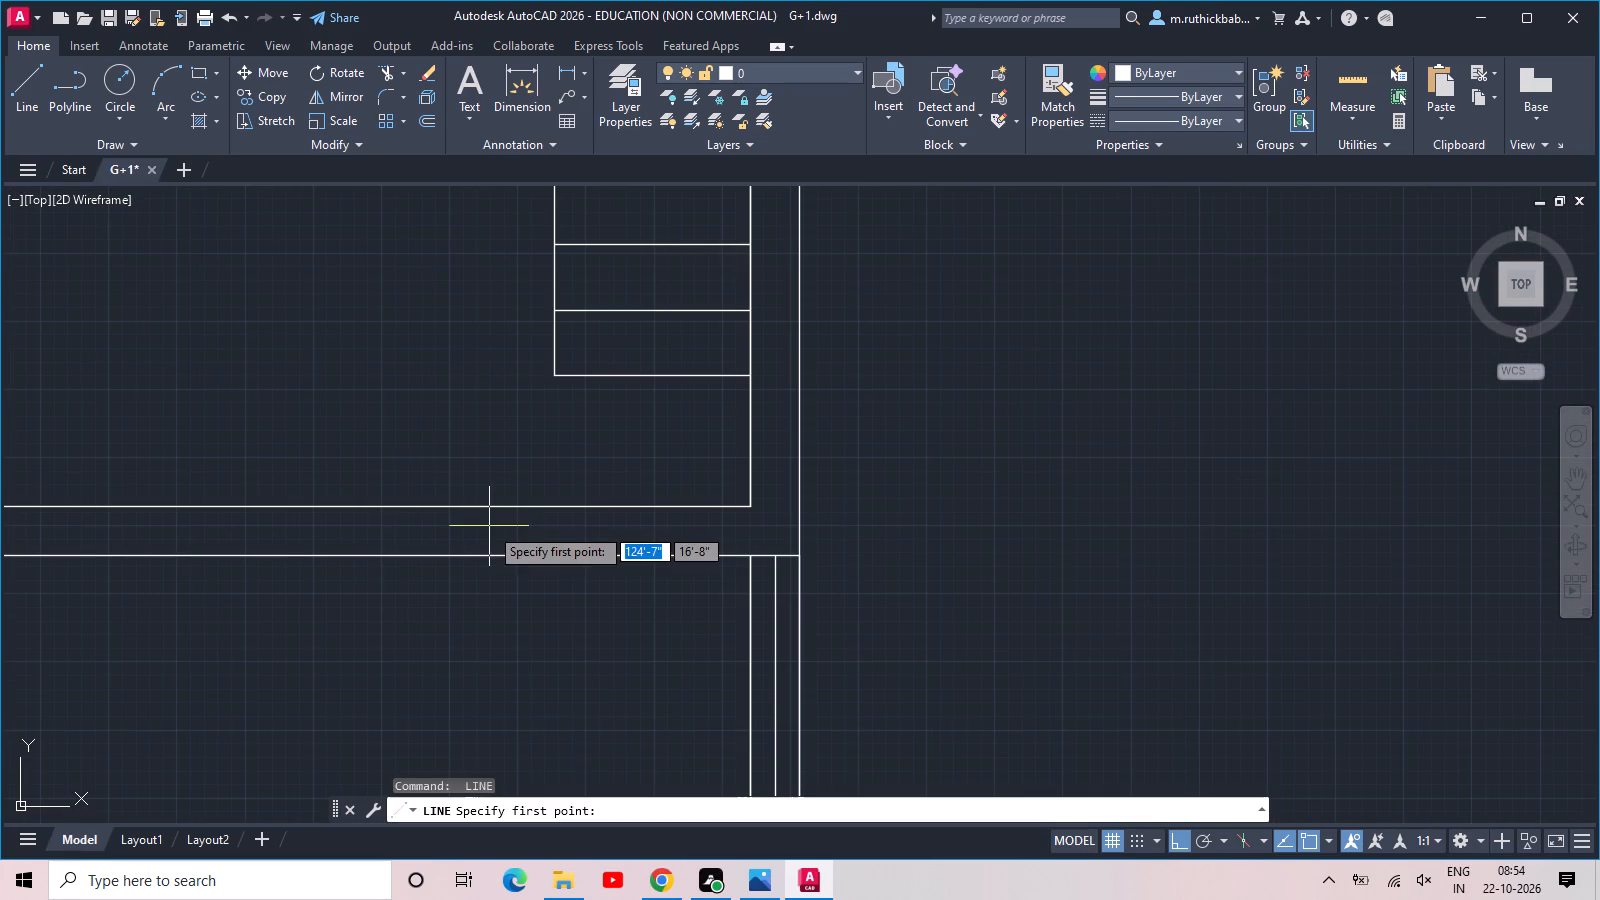
pyautogui.click(592, 504)
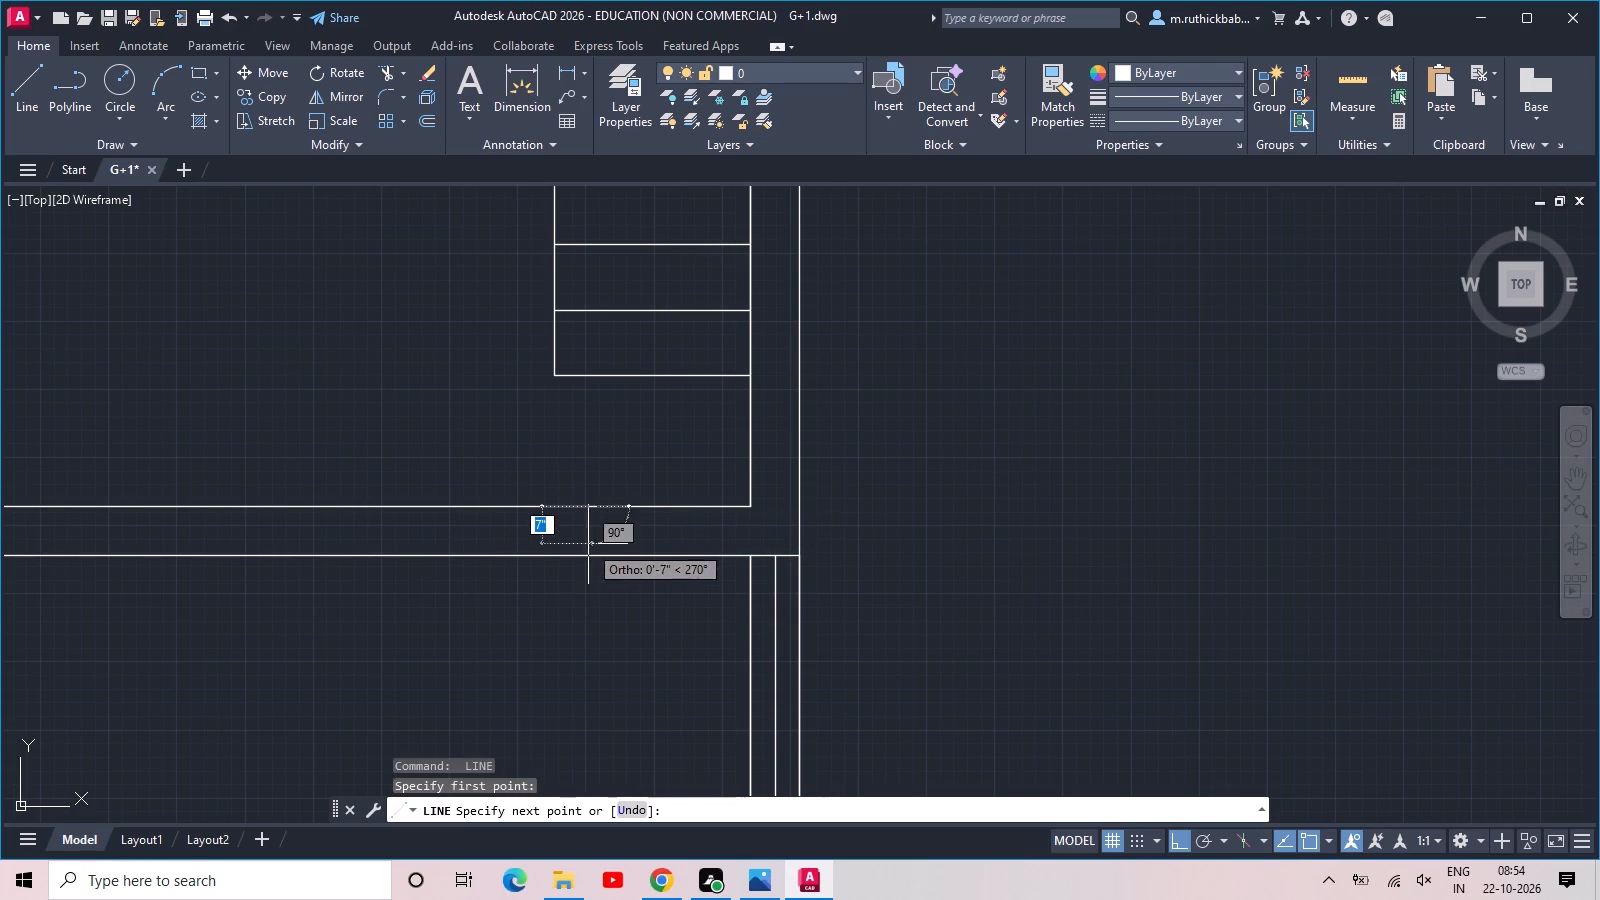
pyautogui.click(588, 554)
pyautogui.press('space')
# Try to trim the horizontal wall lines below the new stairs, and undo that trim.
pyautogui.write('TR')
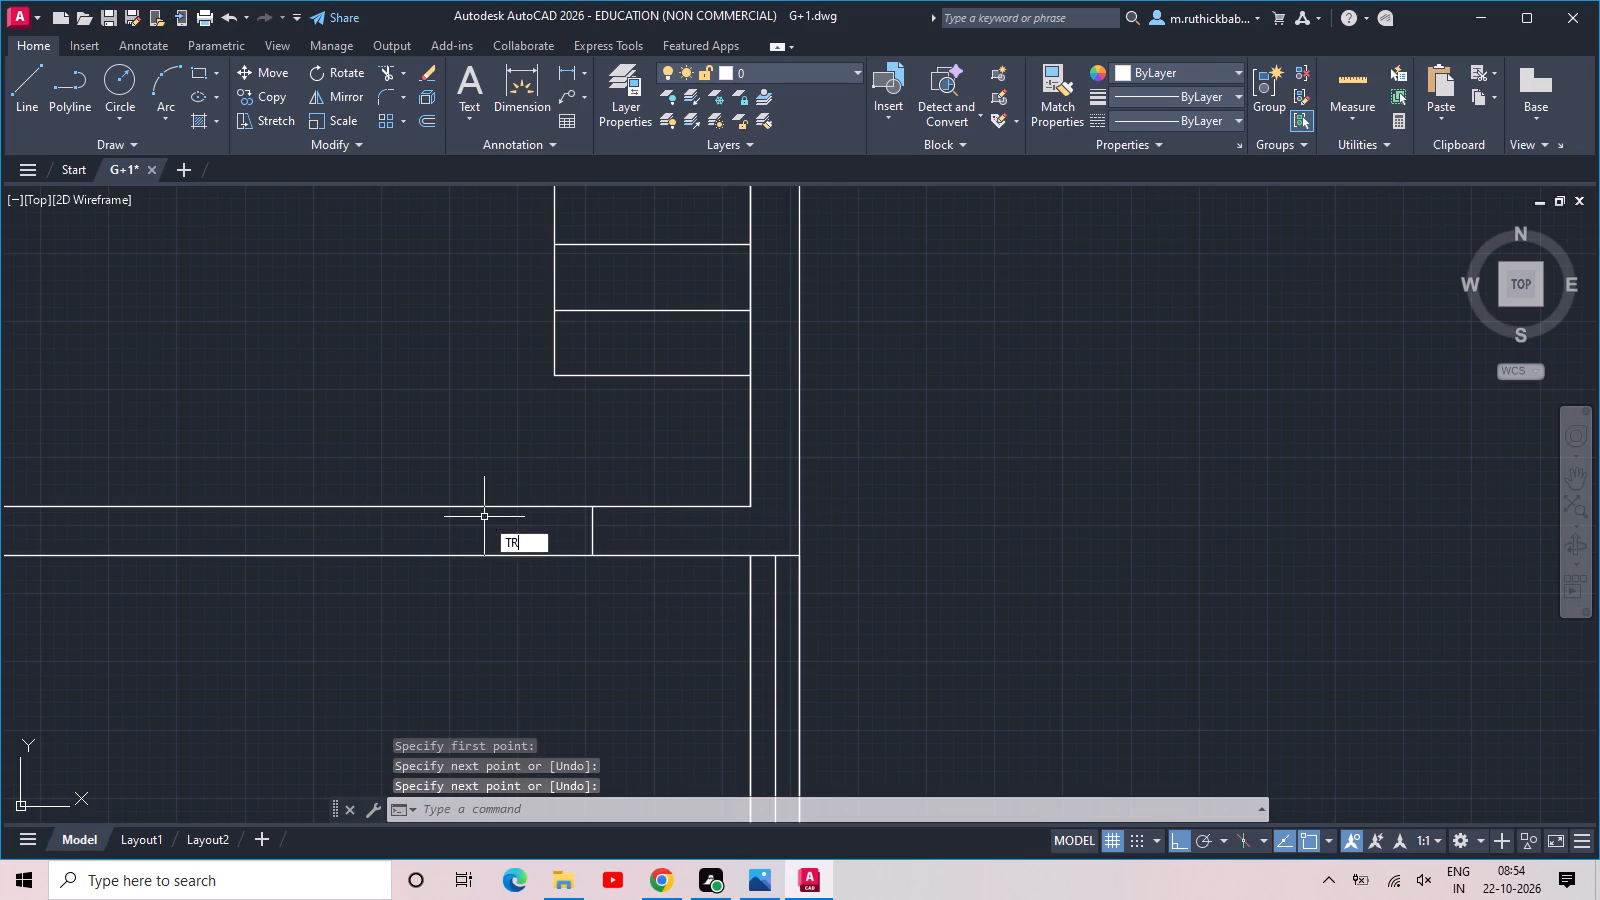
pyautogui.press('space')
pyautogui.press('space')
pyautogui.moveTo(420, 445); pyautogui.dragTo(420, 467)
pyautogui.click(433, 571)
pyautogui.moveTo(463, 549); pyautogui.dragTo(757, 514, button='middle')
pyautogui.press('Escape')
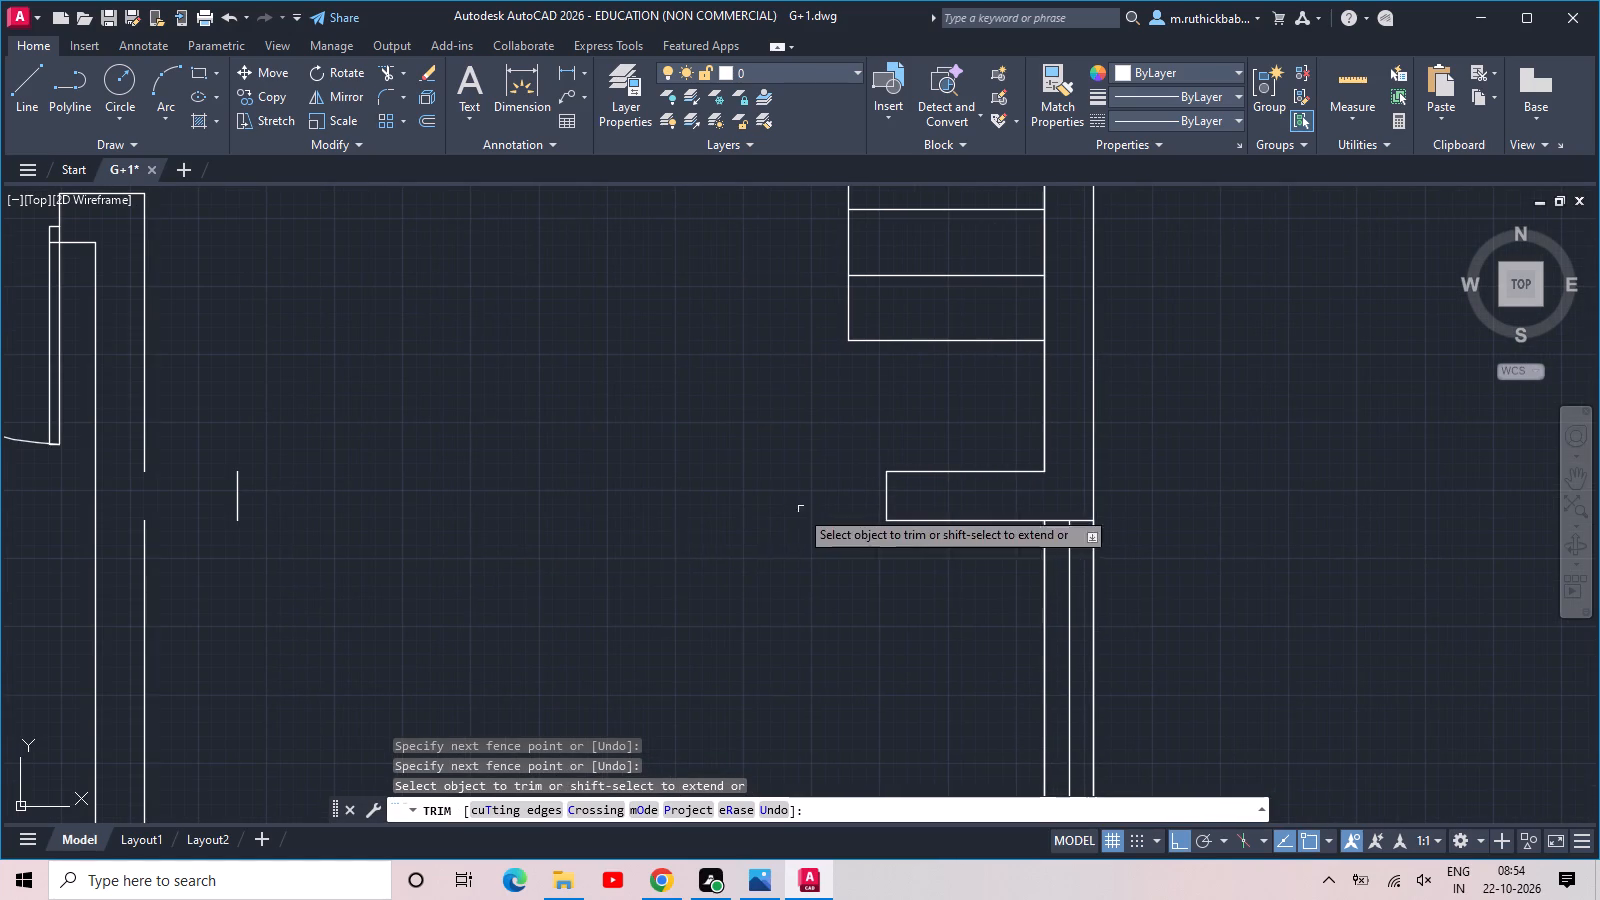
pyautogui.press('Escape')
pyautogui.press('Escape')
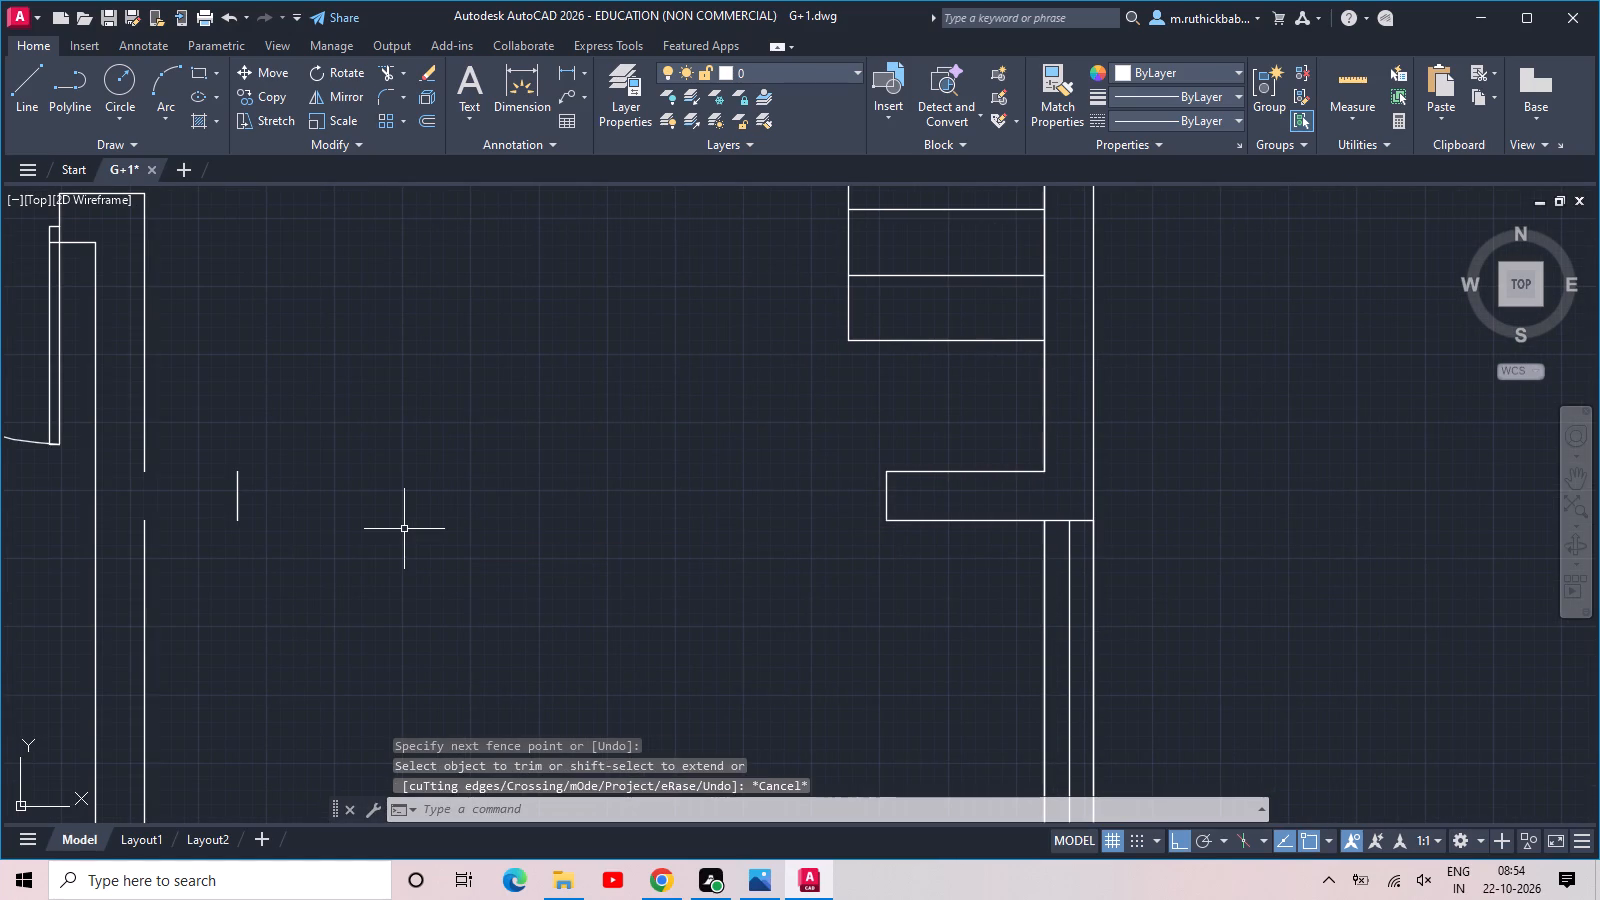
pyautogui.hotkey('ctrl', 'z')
# Trim both horizontal wall lines between the two short vertical lines to open the wall below the new stairs.
pyautogui.moveTo(423, 530); pyautogui.dragTo(1264, 478, button='middle')
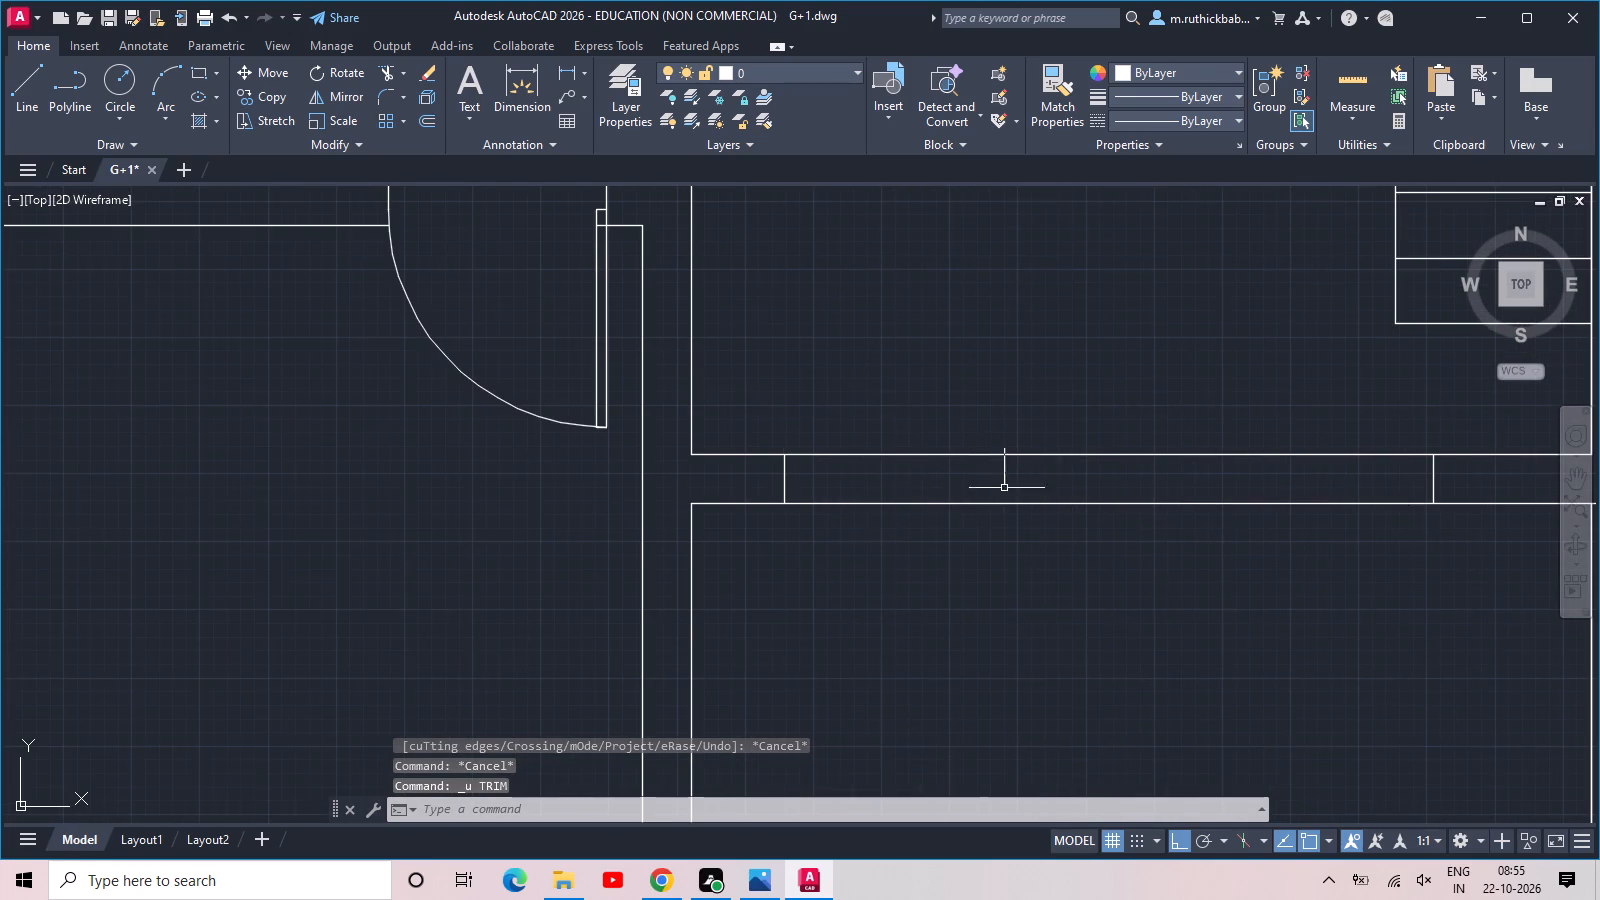
pyautogui.moveTo(883, 488); pyautogui.dragTo(721, 503, button='middle')
pyautogui.write('TR')
pyautogui.press('space')
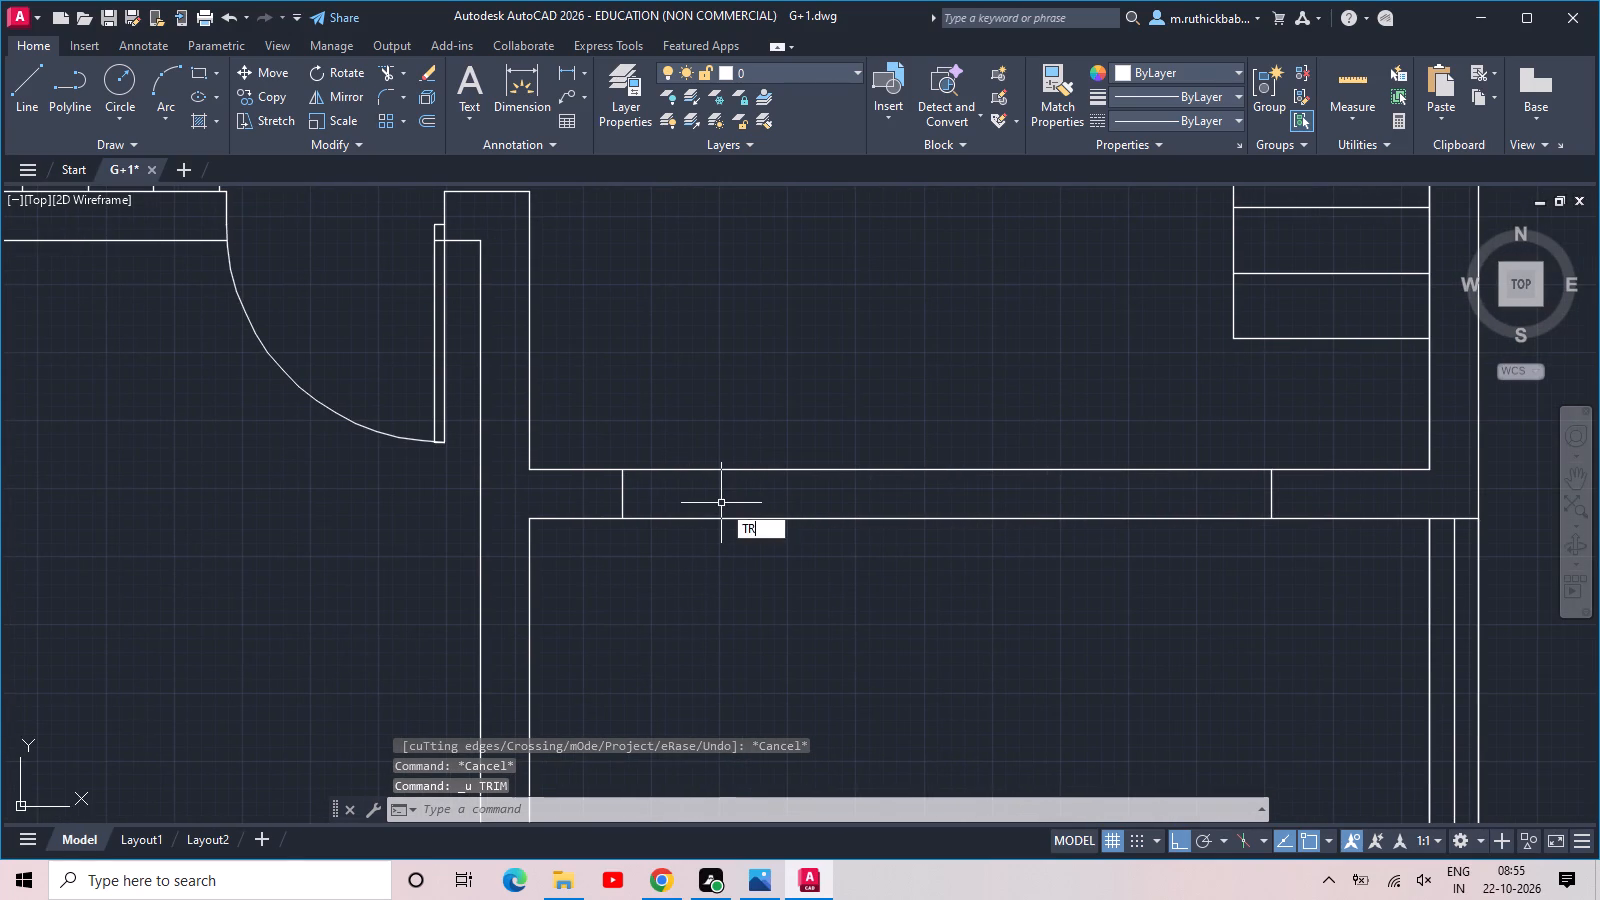
pyautogui.click(734, 447)
pyautogui.click(757, 588)
pyautogui.press('Escape')
# Draw a horizontal line about 9'-11" long across the new opening, joining the midpoints of its two jambs.
pyautogui.moveTo(788, 504); pyautogui.dragTo(664, 511, button='middle')
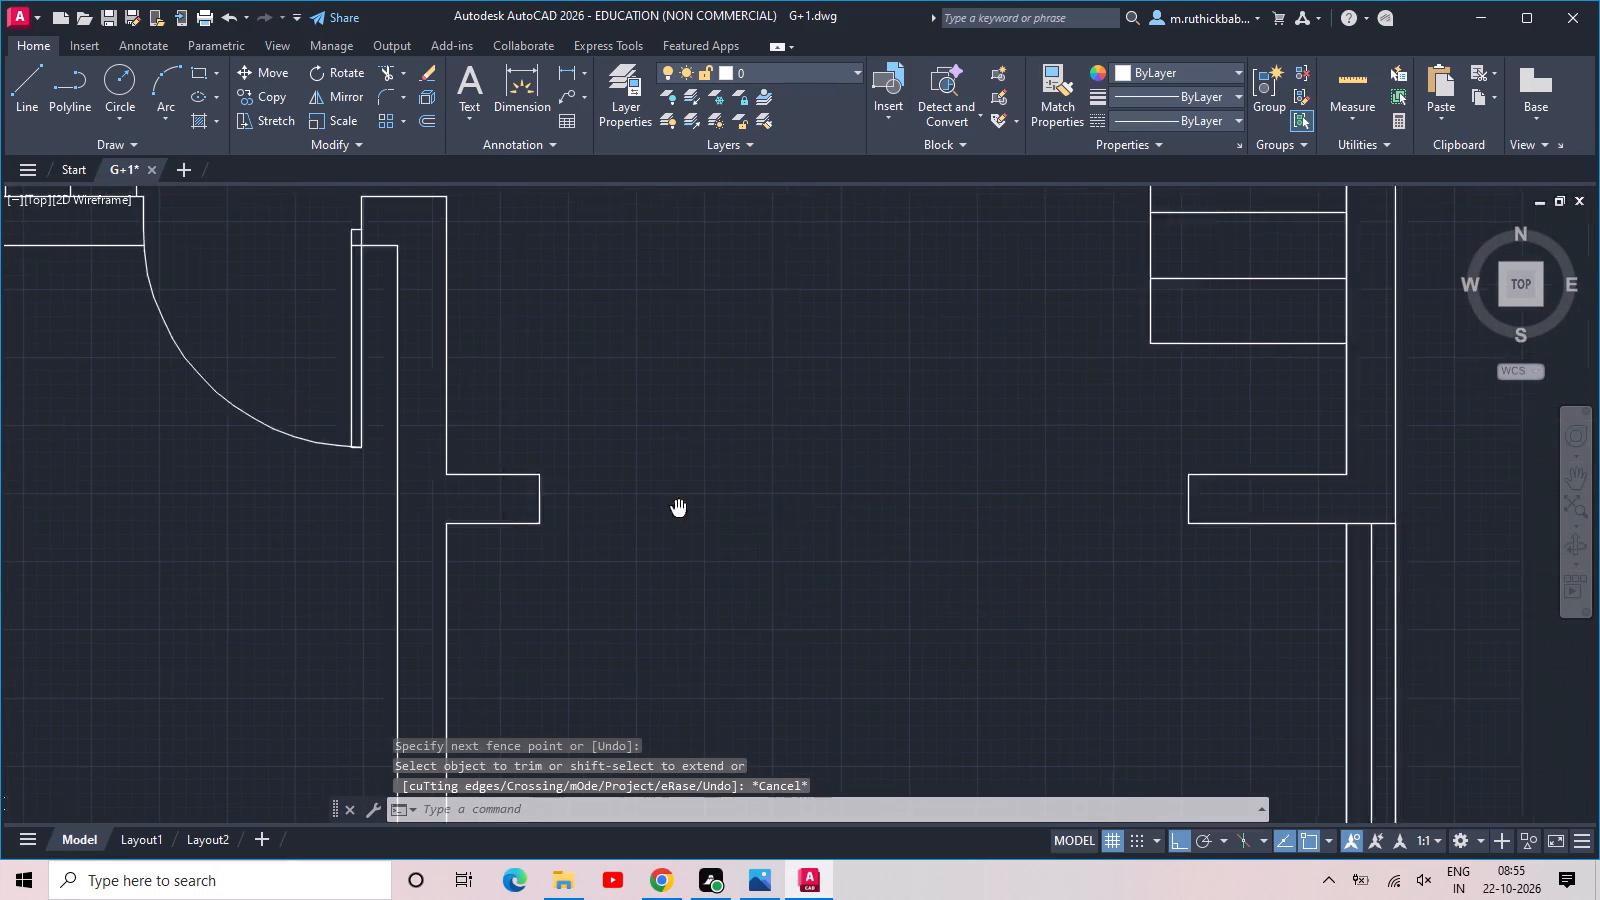
pyautogui.moveTo(664, 511); pyautogui.dragTo(523, 511, button='middle')
pyautogui.press('l')
pyautogui.press('space')
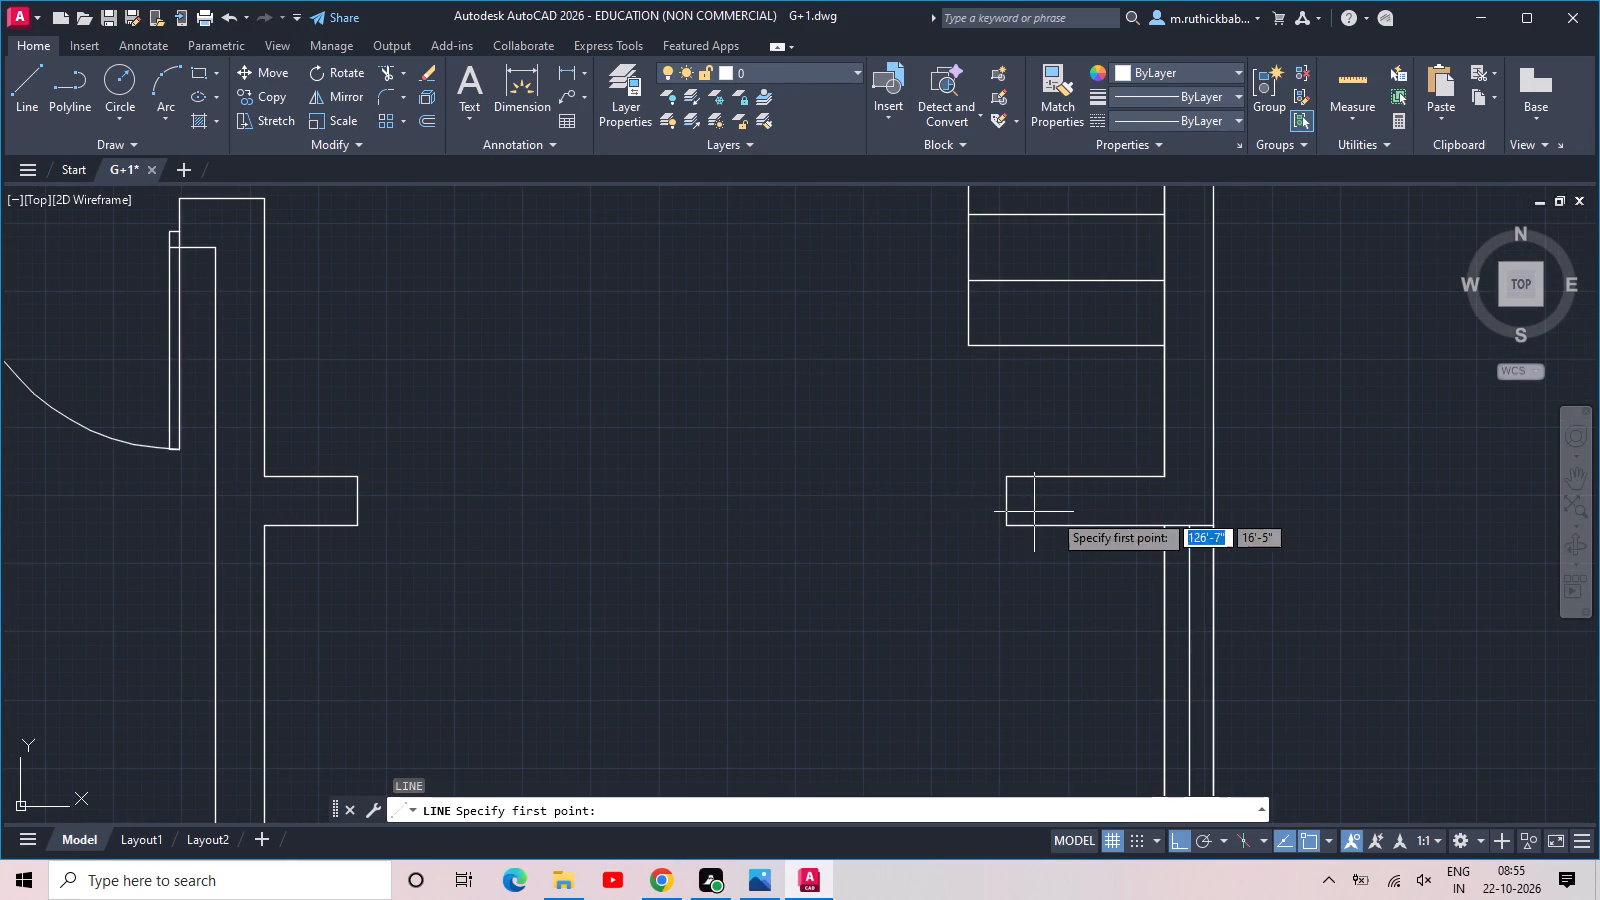
pyautogui.click(1009, 507)
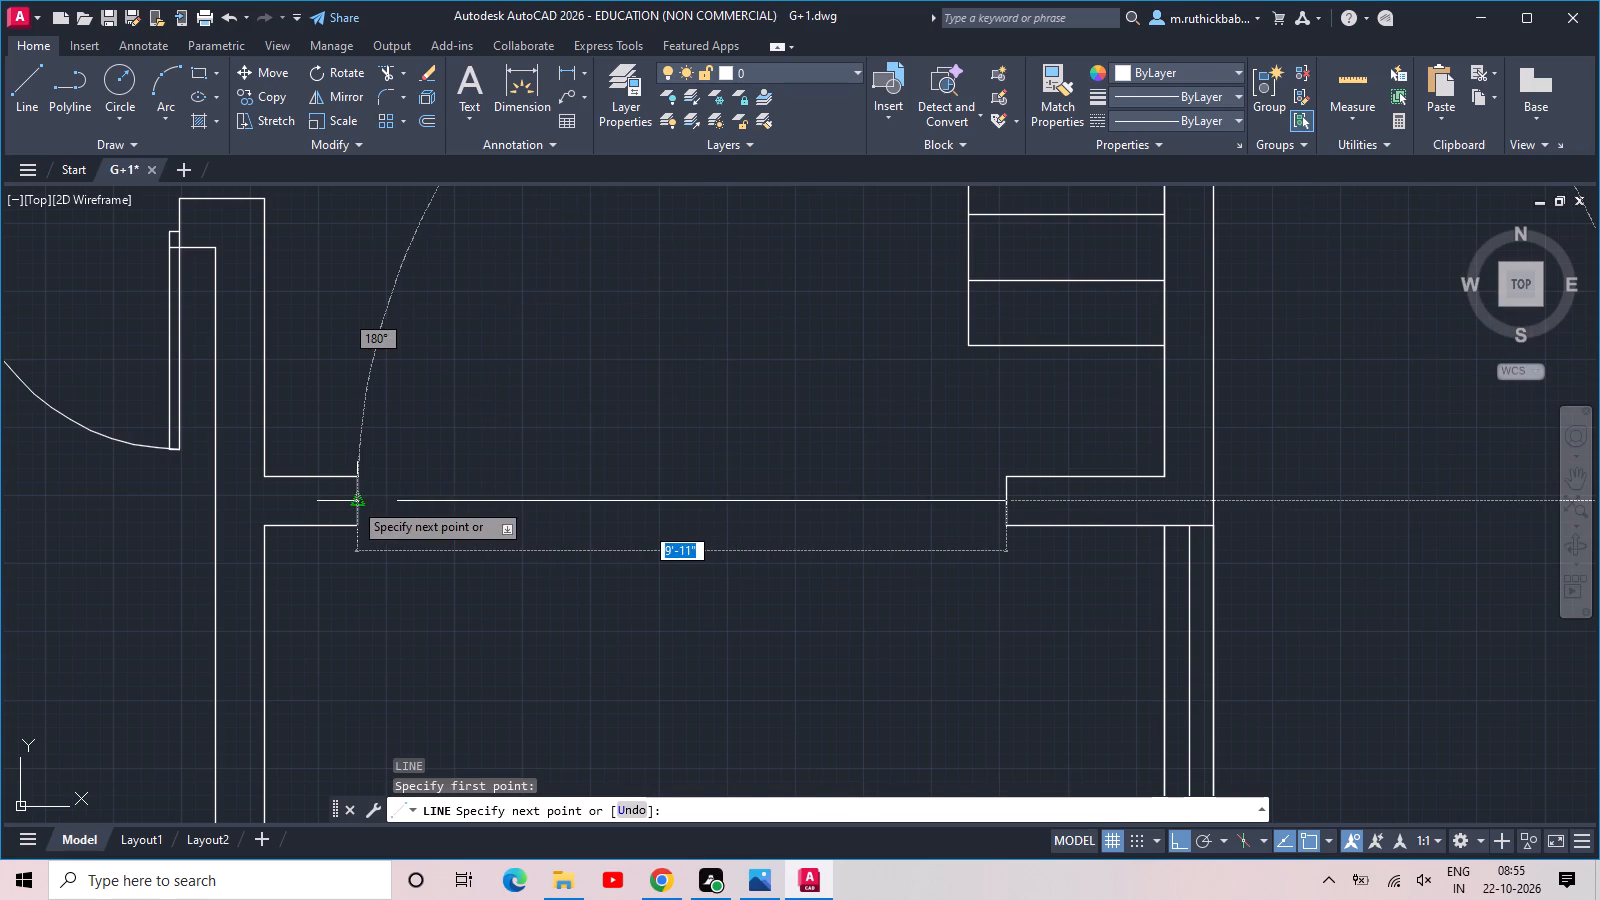
pyautogui.click(353, 501)
pyautogui.press('space')
# Outline a sliding panel over the opening line's right half, with a 2" upward line from its midpoint and a horizontal line to the right jamb.
pyautogui.press('space')
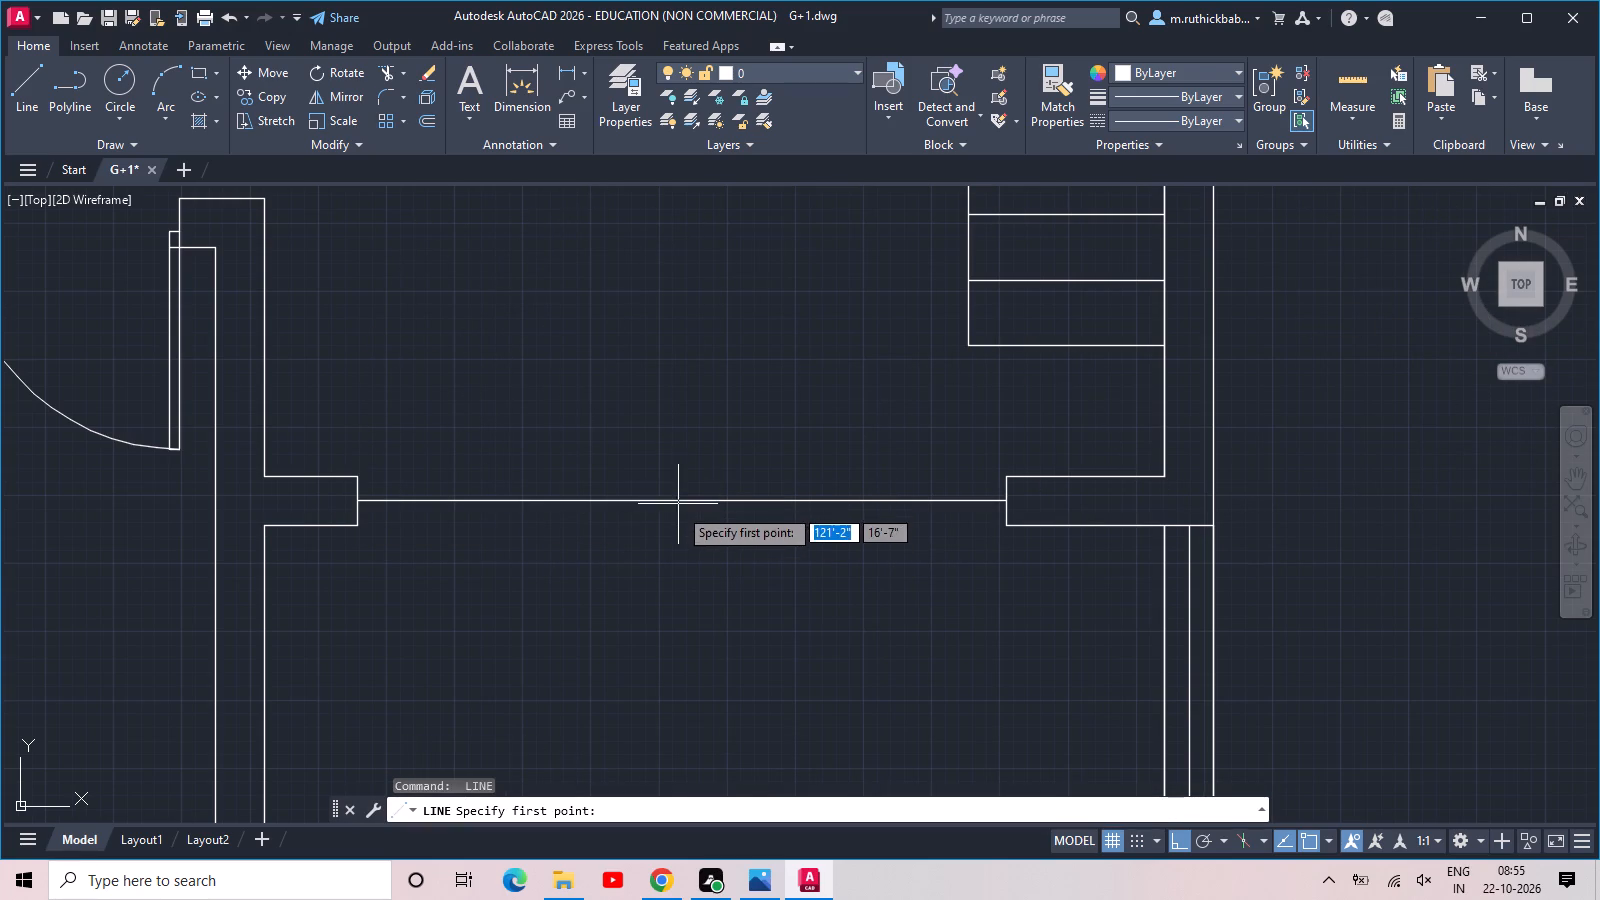
pyautogui.click(684, 504)
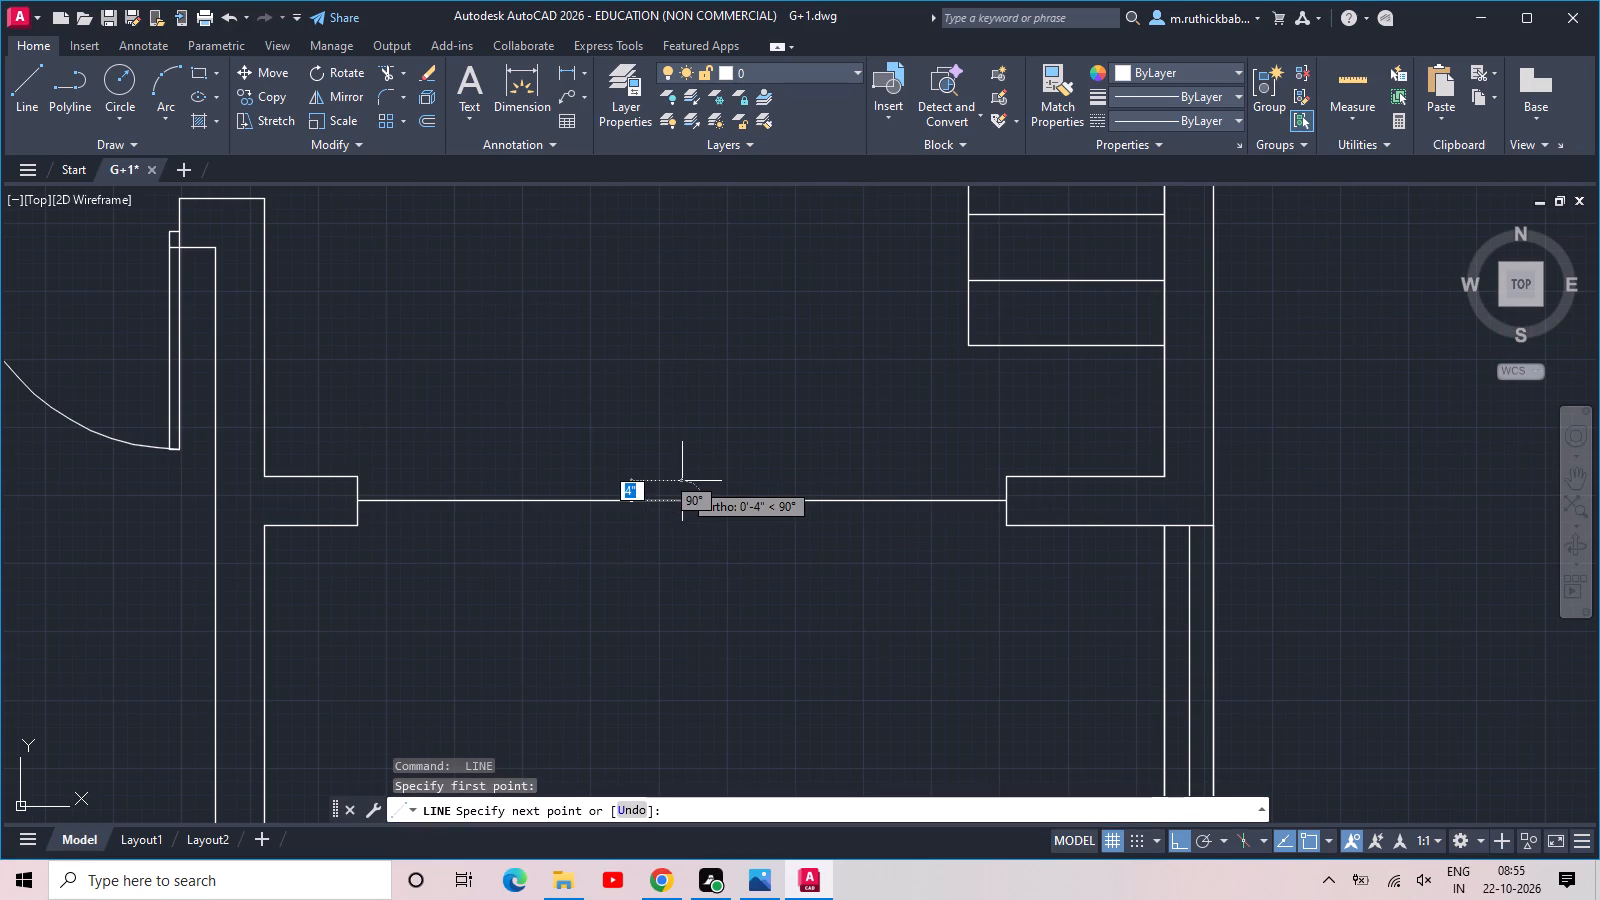
pyautogui.write('2')
pyautogui.press('space')
pyautogui.press('Escape')
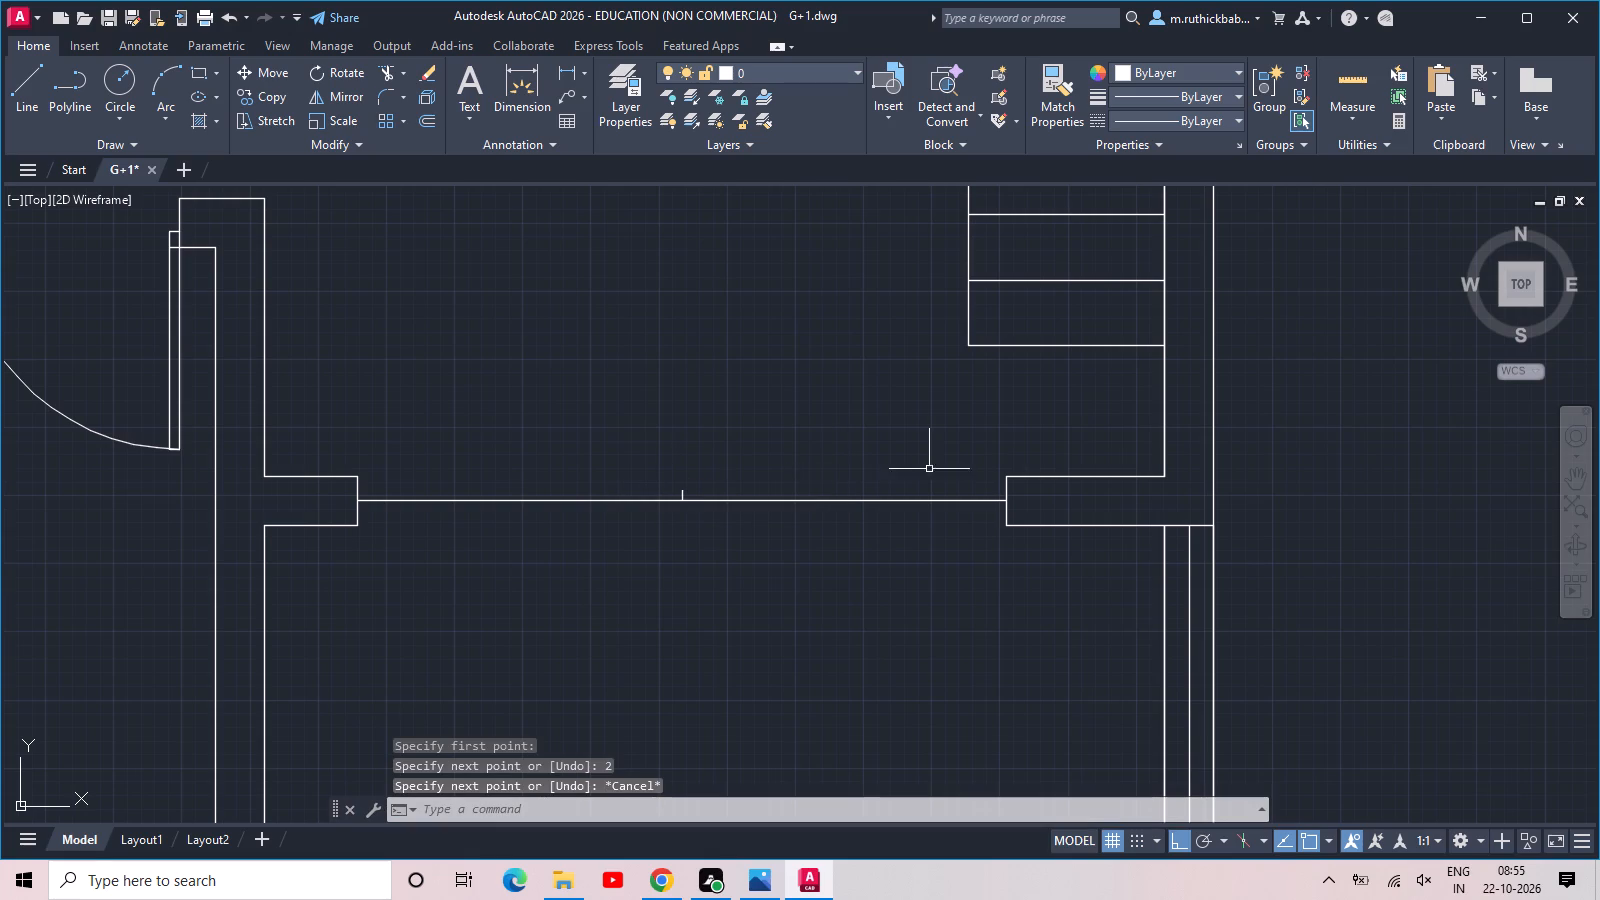
pyautogui.write('L')
pyautogui.press('space')
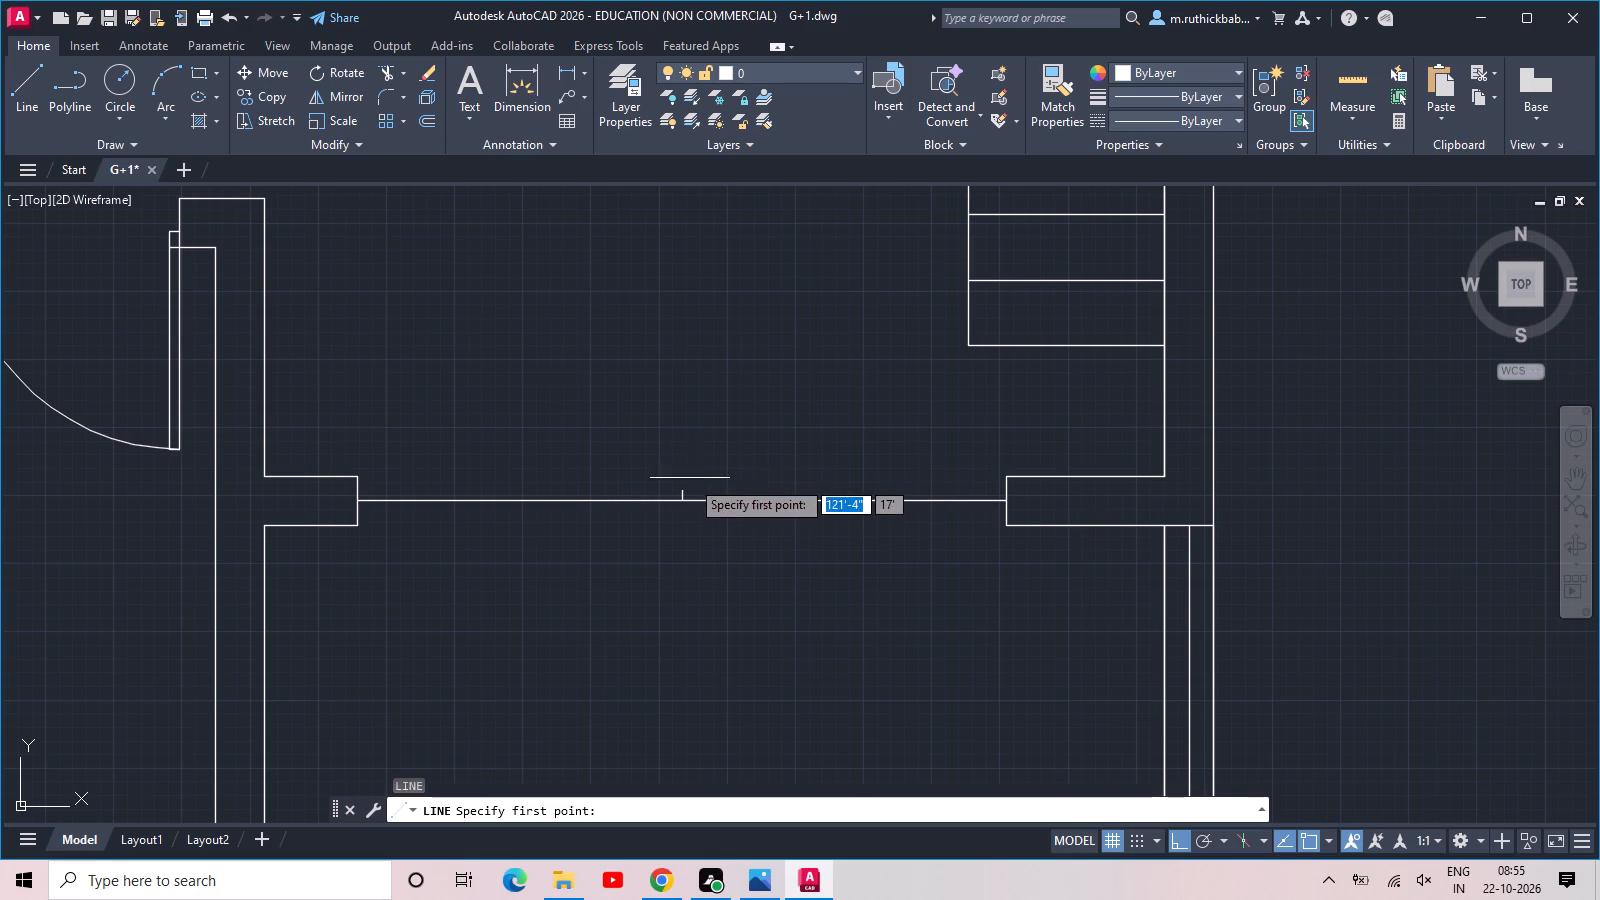
pyautogui.click(682, 491)
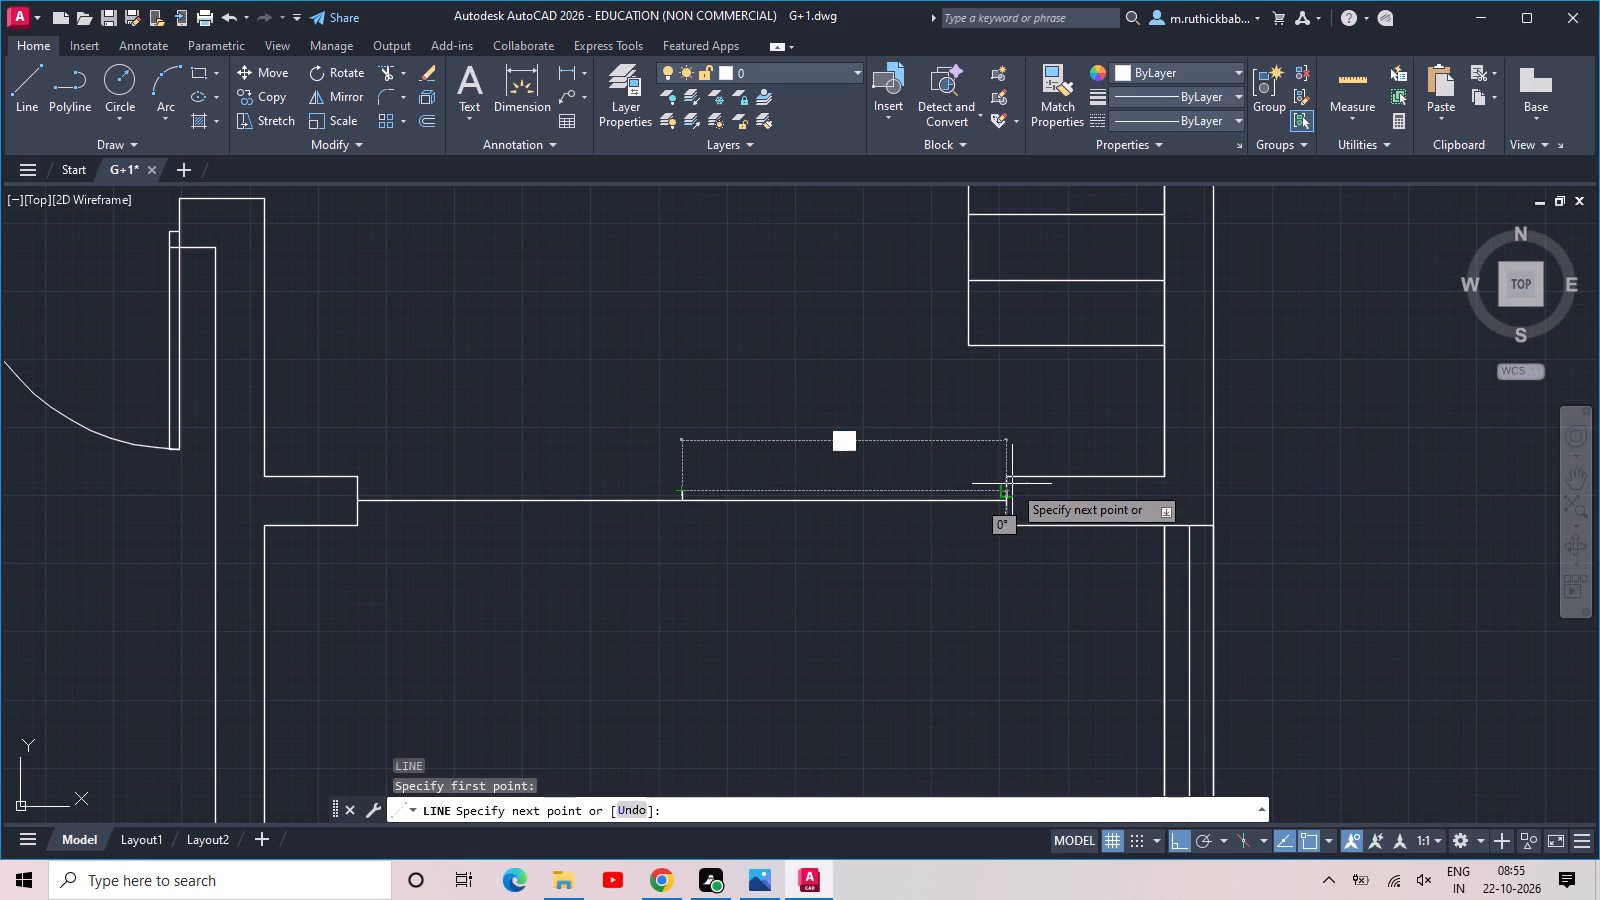
pyautogui.click(1005, 490)
pyautogui.press('Escape')
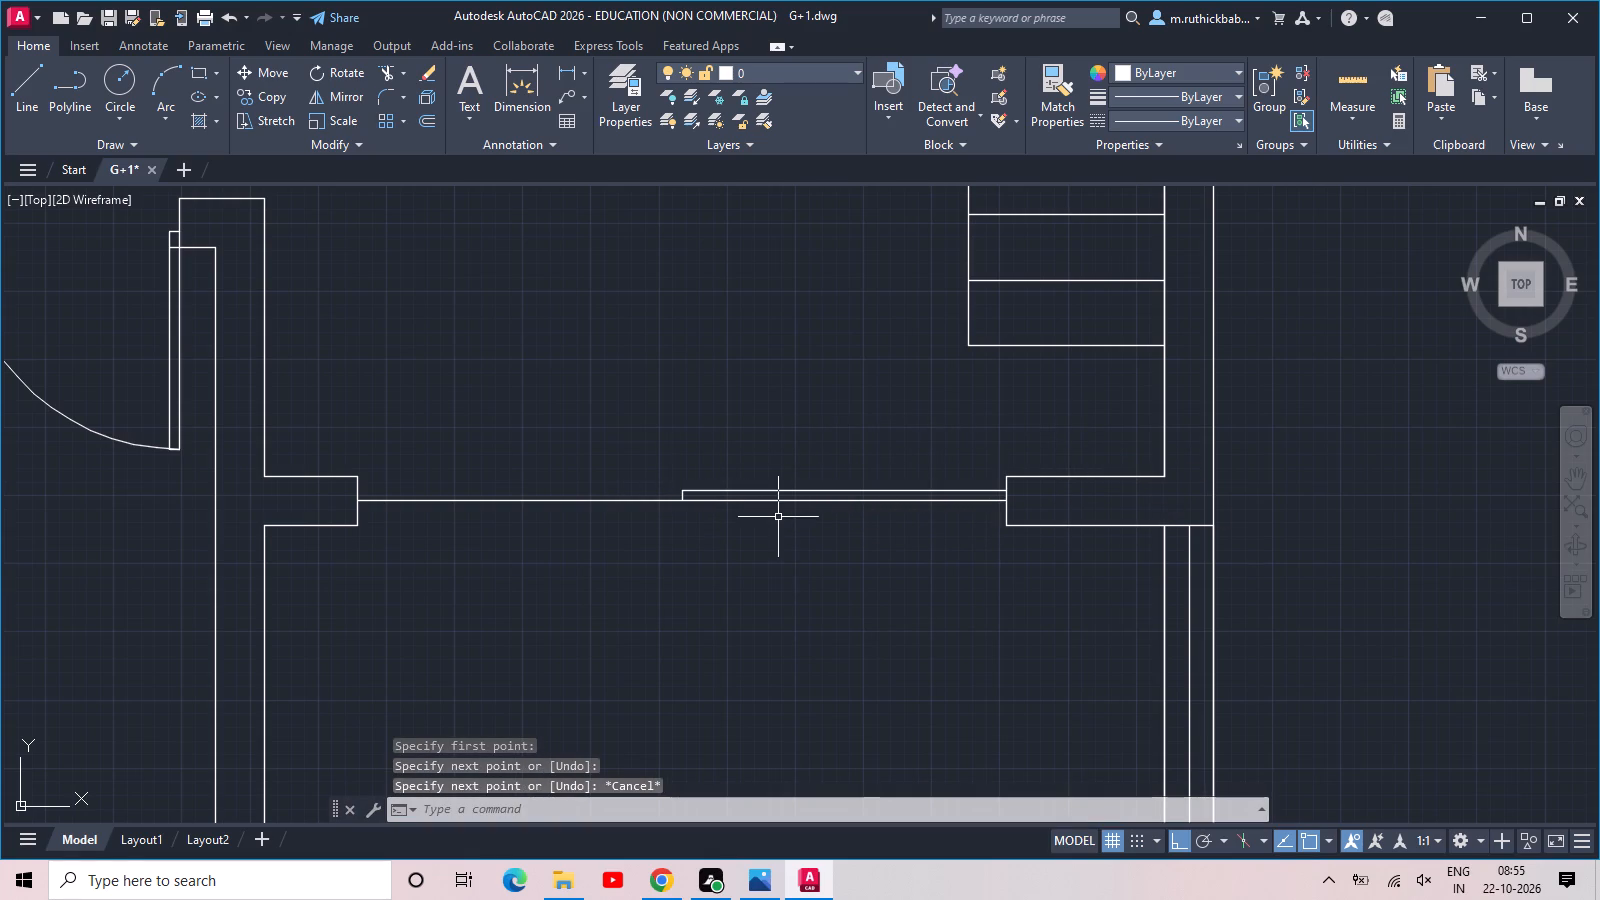
# Trim away the left half of the line across the opening, up to the sliding panel.
pyautogui.write('TR')
pyautogui.press('space')
pyautogui.press('space')
pyautogui.moveTo(637, 533); pyautogui.dragTo(622, 525)
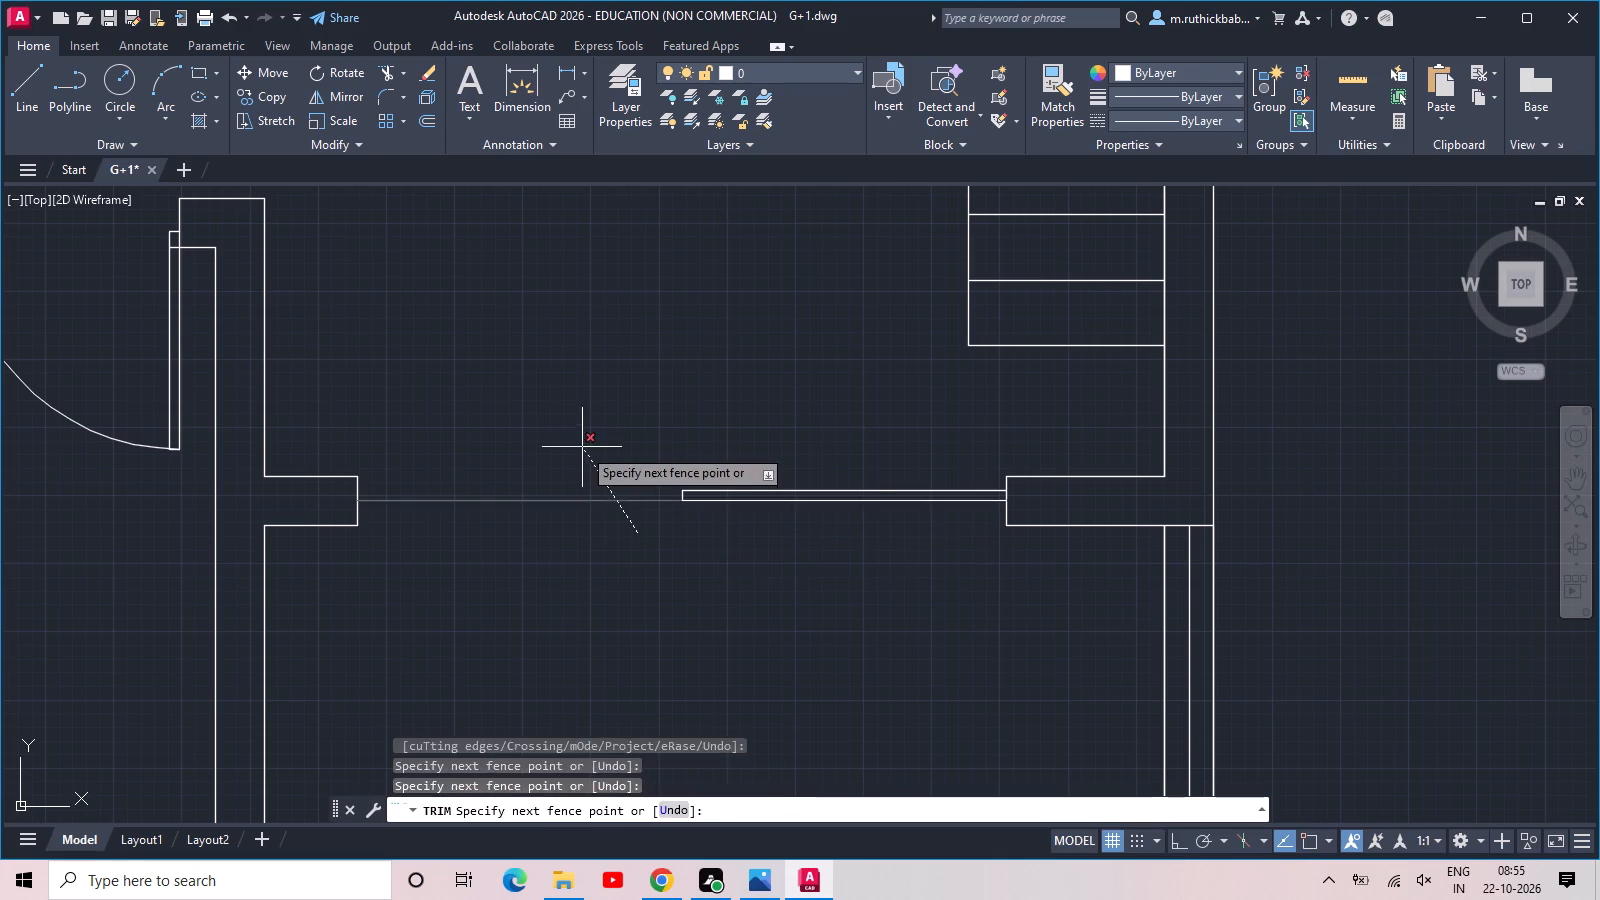
pyautogui.click(581, 446)
pyautogui.press('Escape')
# Copy the panel's two horizontal lines from their lower right end to the panel's upper left corner, filling the opening's left half.
pyautogui.moveTo(707, 447); pyautogui.dragTo(581, 477, button='middle')
pyautogui.scroll(1, 586, 479)
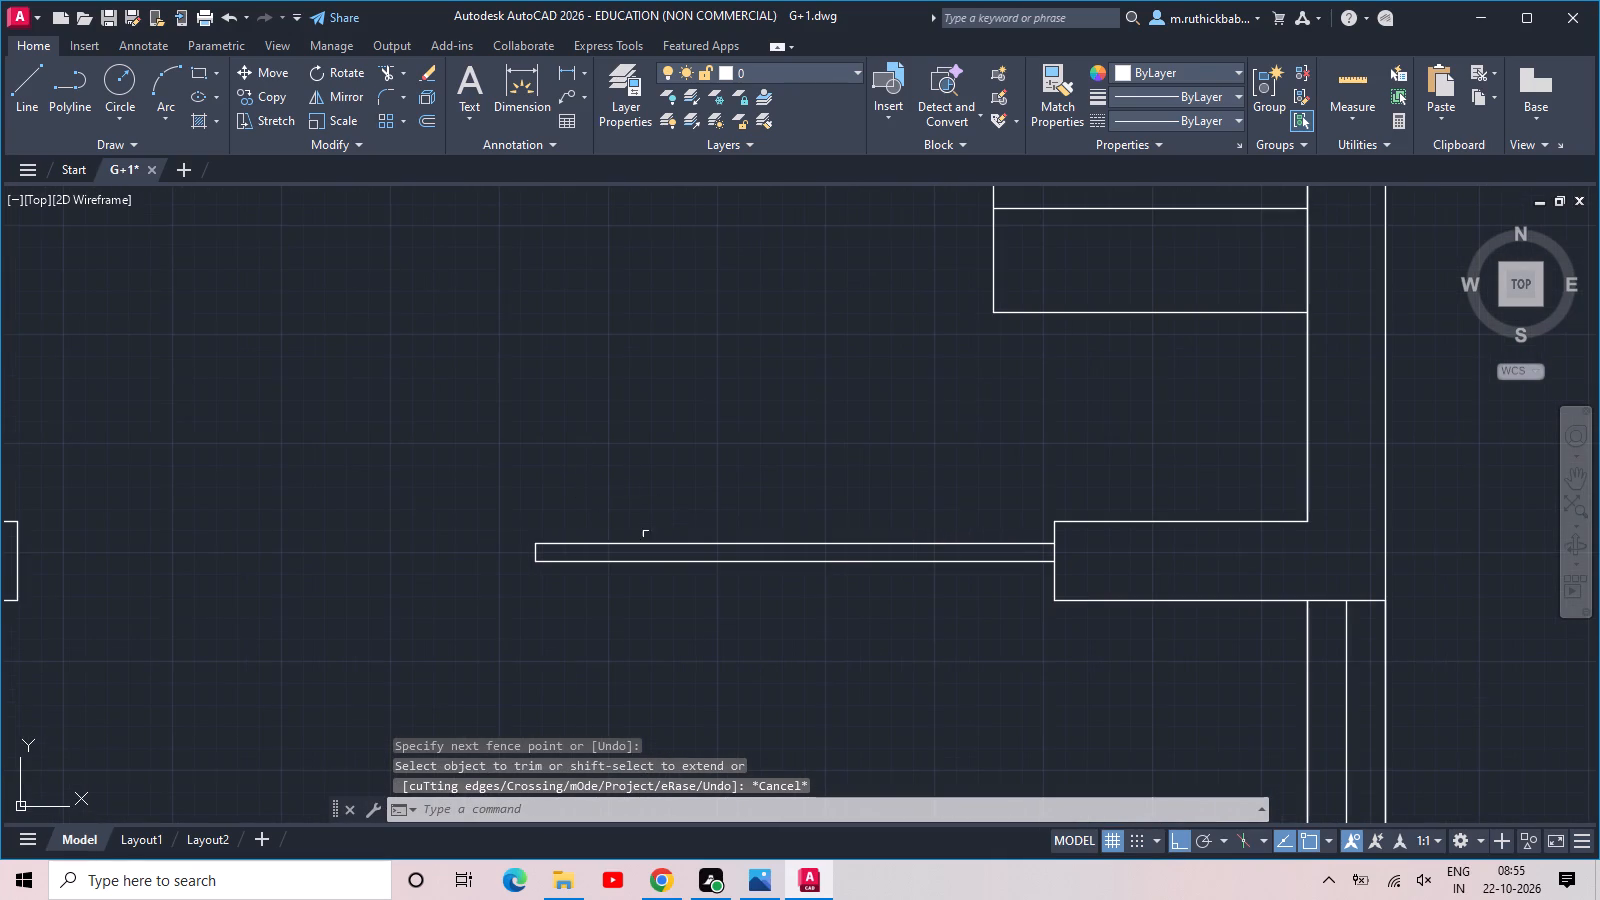
pyautogui.click(668, 572)
pyautogui.click(582, 497)
pyautogui.press('c')
pyautogui.press('o')
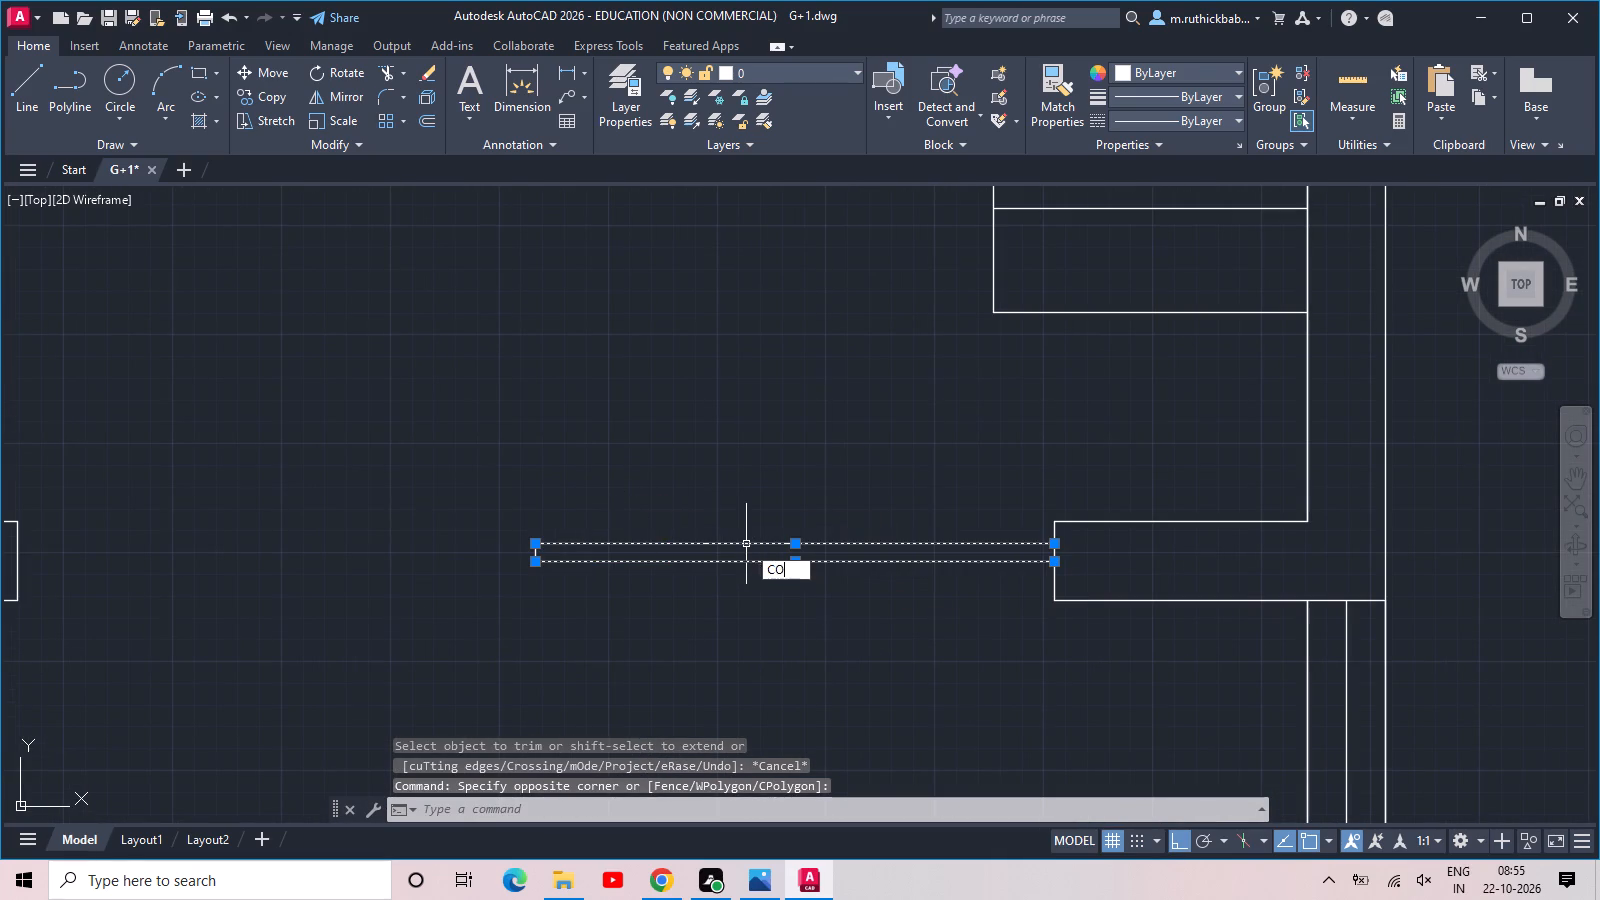
pyautogui.press('space')
pyautogui.click(1053, 561)
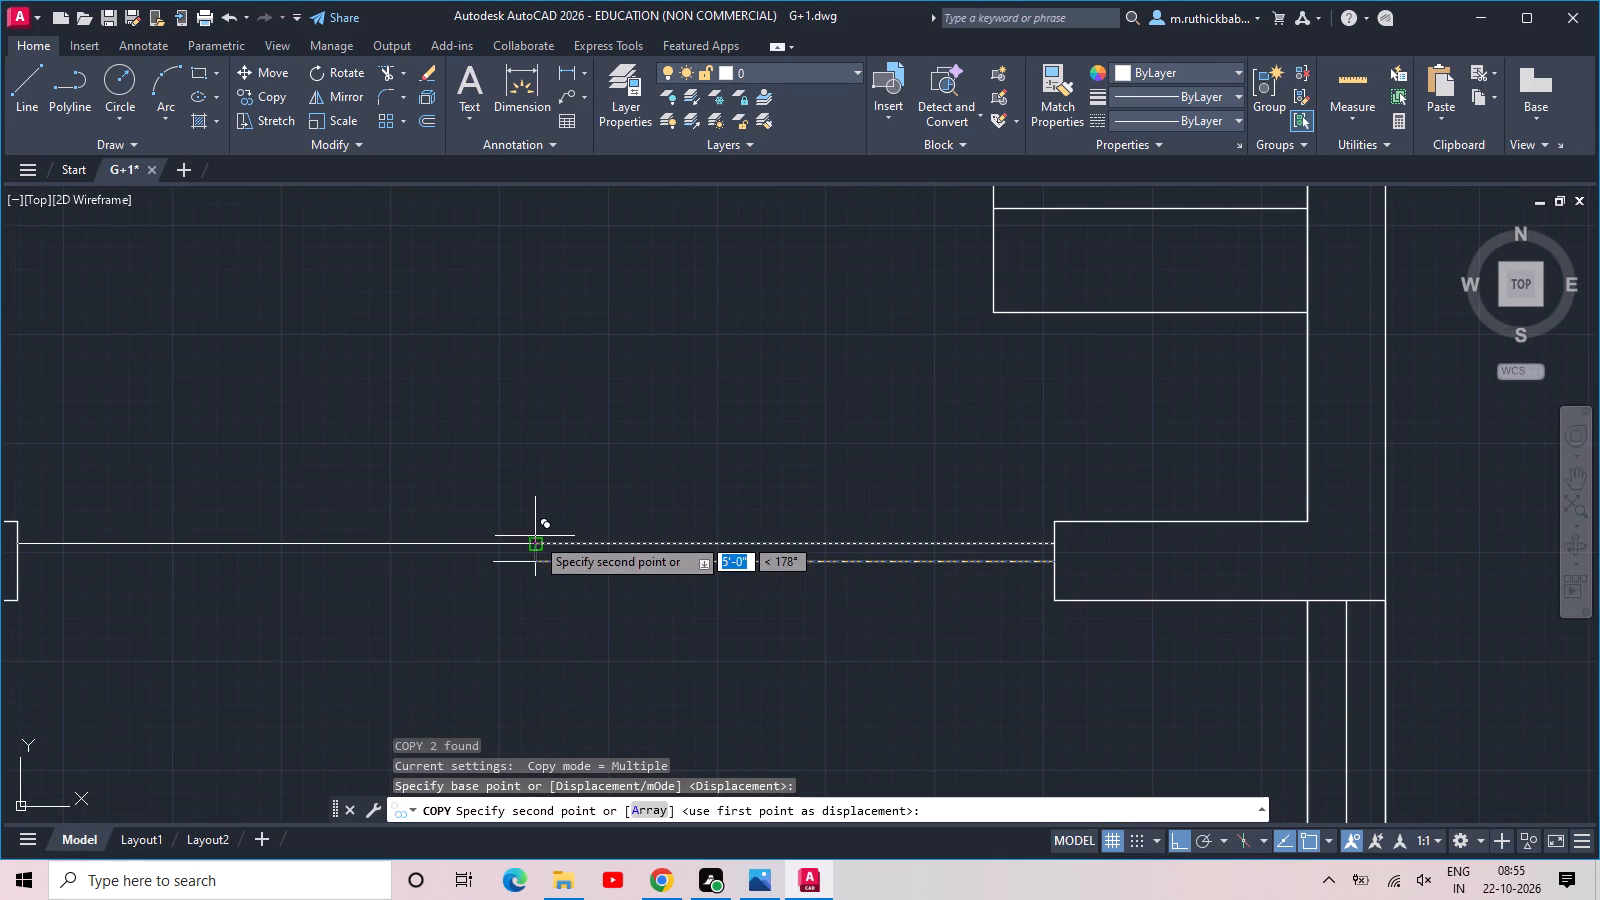
pyautogui.click(536, 543)
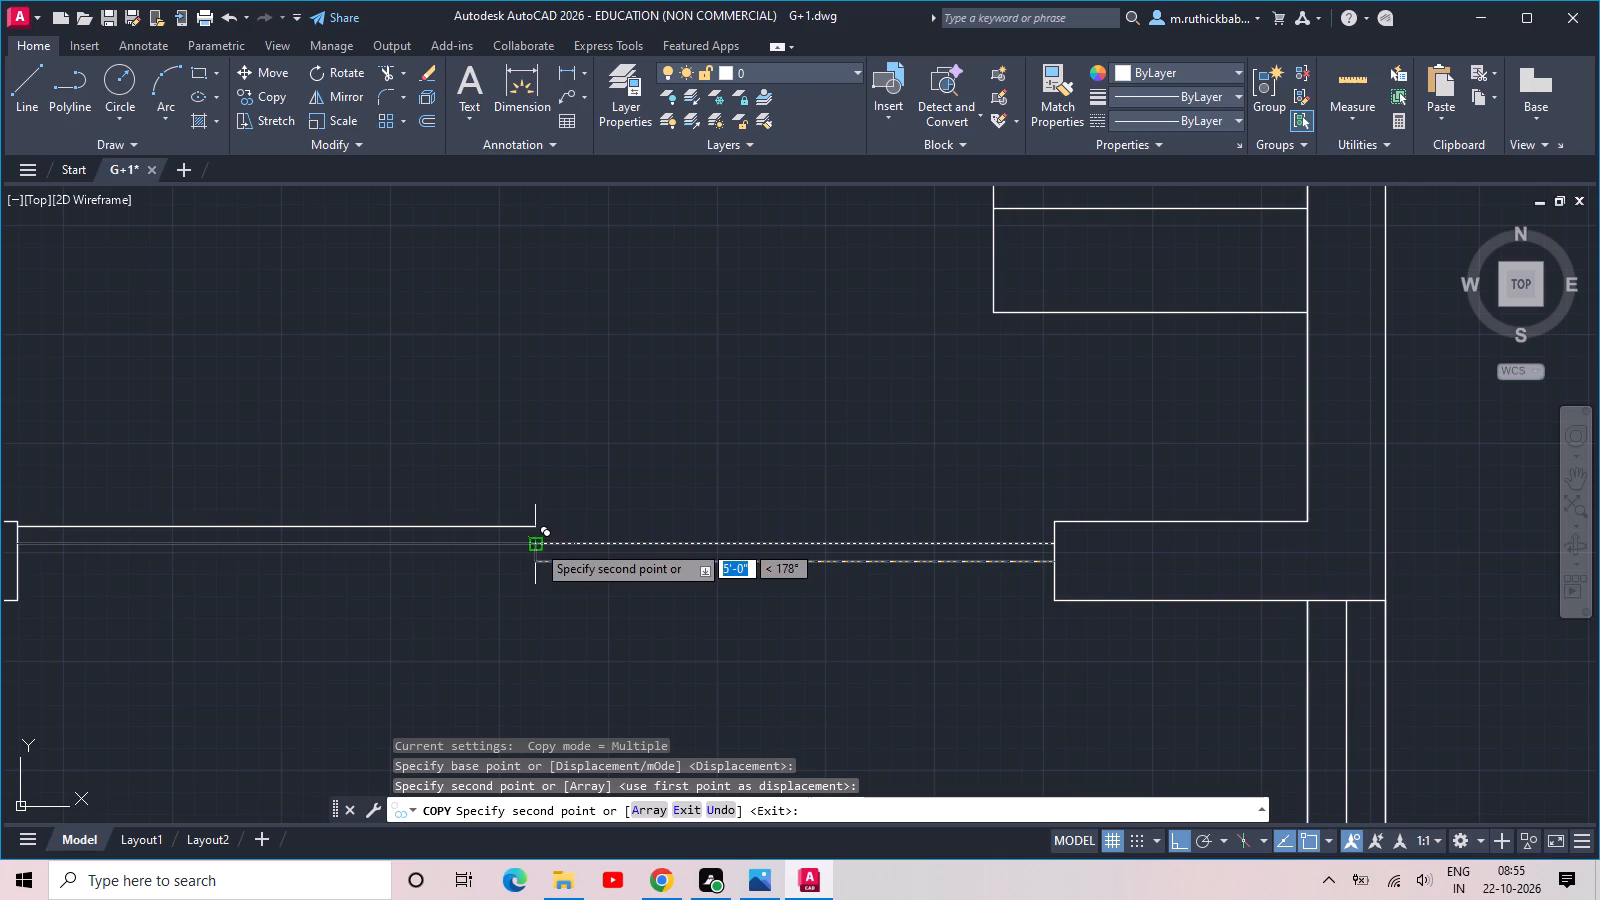
pyautogui.scroll(-1, 598, 495)
pyautogui.press('Escape')
# Extend the short vertical line between the two panels up to the left panel's top line.
pyautogui.scroll(-1, 662, 545)
pyautogui.scroll(5, 622, 528)
pyautogui.write('EX')
pyautogui.press('space')
pyautogui.press('space')
pyautogui.moveTo(530, 601); pyautogui.dragTo(520, 601)
pyautogui.click(412, 610)
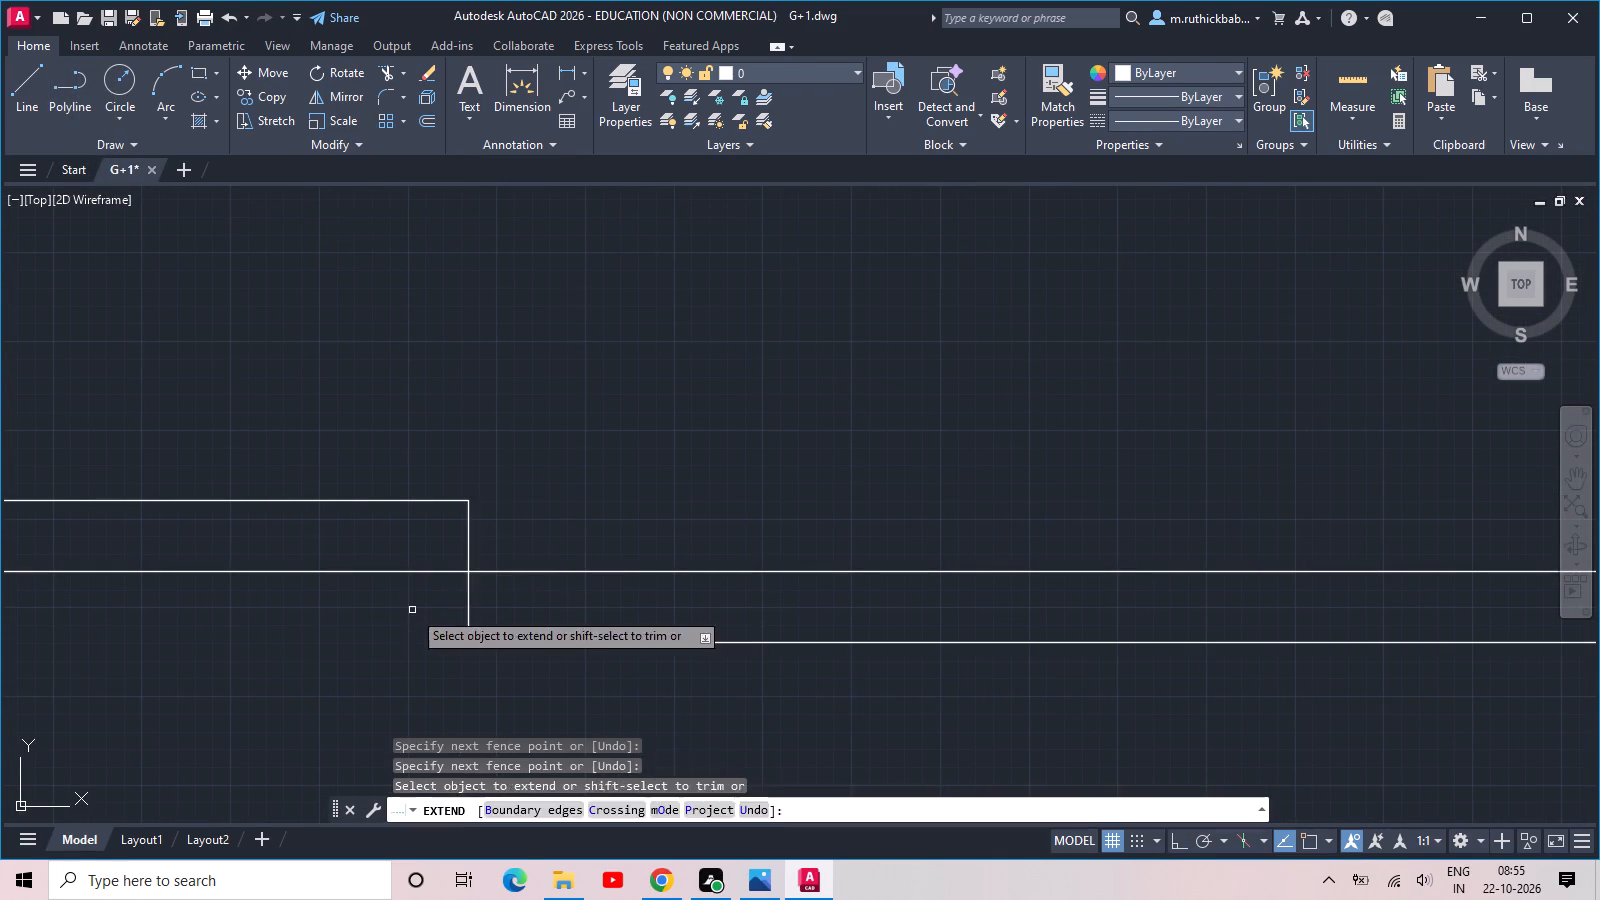
pyautogui.press('Escape')
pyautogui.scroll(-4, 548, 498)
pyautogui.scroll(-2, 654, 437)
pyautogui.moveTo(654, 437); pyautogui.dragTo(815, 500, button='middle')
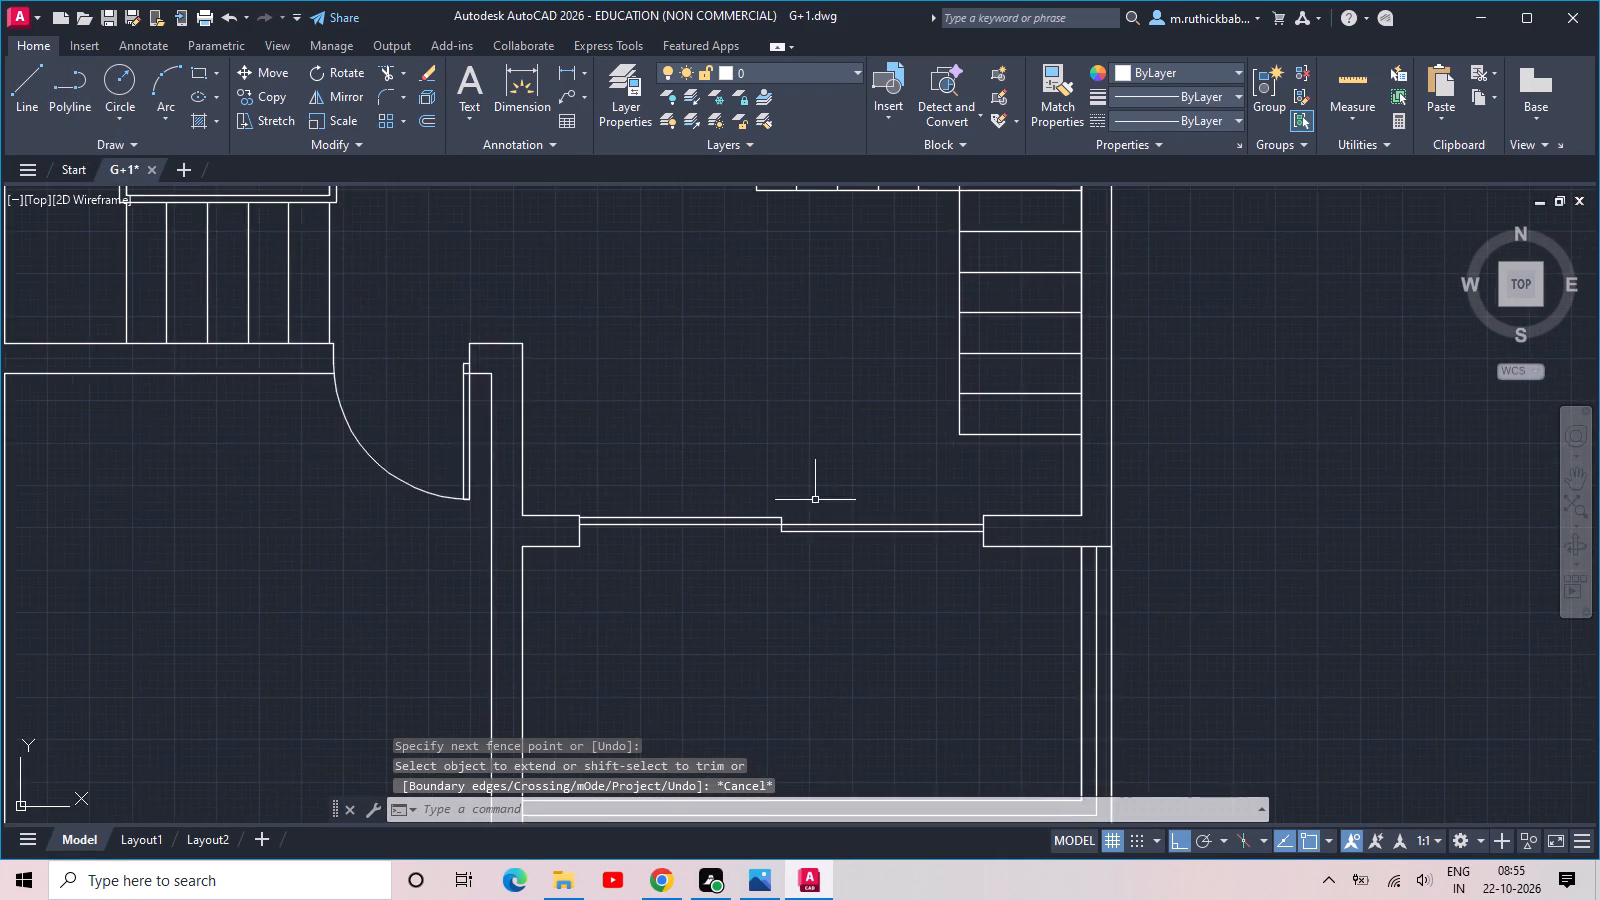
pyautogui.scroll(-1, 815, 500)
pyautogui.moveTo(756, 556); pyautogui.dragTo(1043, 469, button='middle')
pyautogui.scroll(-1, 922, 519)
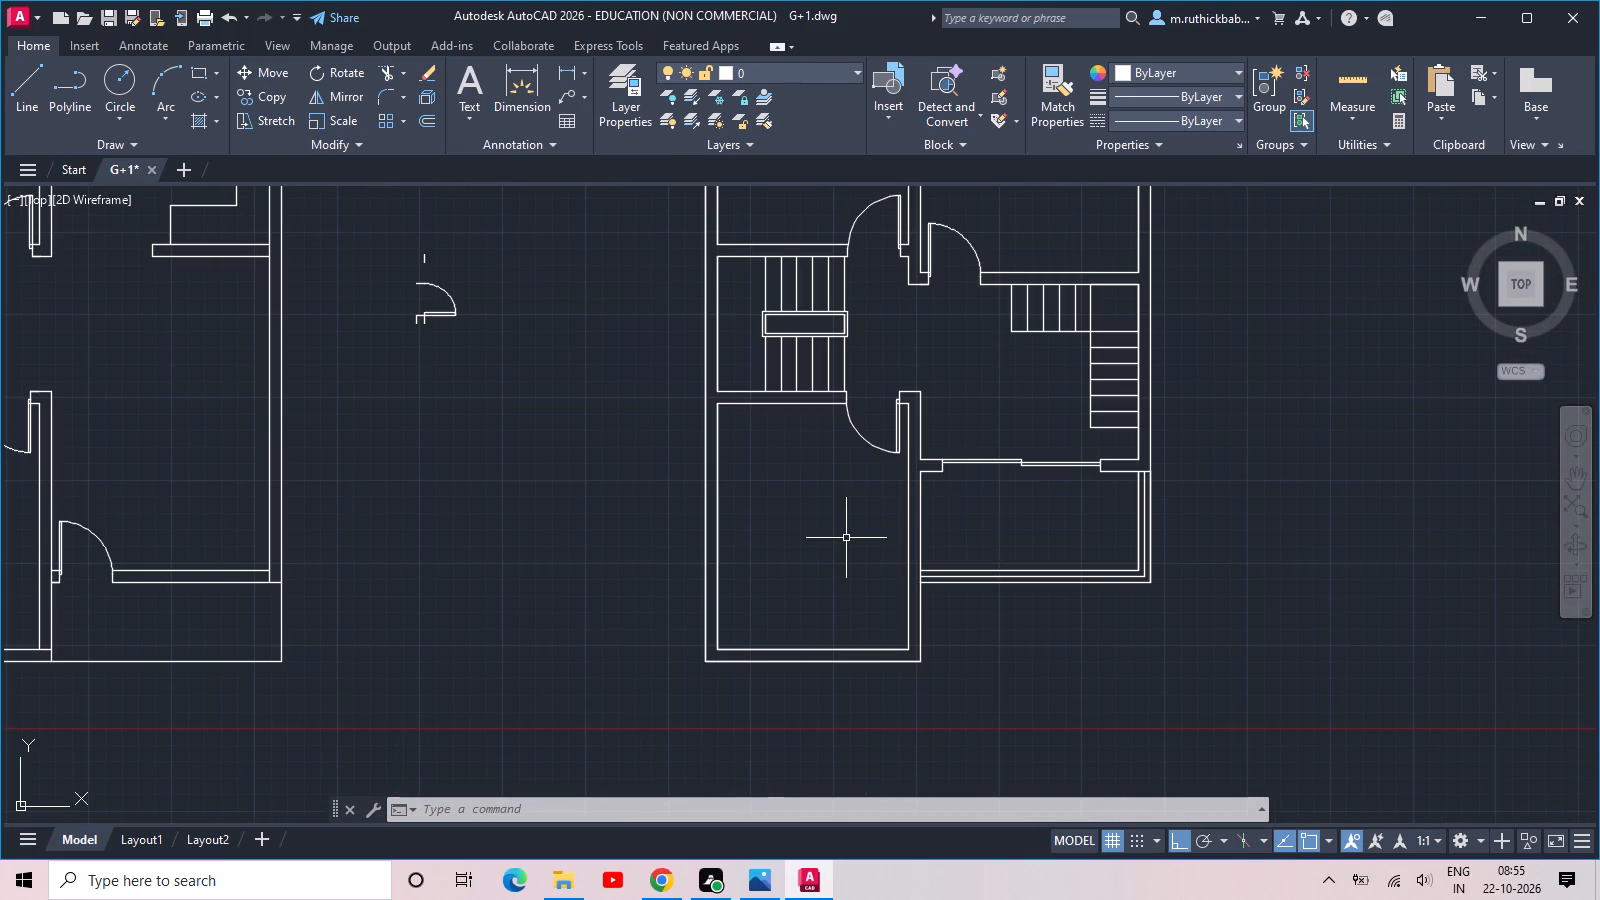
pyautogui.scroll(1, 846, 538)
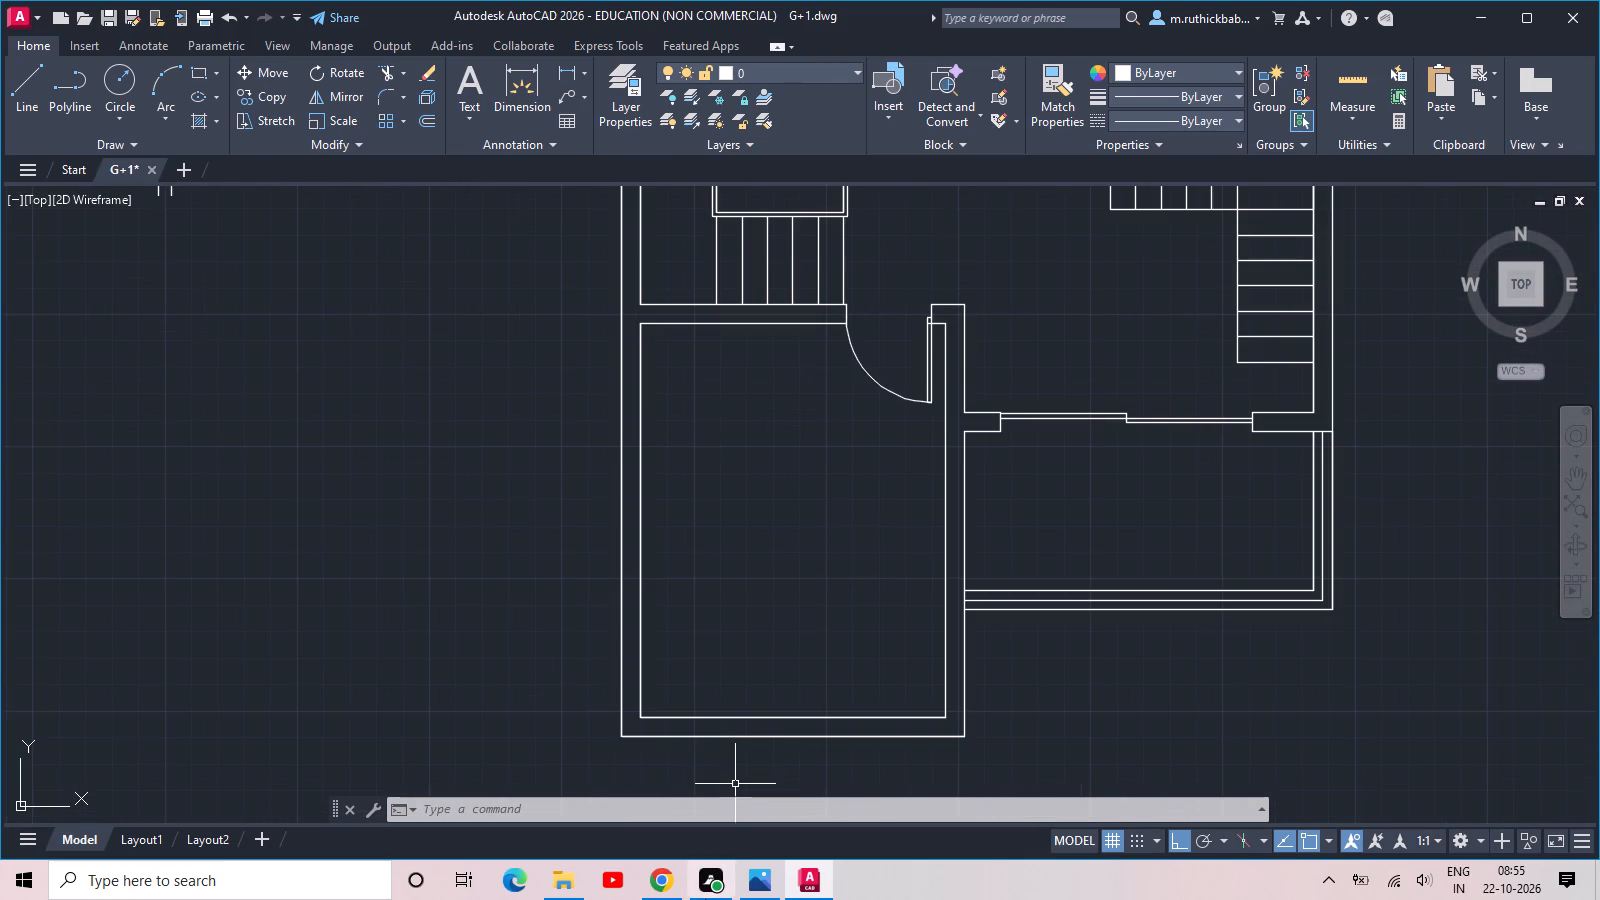
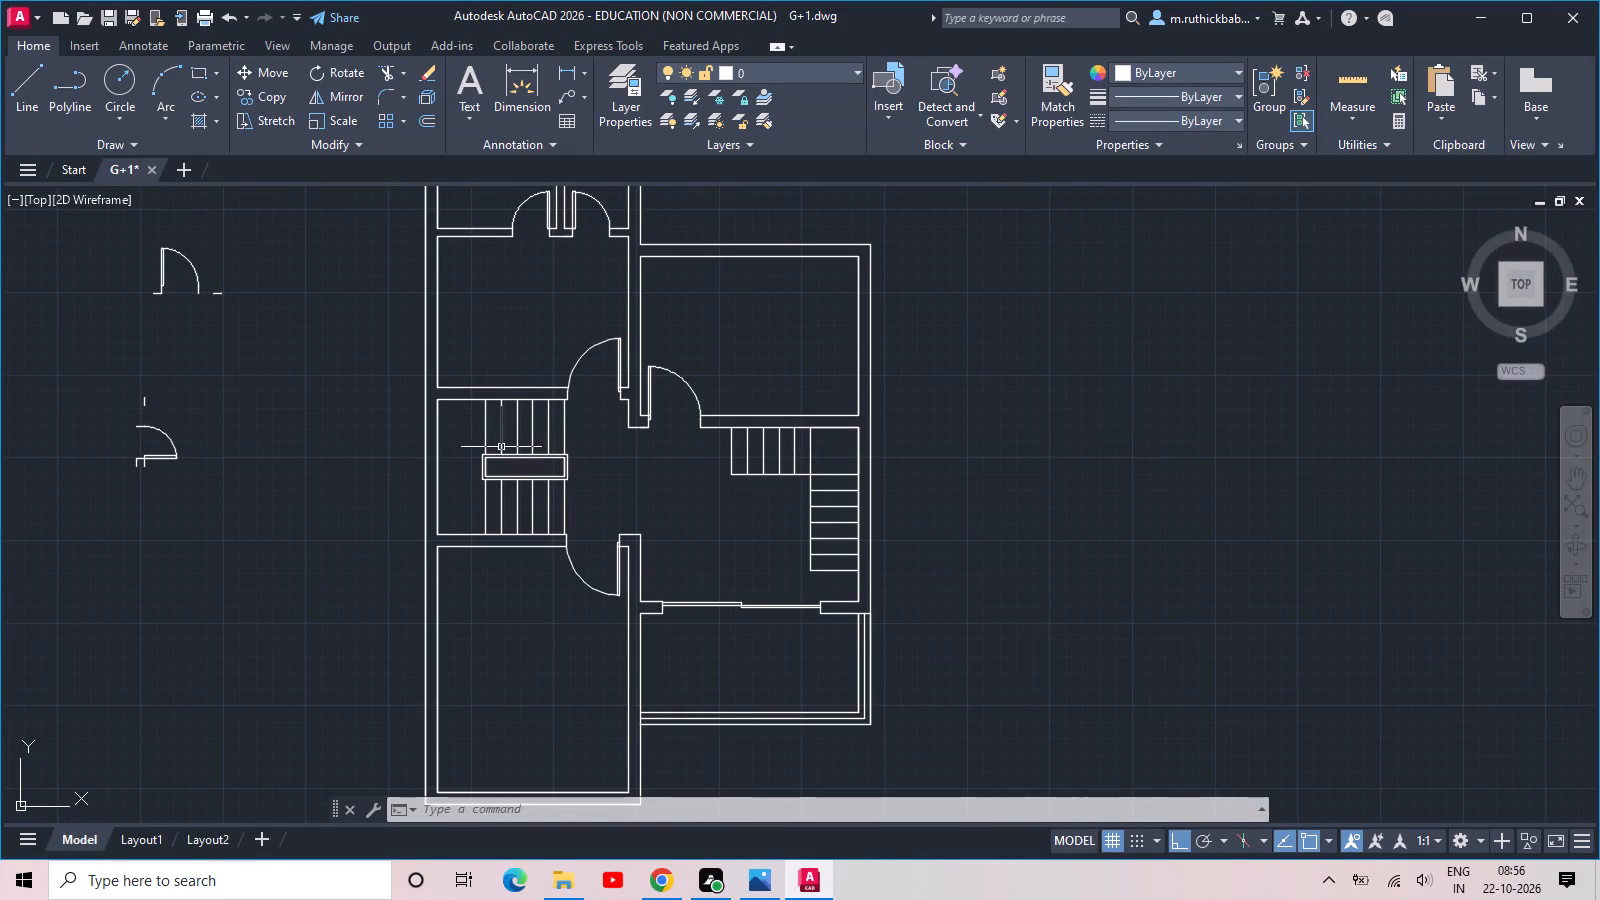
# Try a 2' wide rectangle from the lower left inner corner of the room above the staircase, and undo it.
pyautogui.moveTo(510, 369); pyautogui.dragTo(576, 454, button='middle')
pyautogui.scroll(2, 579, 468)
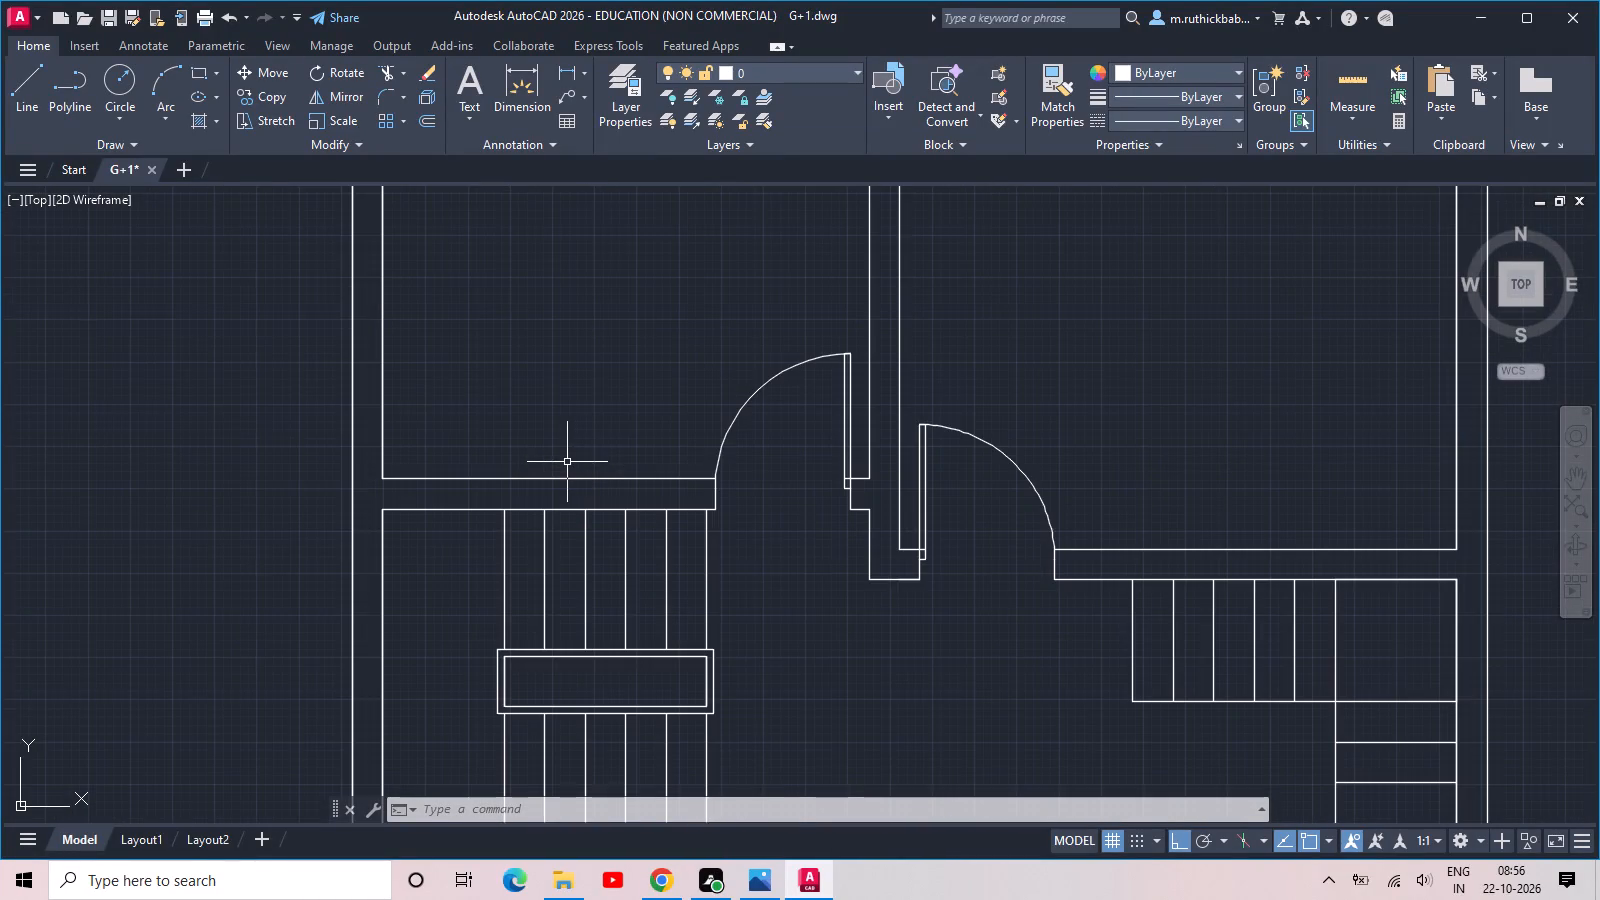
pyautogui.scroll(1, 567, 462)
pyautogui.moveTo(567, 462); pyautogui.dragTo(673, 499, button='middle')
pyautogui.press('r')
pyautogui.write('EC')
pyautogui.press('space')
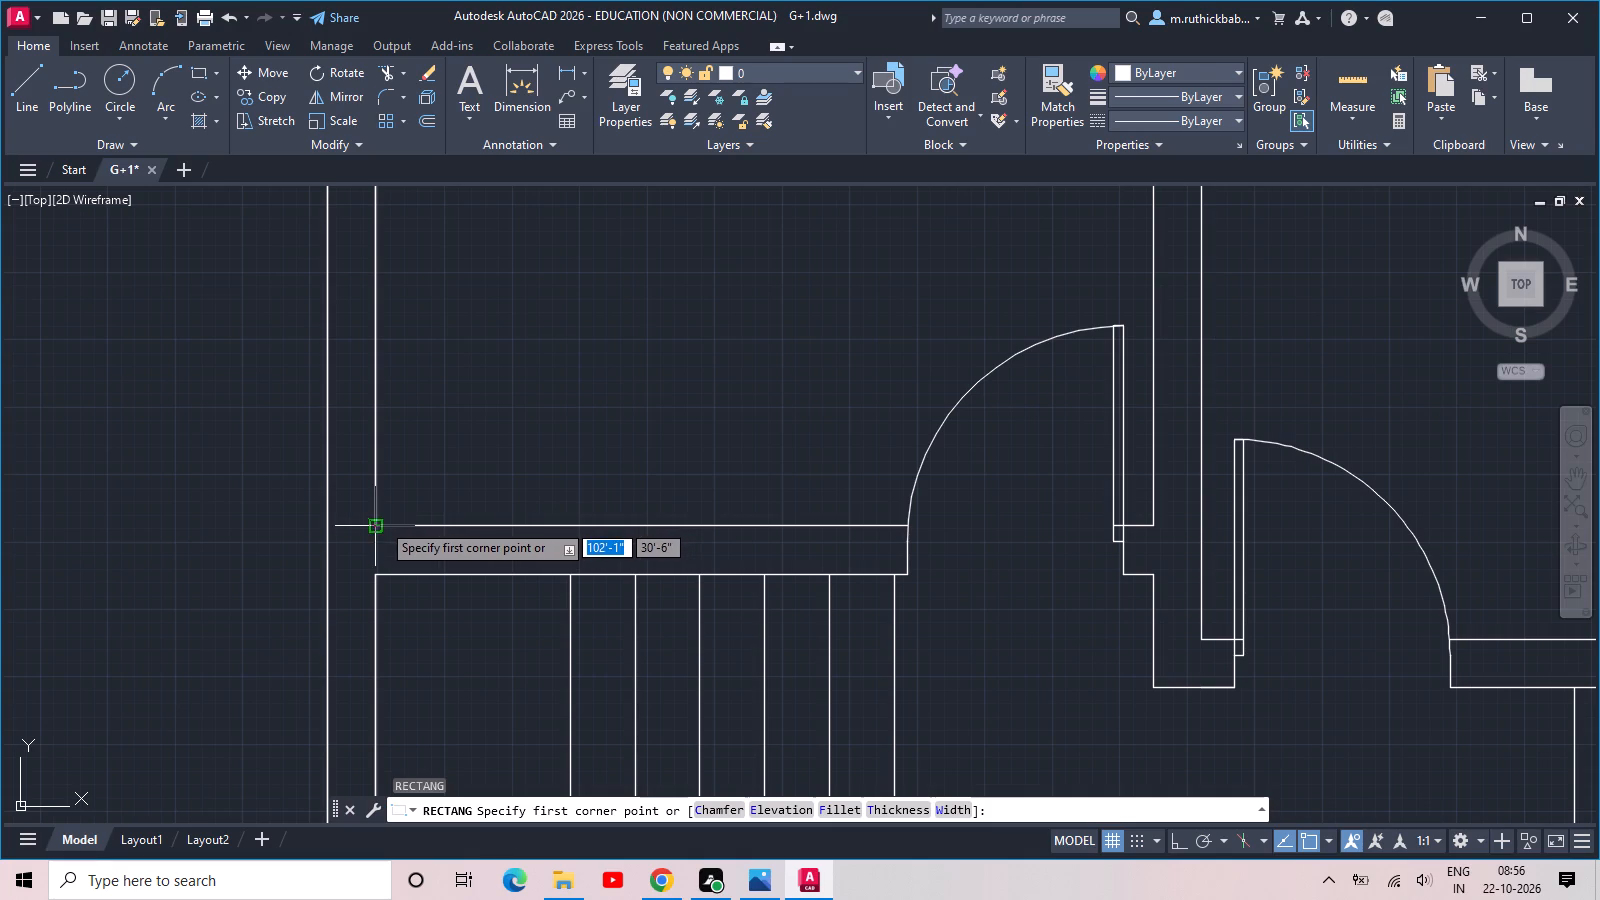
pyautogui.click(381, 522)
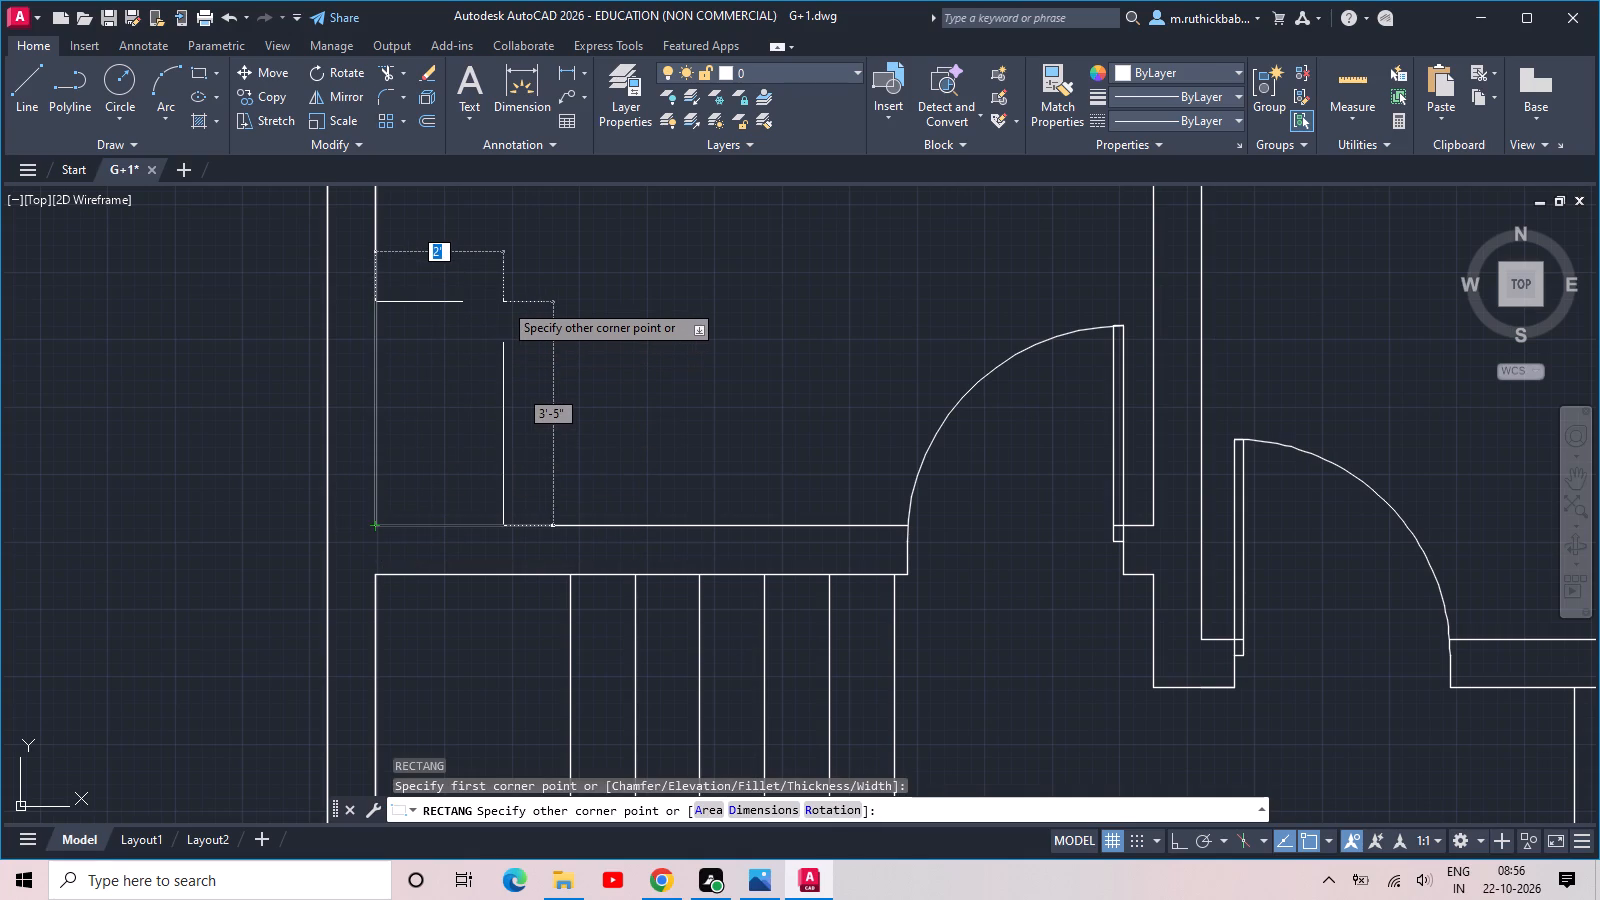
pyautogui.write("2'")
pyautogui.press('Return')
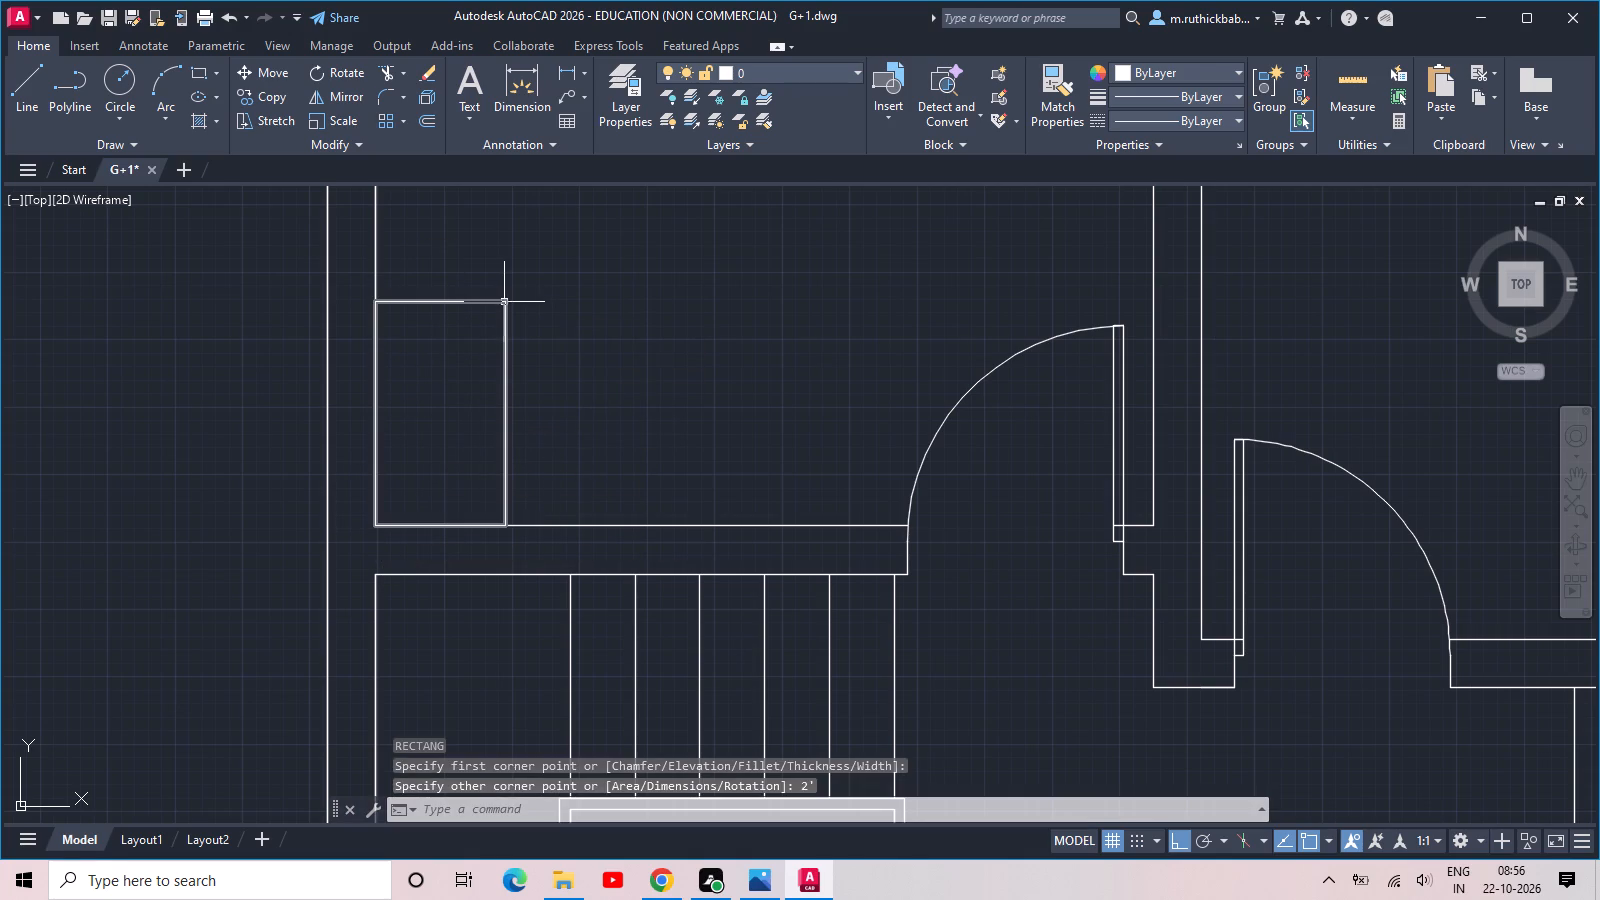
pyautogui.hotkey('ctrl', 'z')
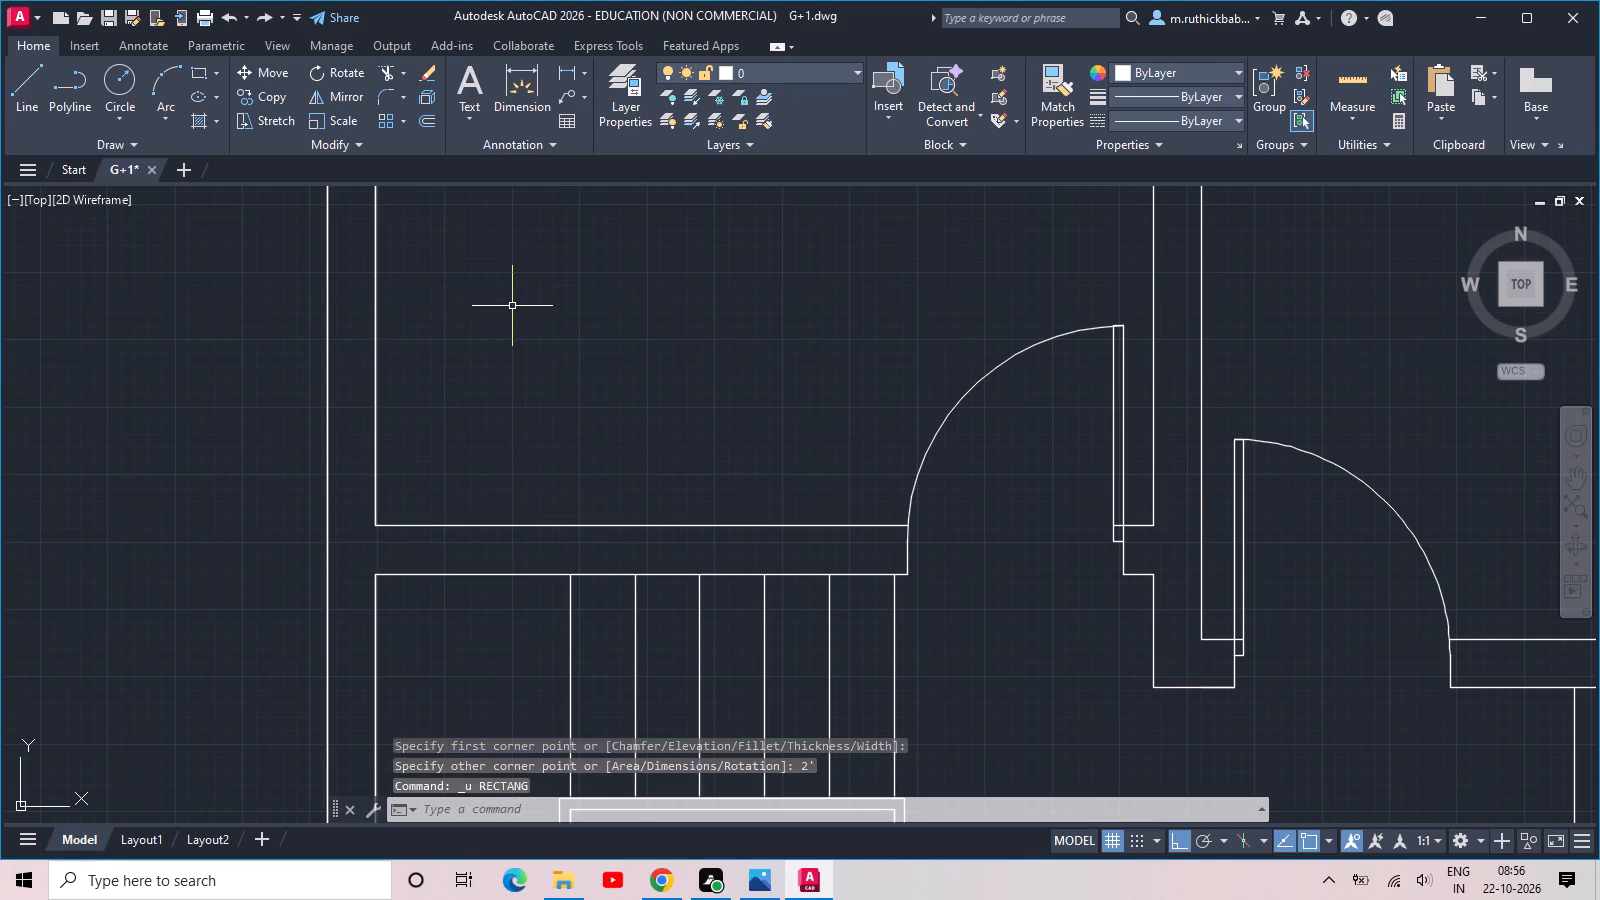
# Draw a rectangle 2' wide and 6' high from the lower left inner corner of the room above the staircase.
pyautogui.write('REC')
pyautogui.press('space')
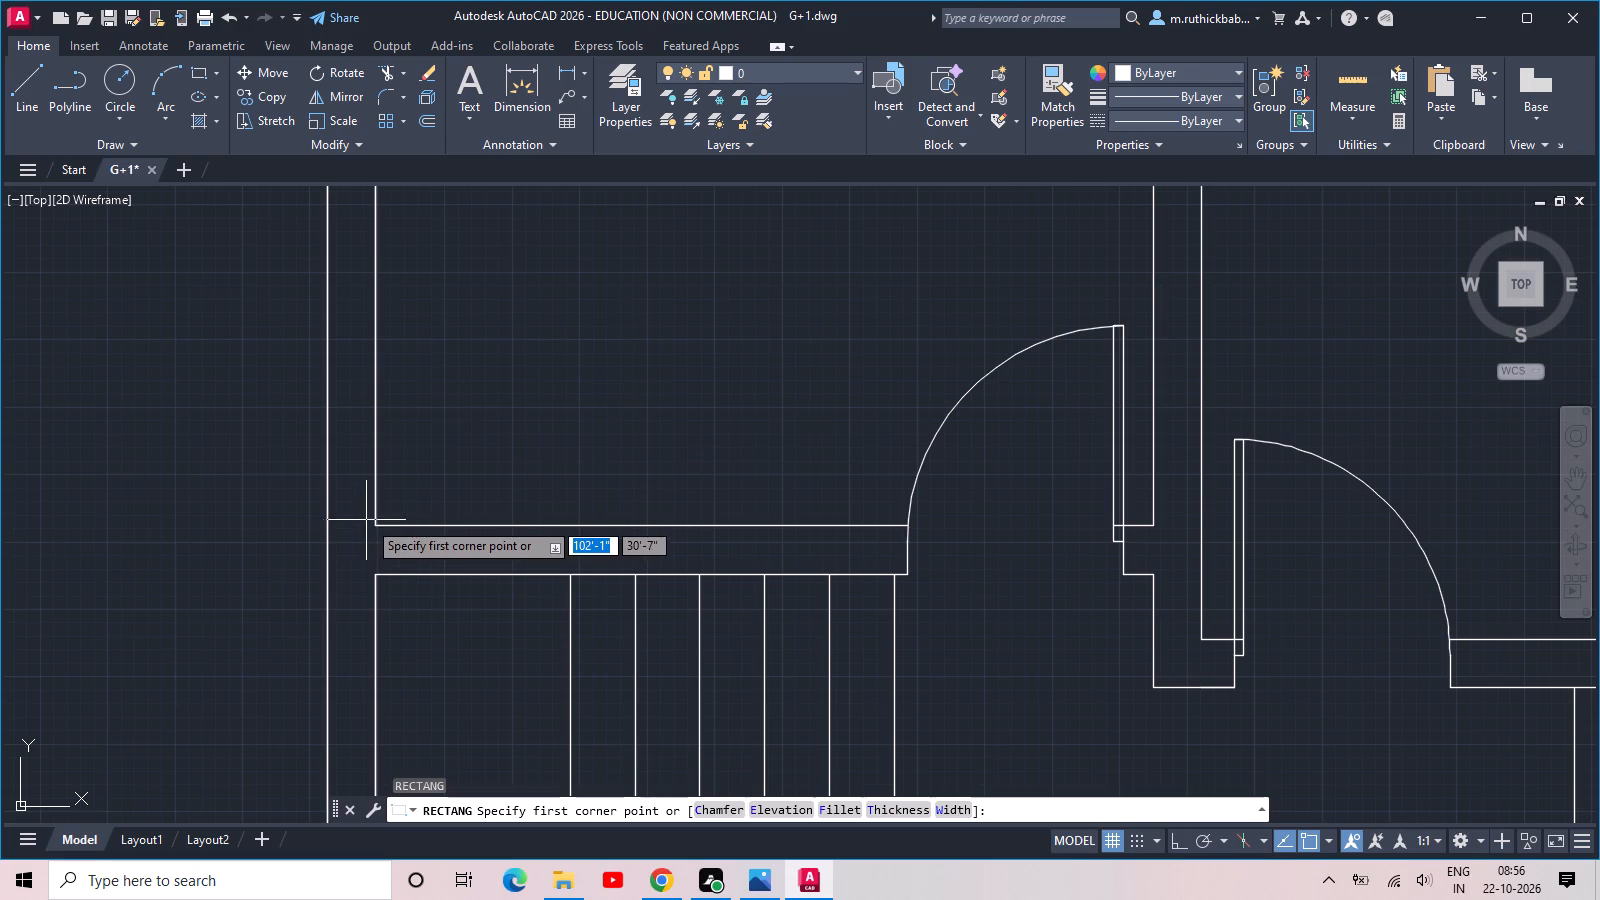
pyautogui.click(369, 526)
pyautogui.write("2'")
pyautogui.press('Tab')
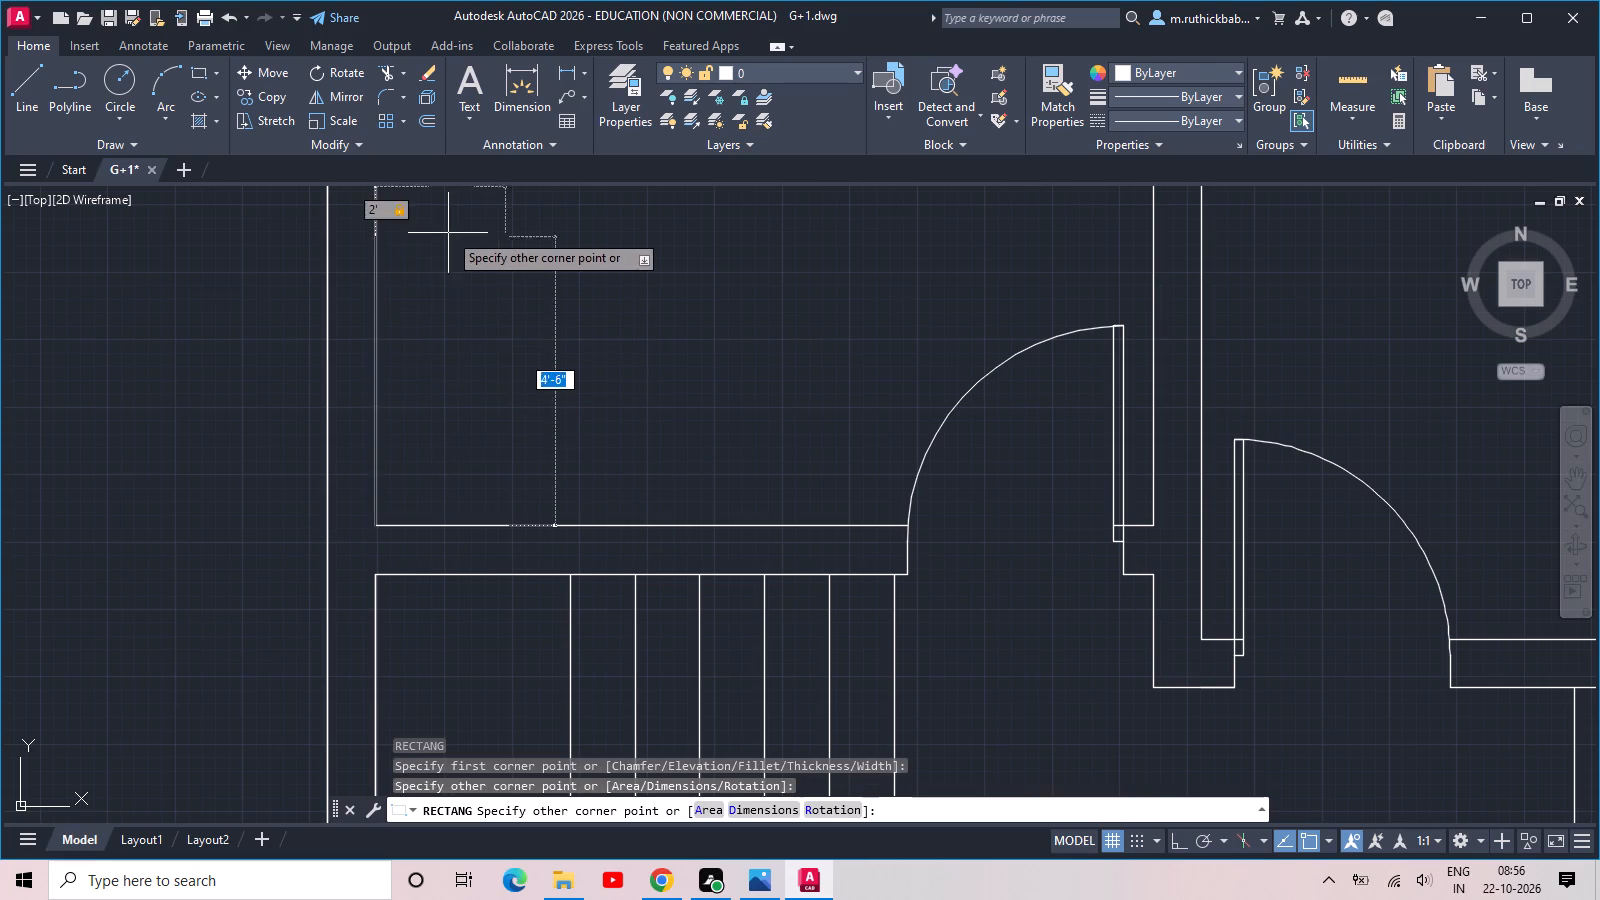
pyautogui.moveTo(448, 232); pyautogui.dragTo(520, 500, button='middle')
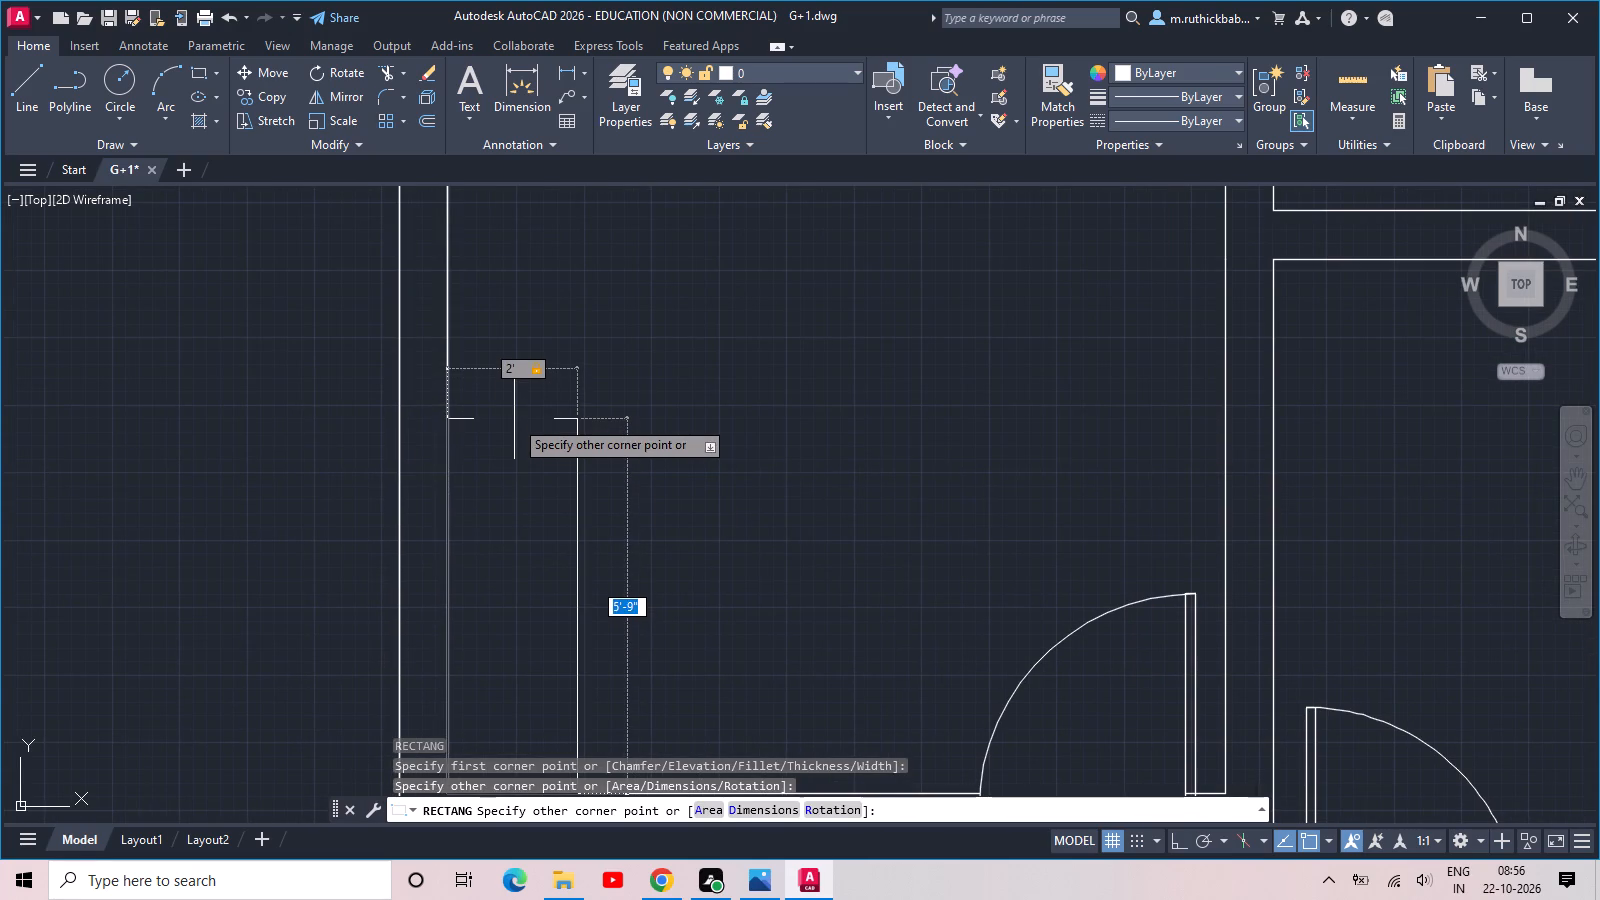
pyautogui.write("6''")
pyautogui.press('Return')
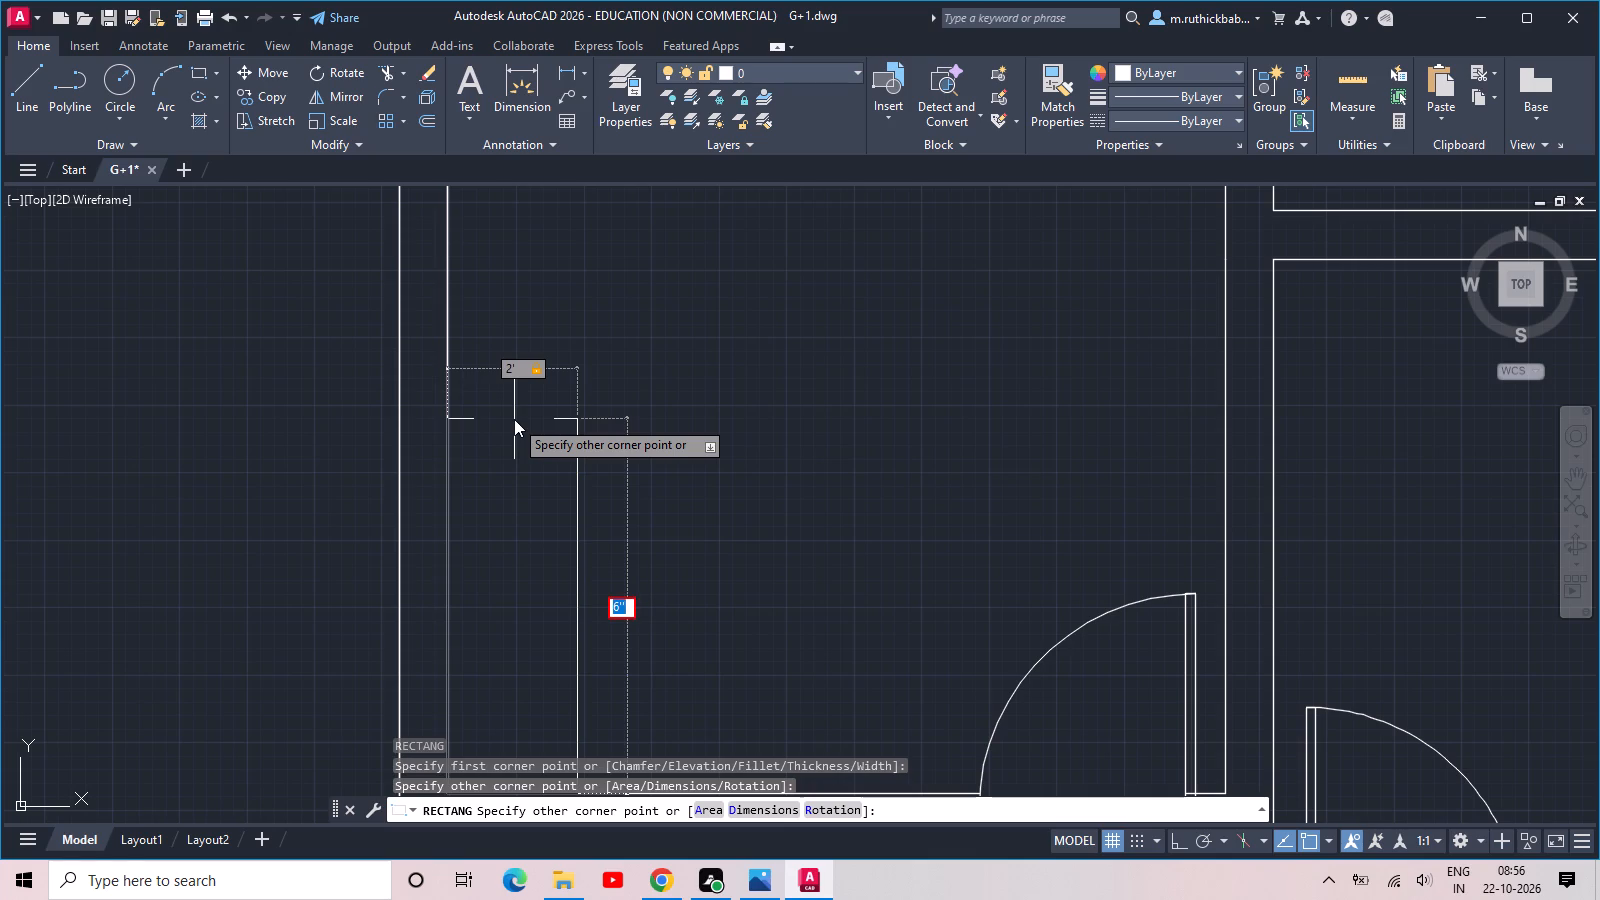
pyautogui.press("'")
pyautogui.press('BackSpace')
pyautogui.write("6'")
pyautogui.press('Return')
pyautogui.press('Escape')
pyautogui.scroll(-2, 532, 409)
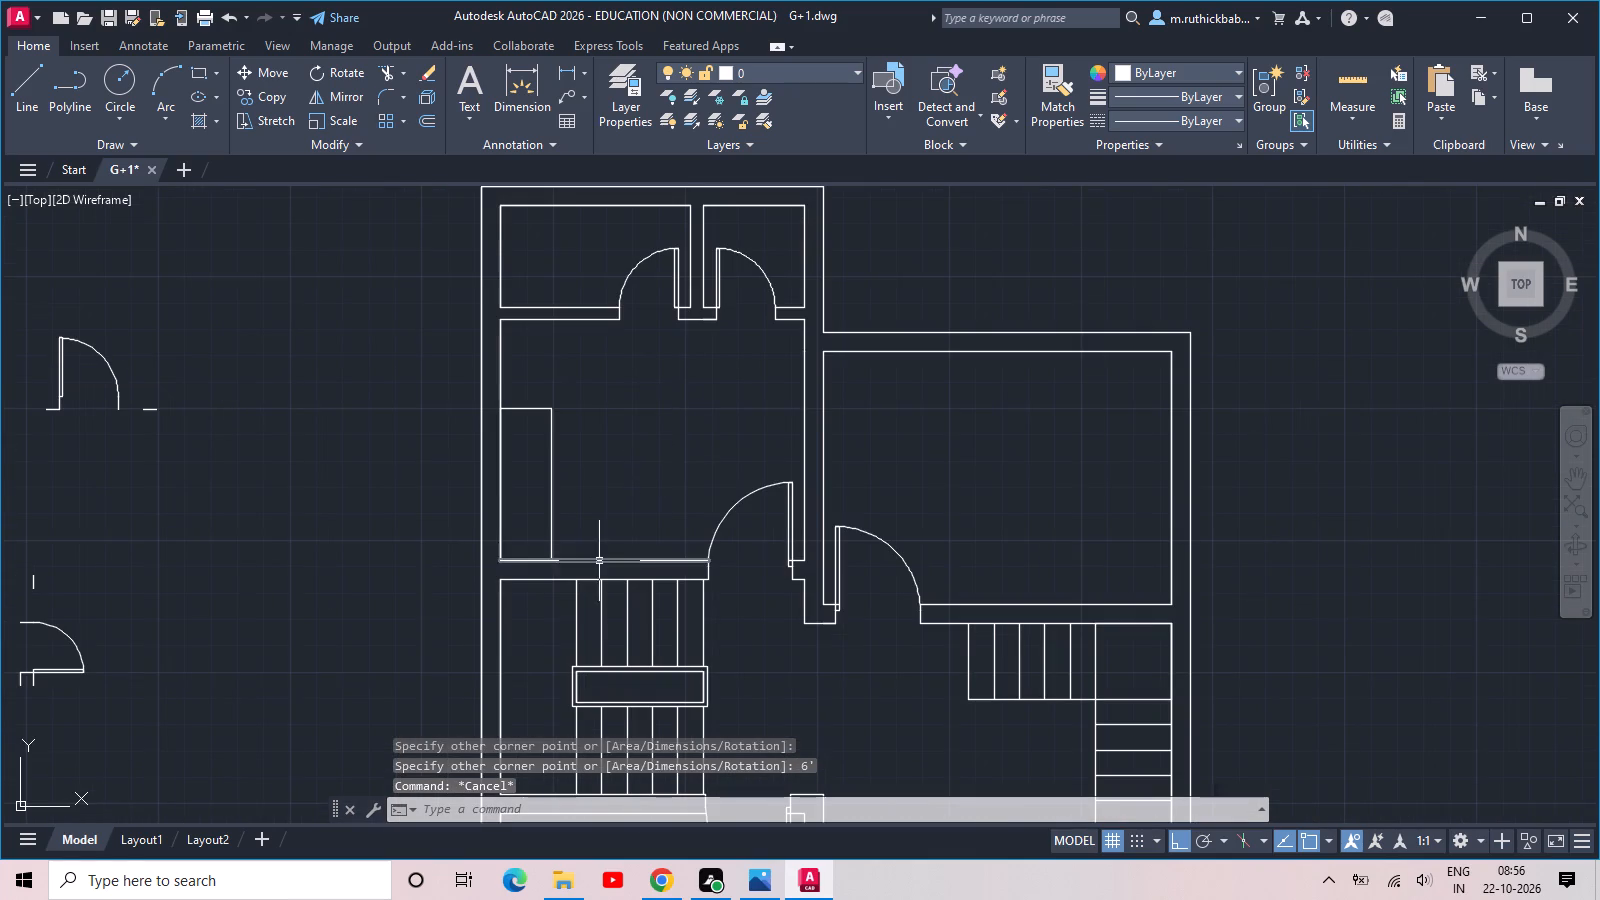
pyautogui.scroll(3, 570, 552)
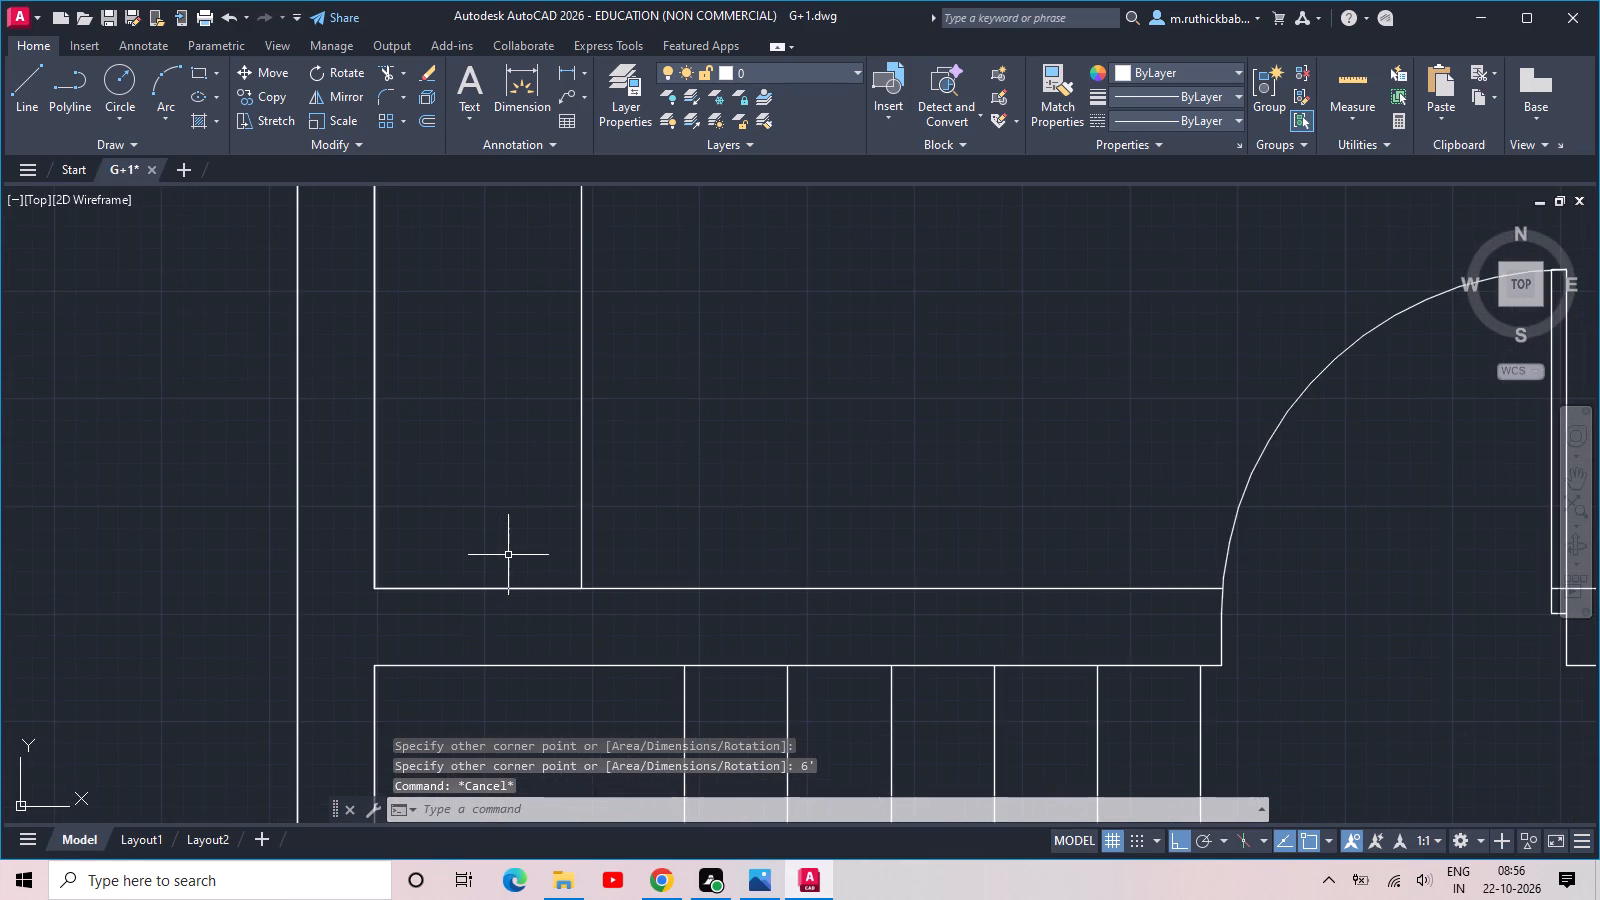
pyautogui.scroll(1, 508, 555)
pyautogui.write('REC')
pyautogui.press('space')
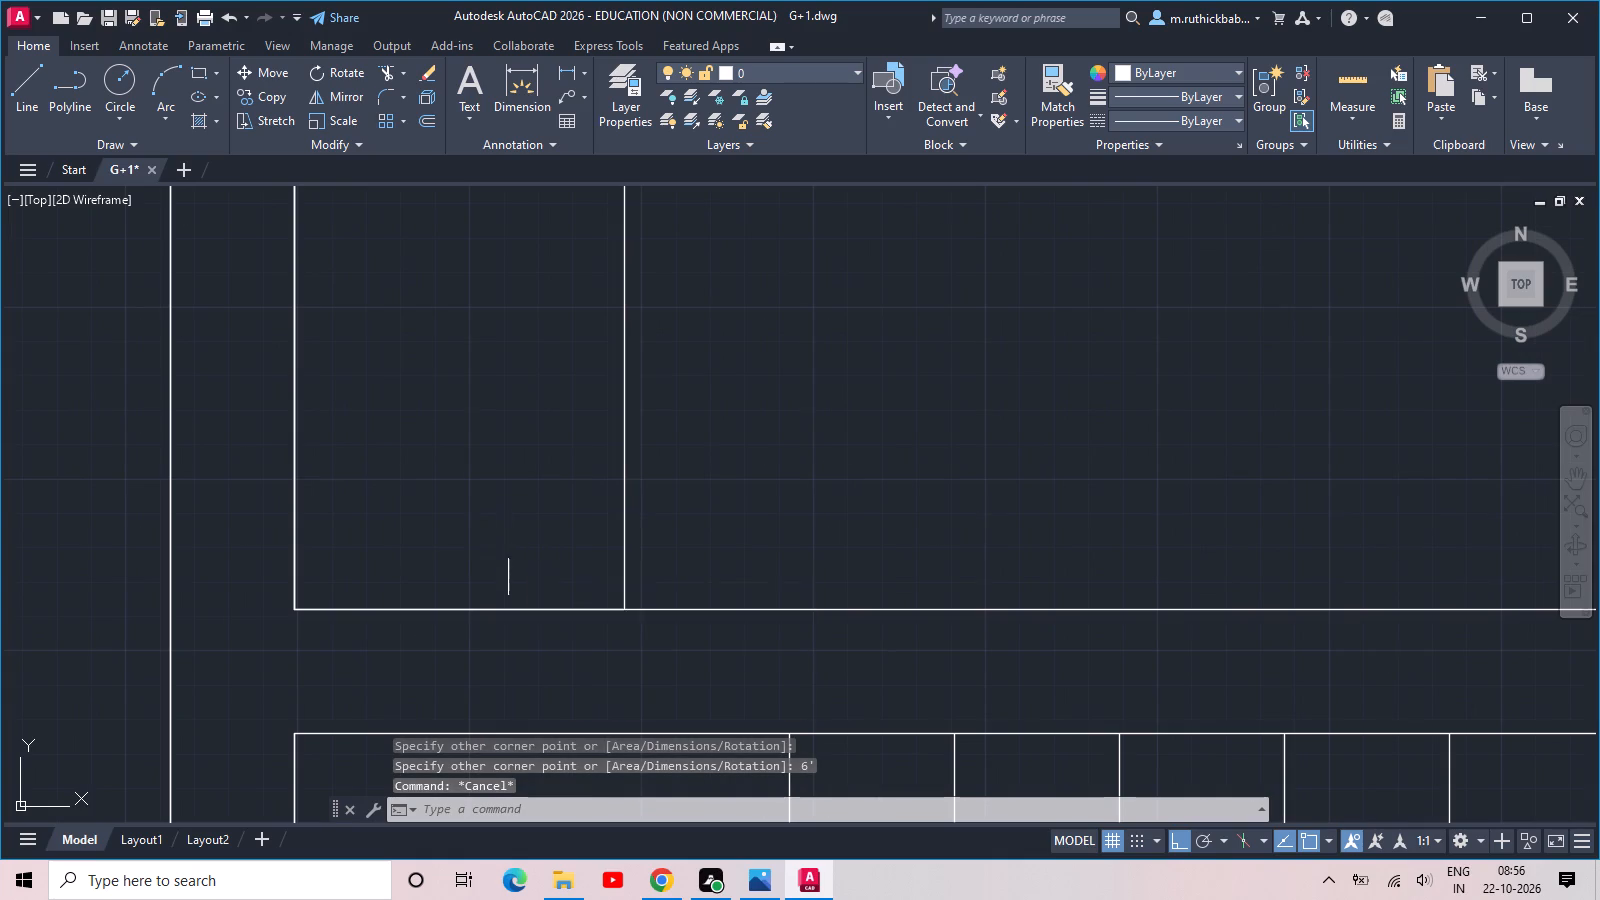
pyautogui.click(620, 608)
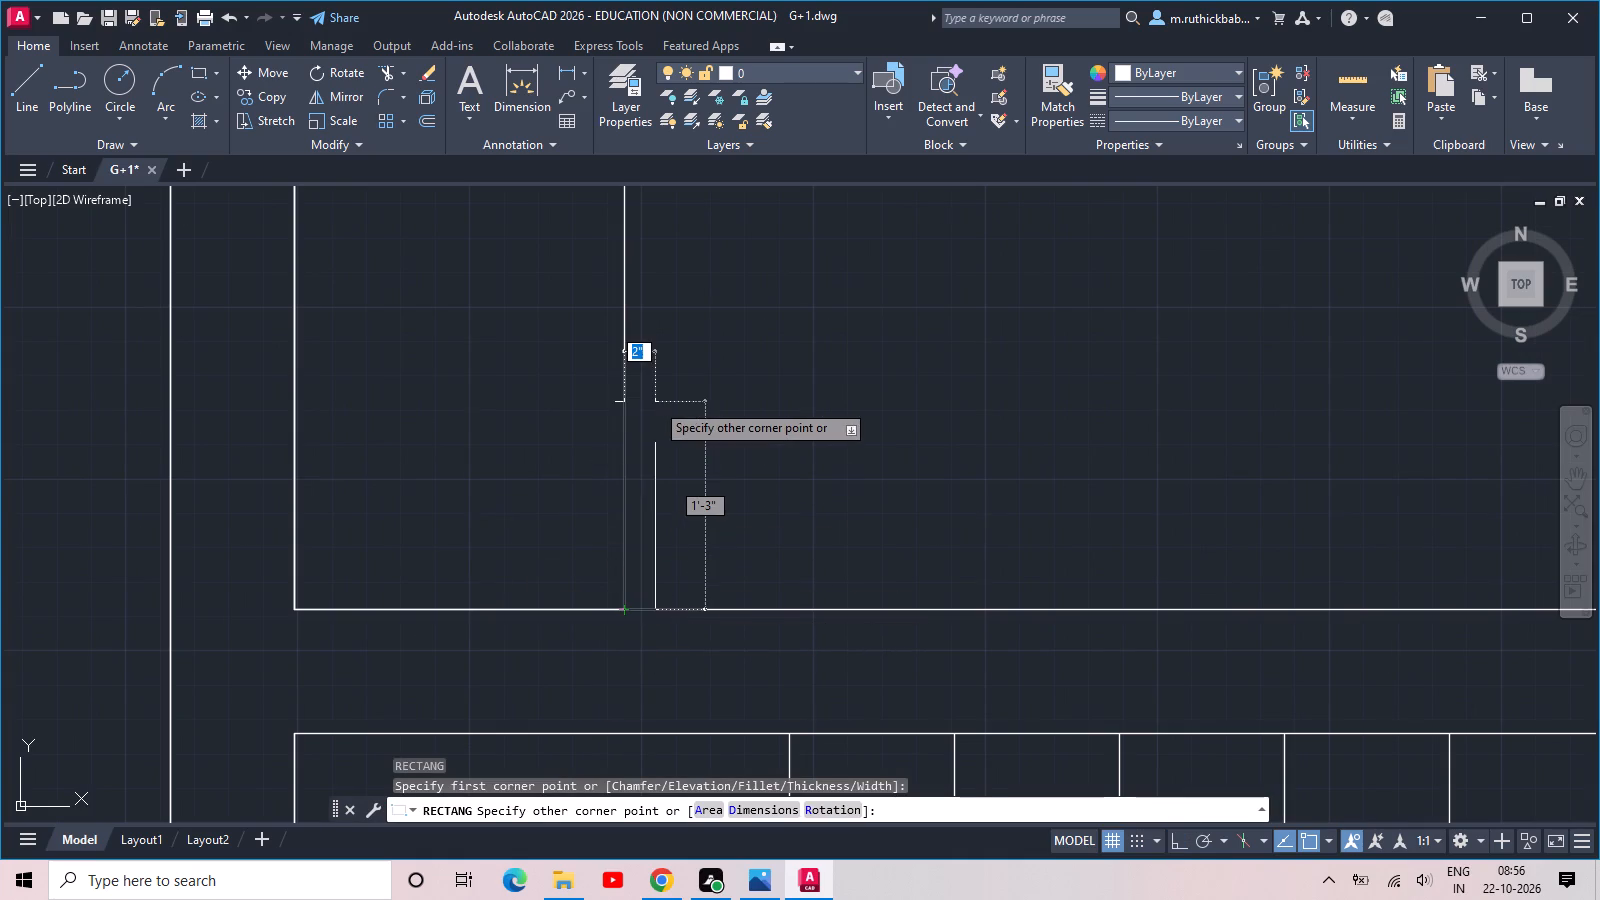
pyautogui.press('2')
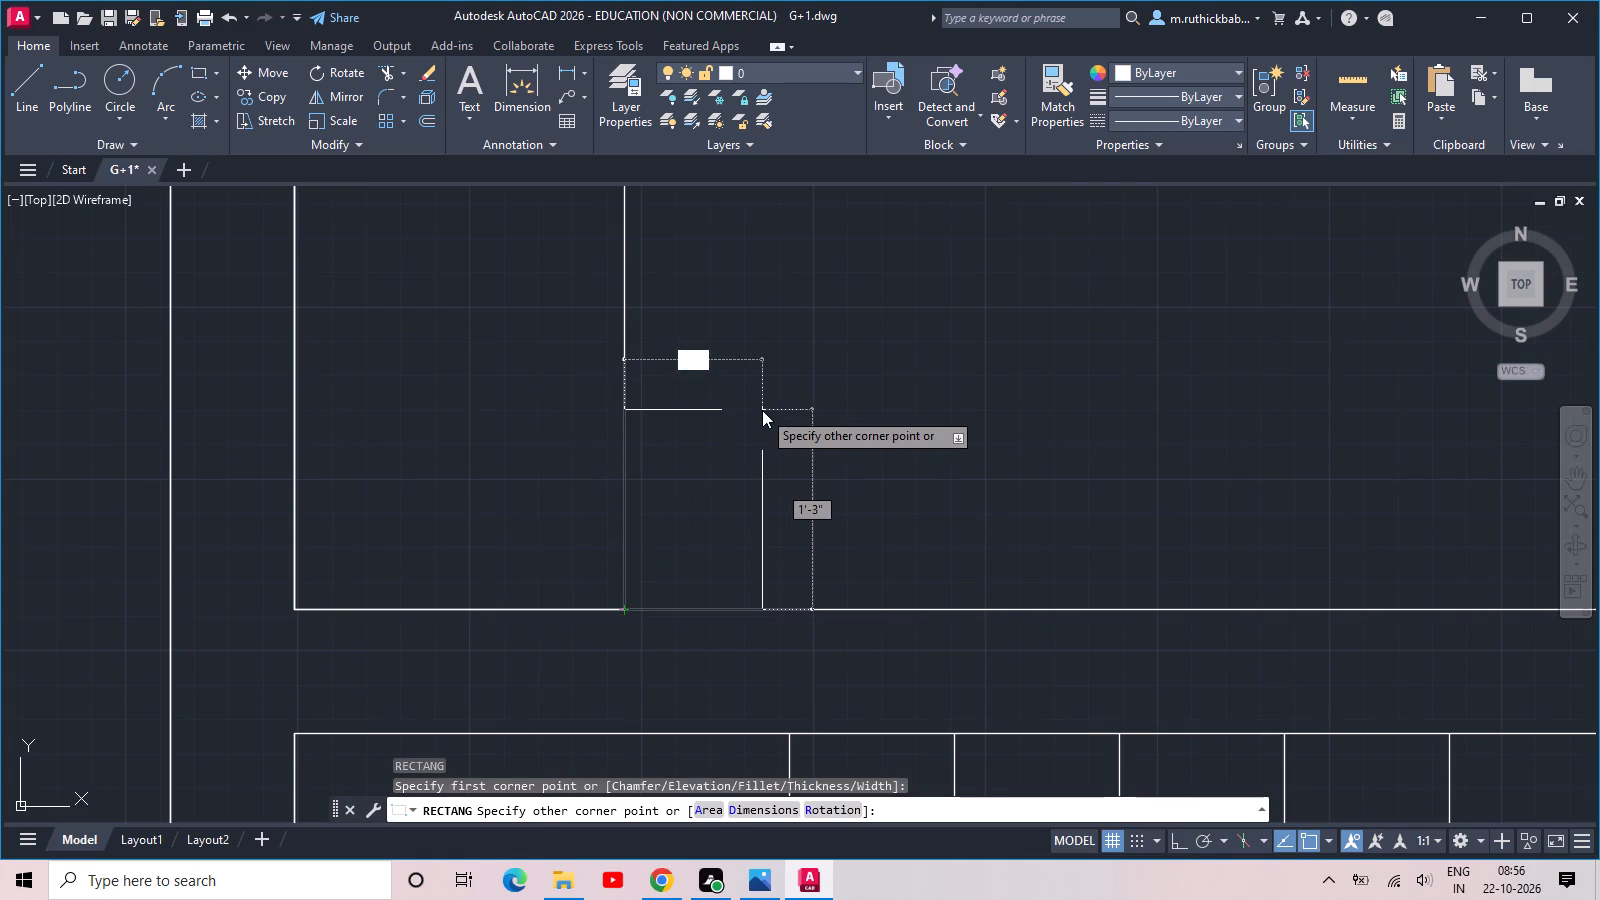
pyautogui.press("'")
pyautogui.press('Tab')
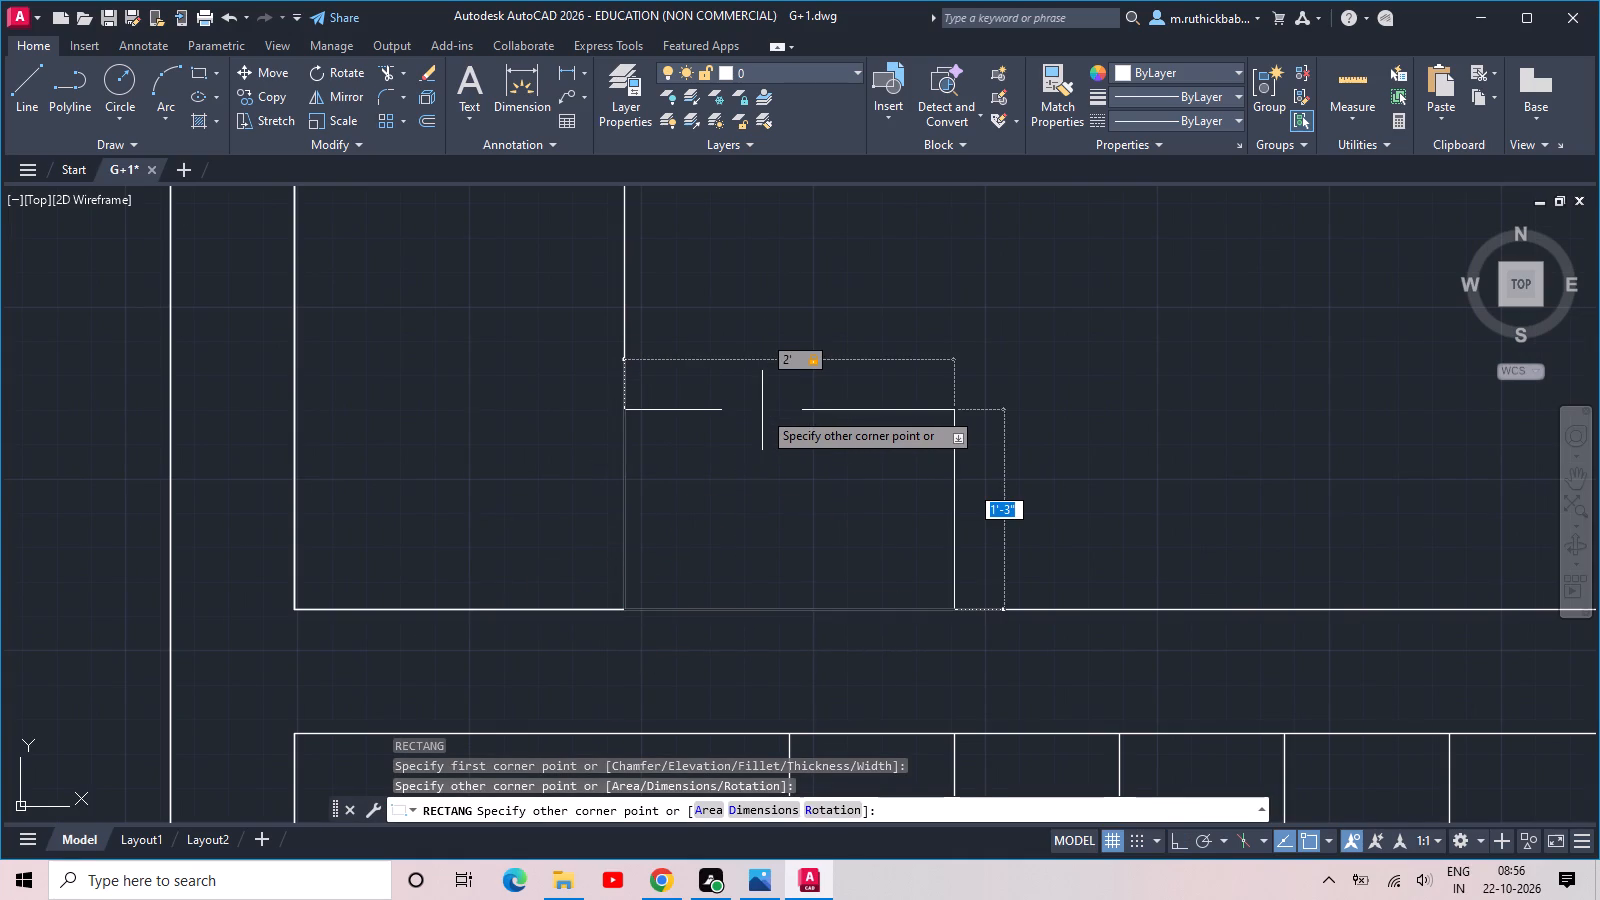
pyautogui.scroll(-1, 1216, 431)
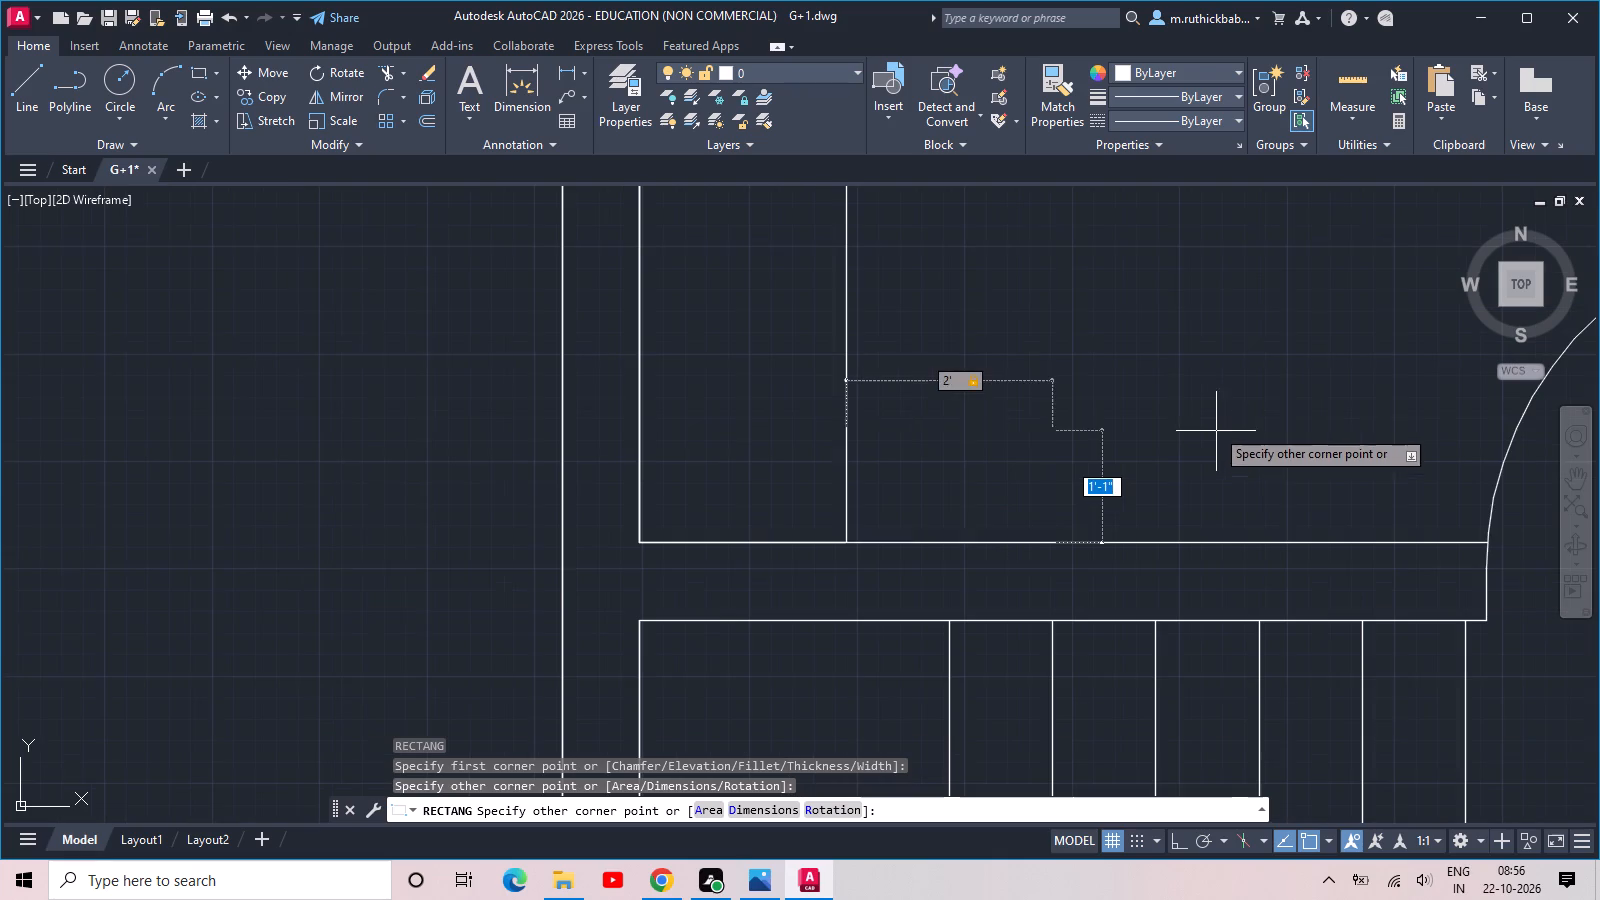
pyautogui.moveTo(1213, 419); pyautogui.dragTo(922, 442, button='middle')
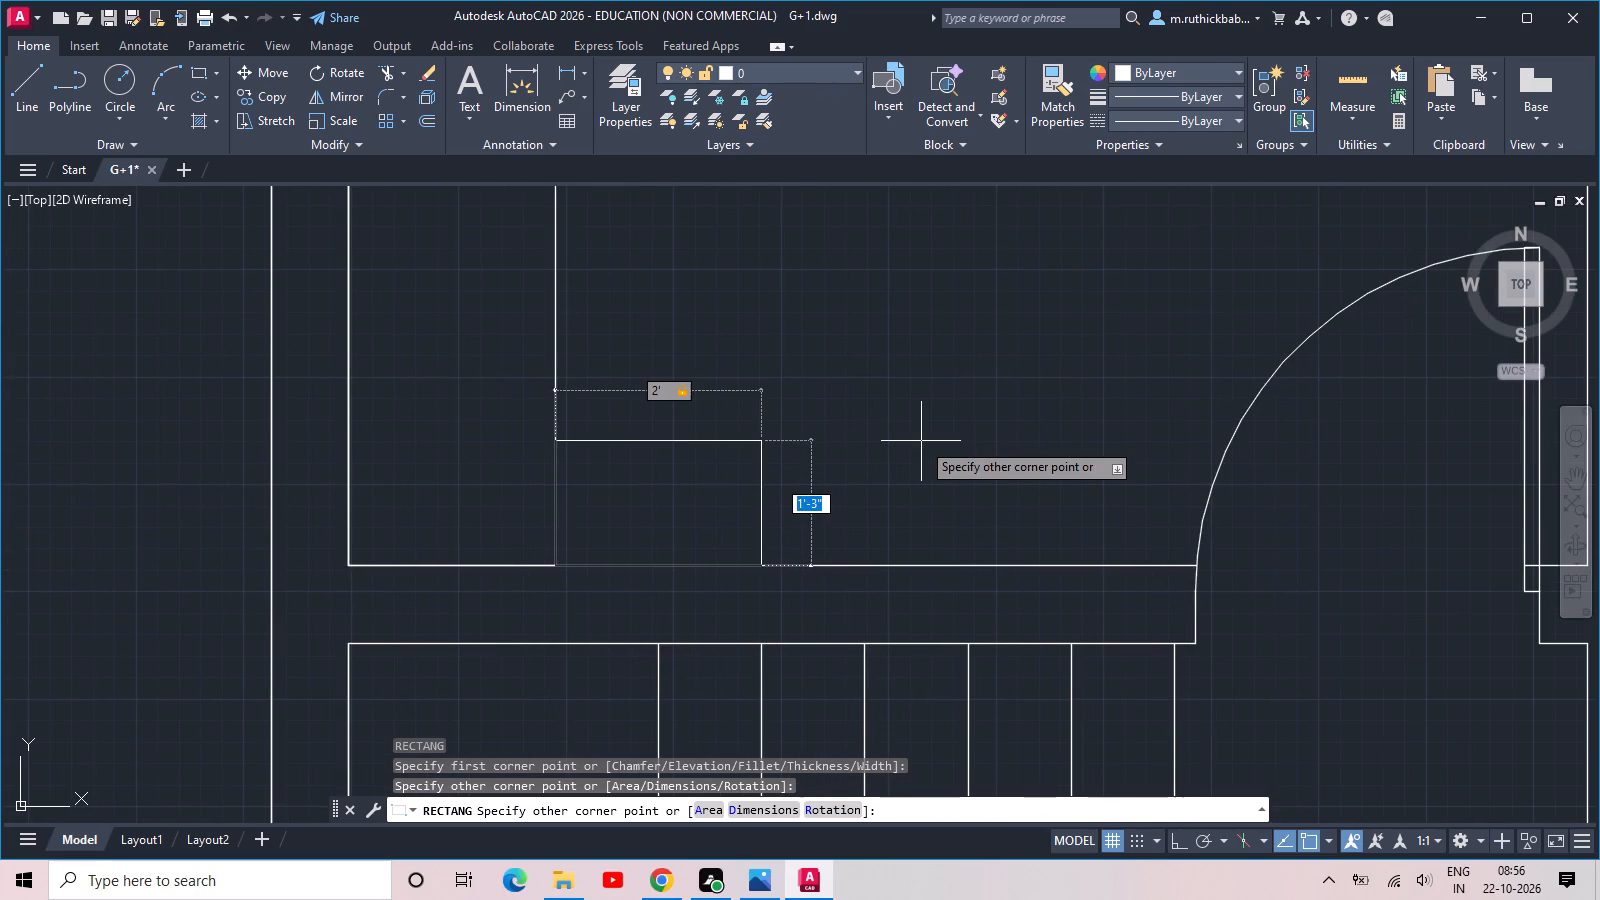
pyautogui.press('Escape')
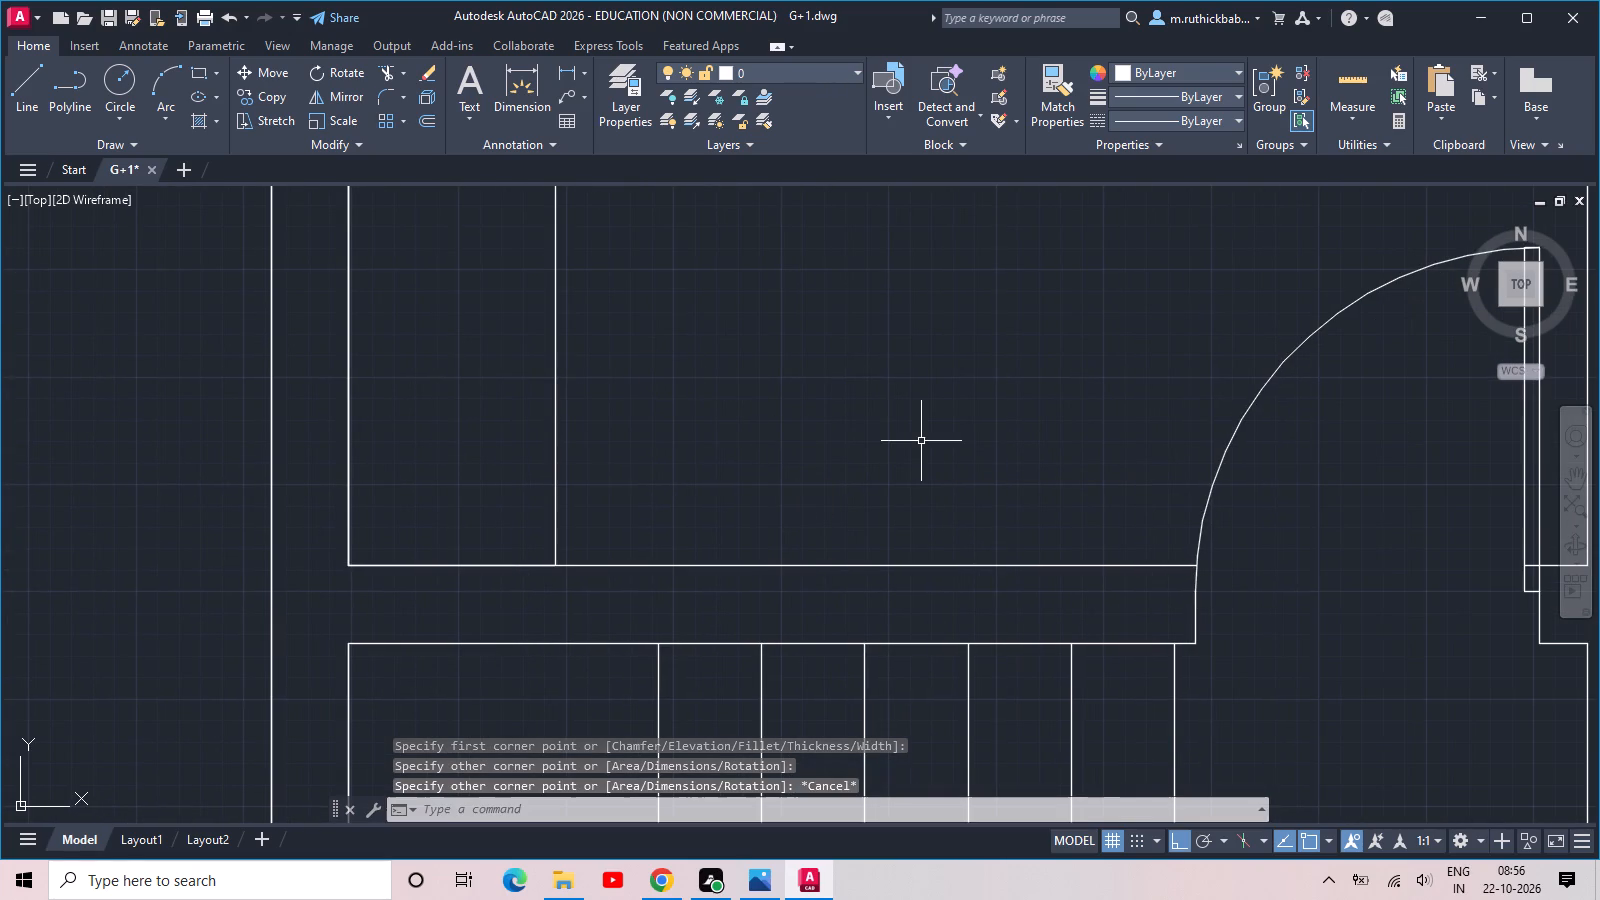
# Draw a rectangle 4'-6" wide and 1' high along the room's bottom wall, from the 2' by 6' rectangle's lower right corner.
pyautogui.press('space')
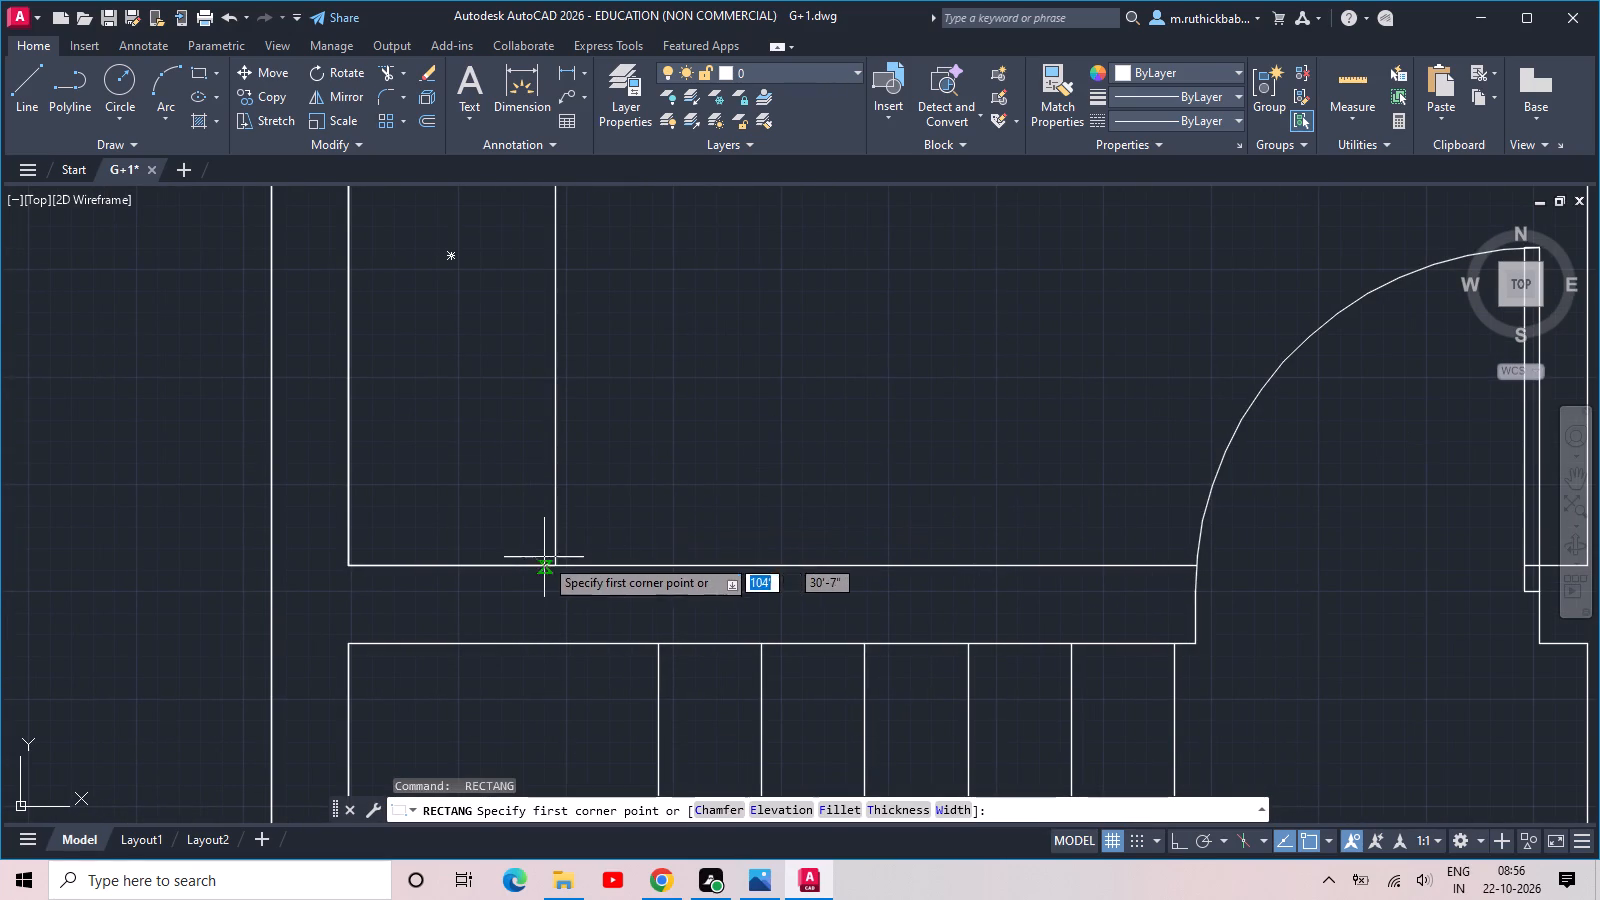
pyautogui.click(559, 564)
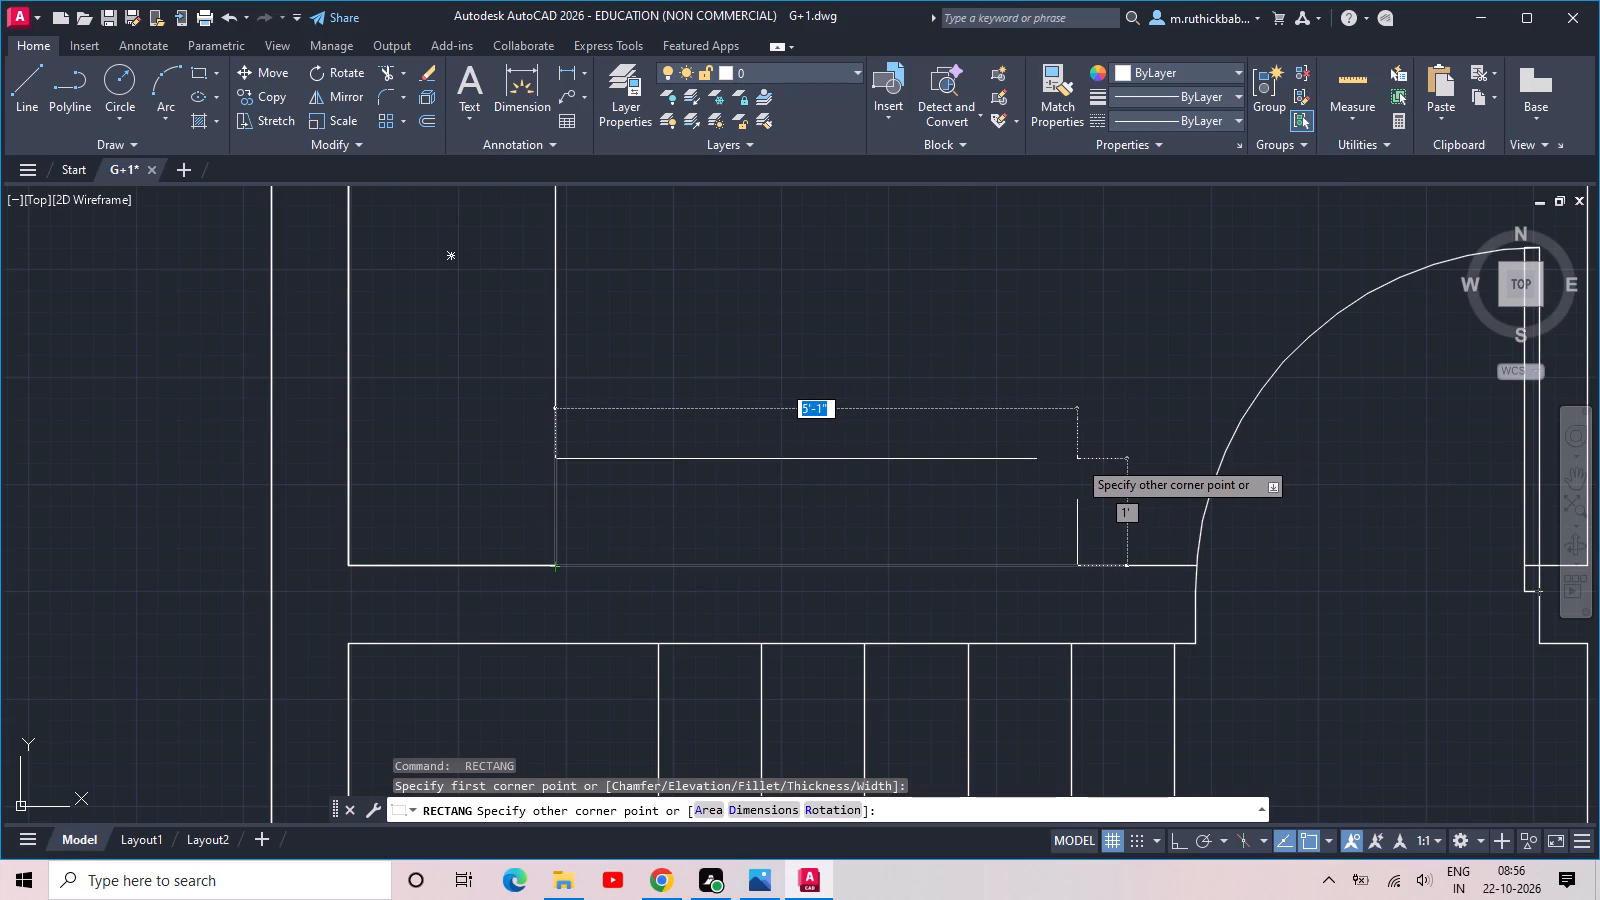
pyautogui.write("4'")
pyautogui.press('6')
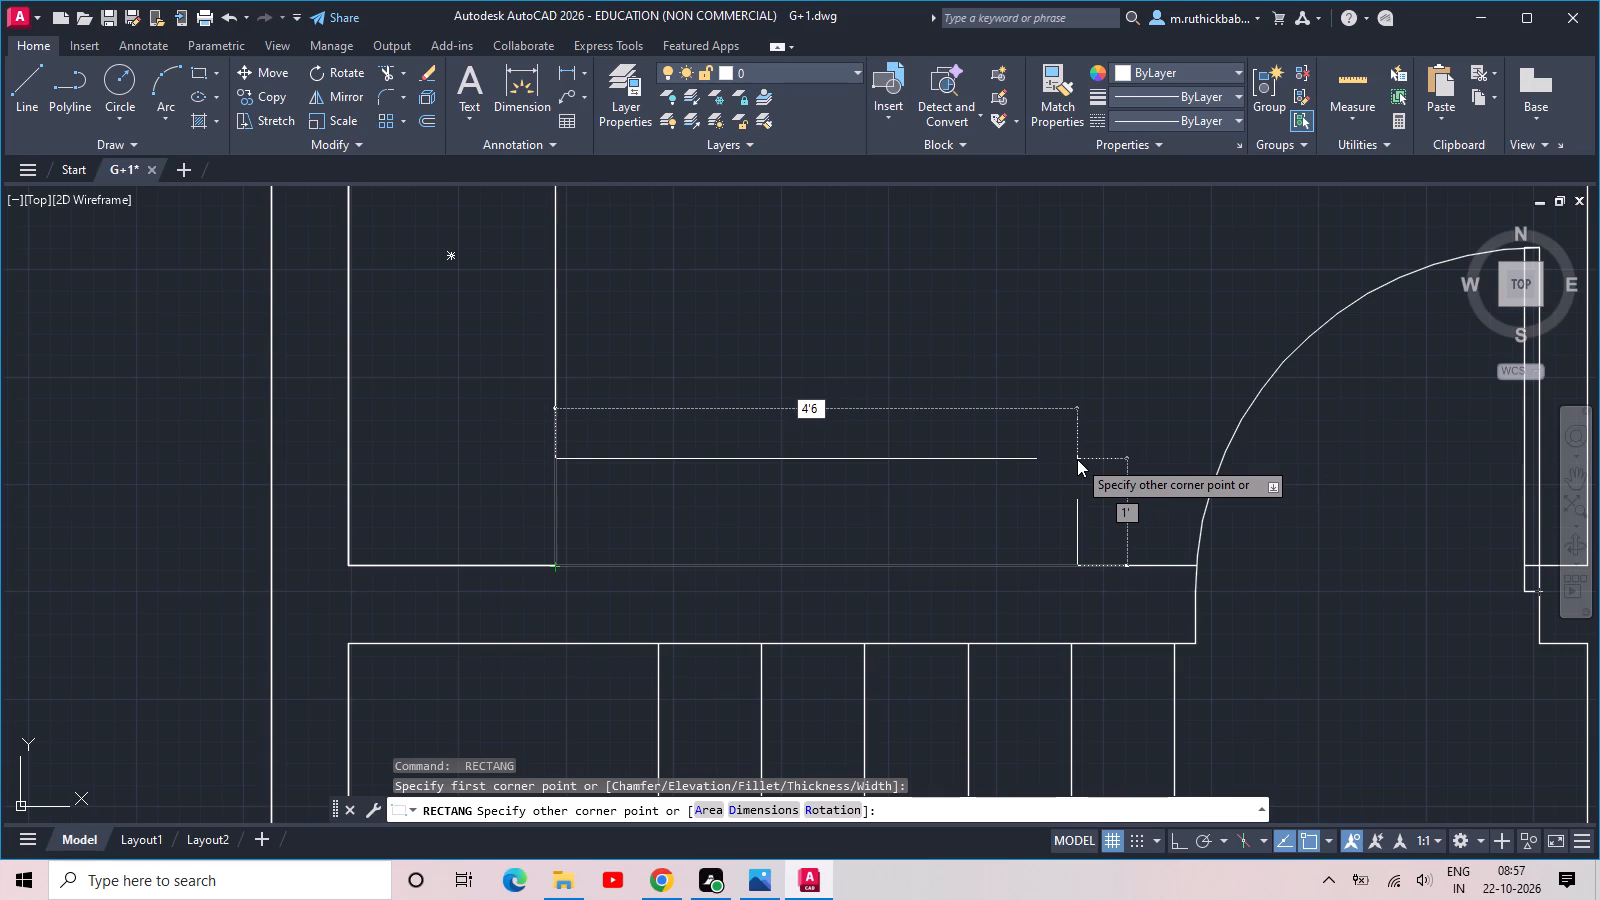
pyautogui.press('Tab')
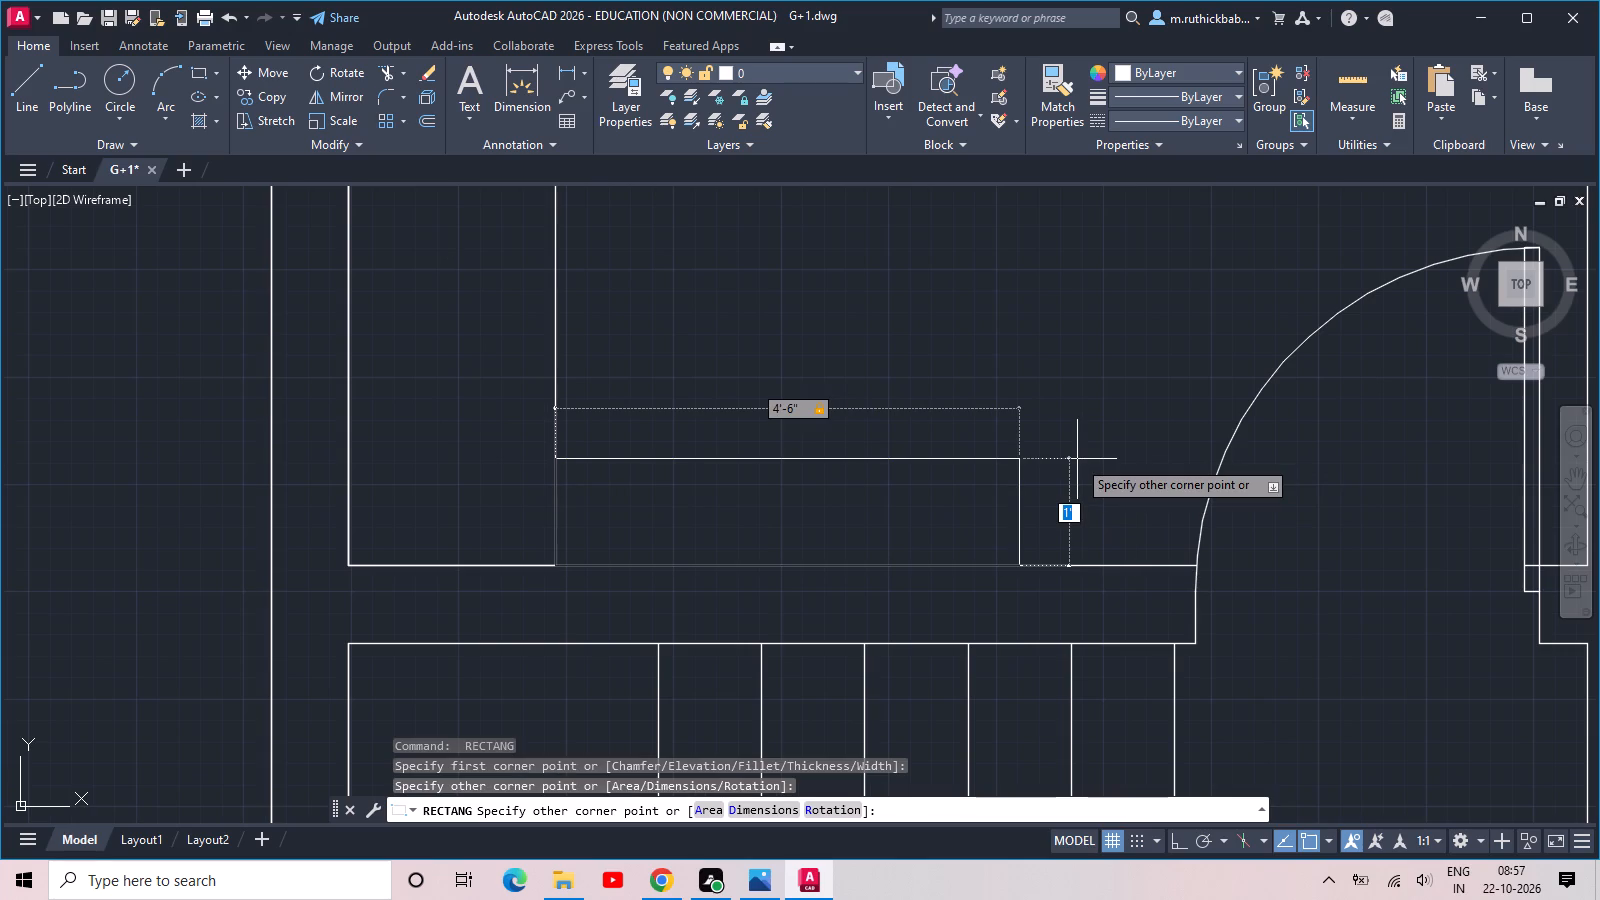
pyautogui.press('1')
pyautogui.press("'")
pyautogui.press('Return')
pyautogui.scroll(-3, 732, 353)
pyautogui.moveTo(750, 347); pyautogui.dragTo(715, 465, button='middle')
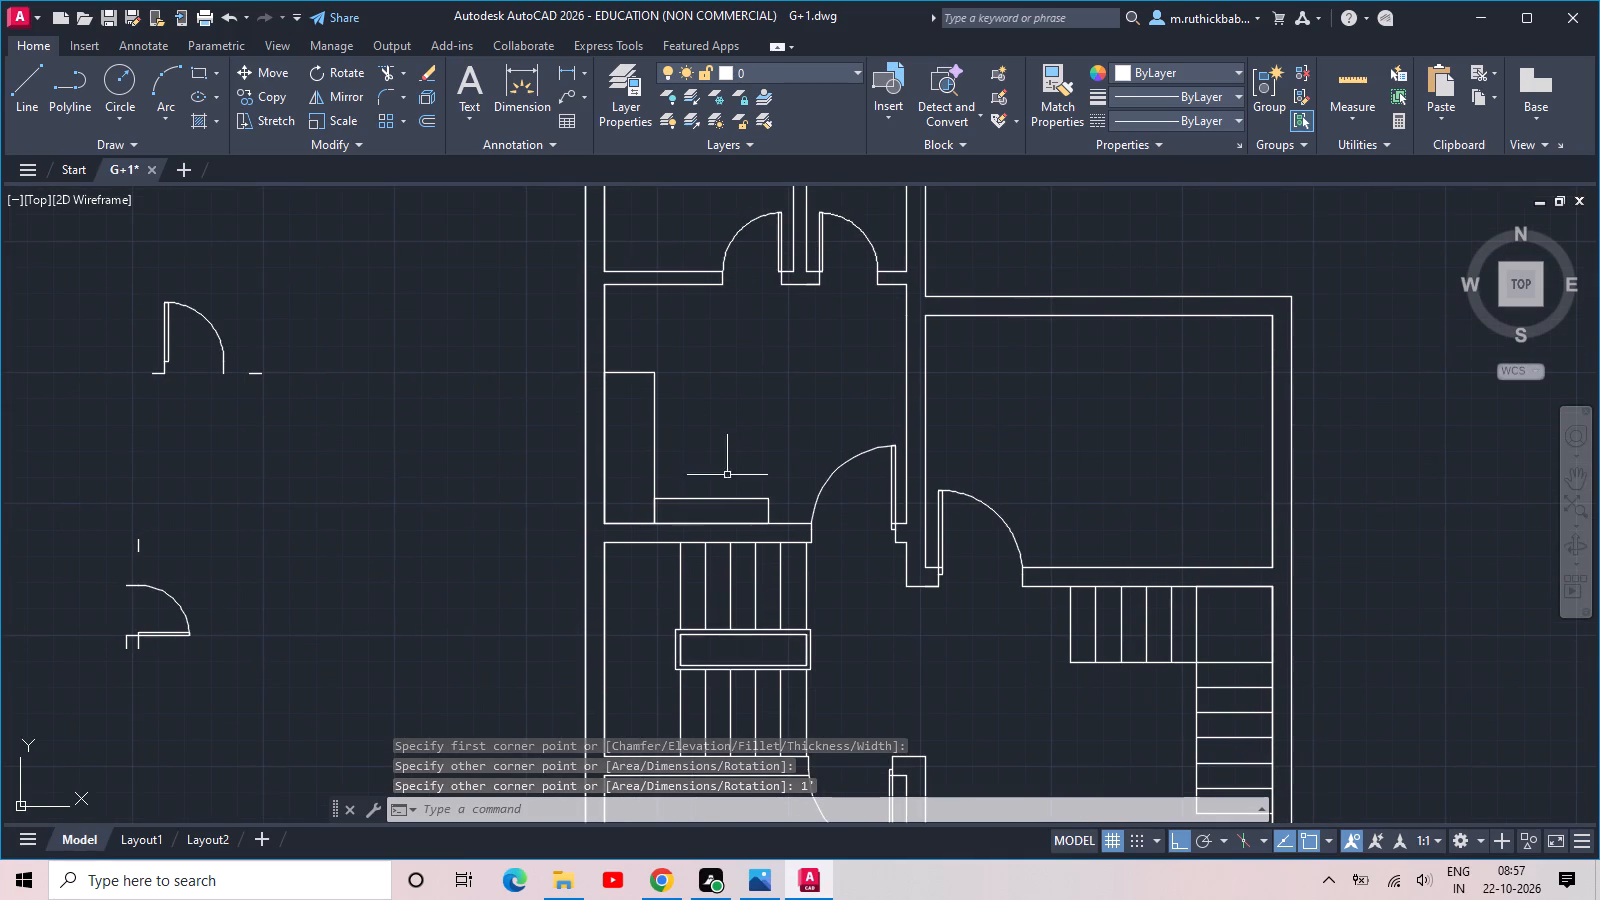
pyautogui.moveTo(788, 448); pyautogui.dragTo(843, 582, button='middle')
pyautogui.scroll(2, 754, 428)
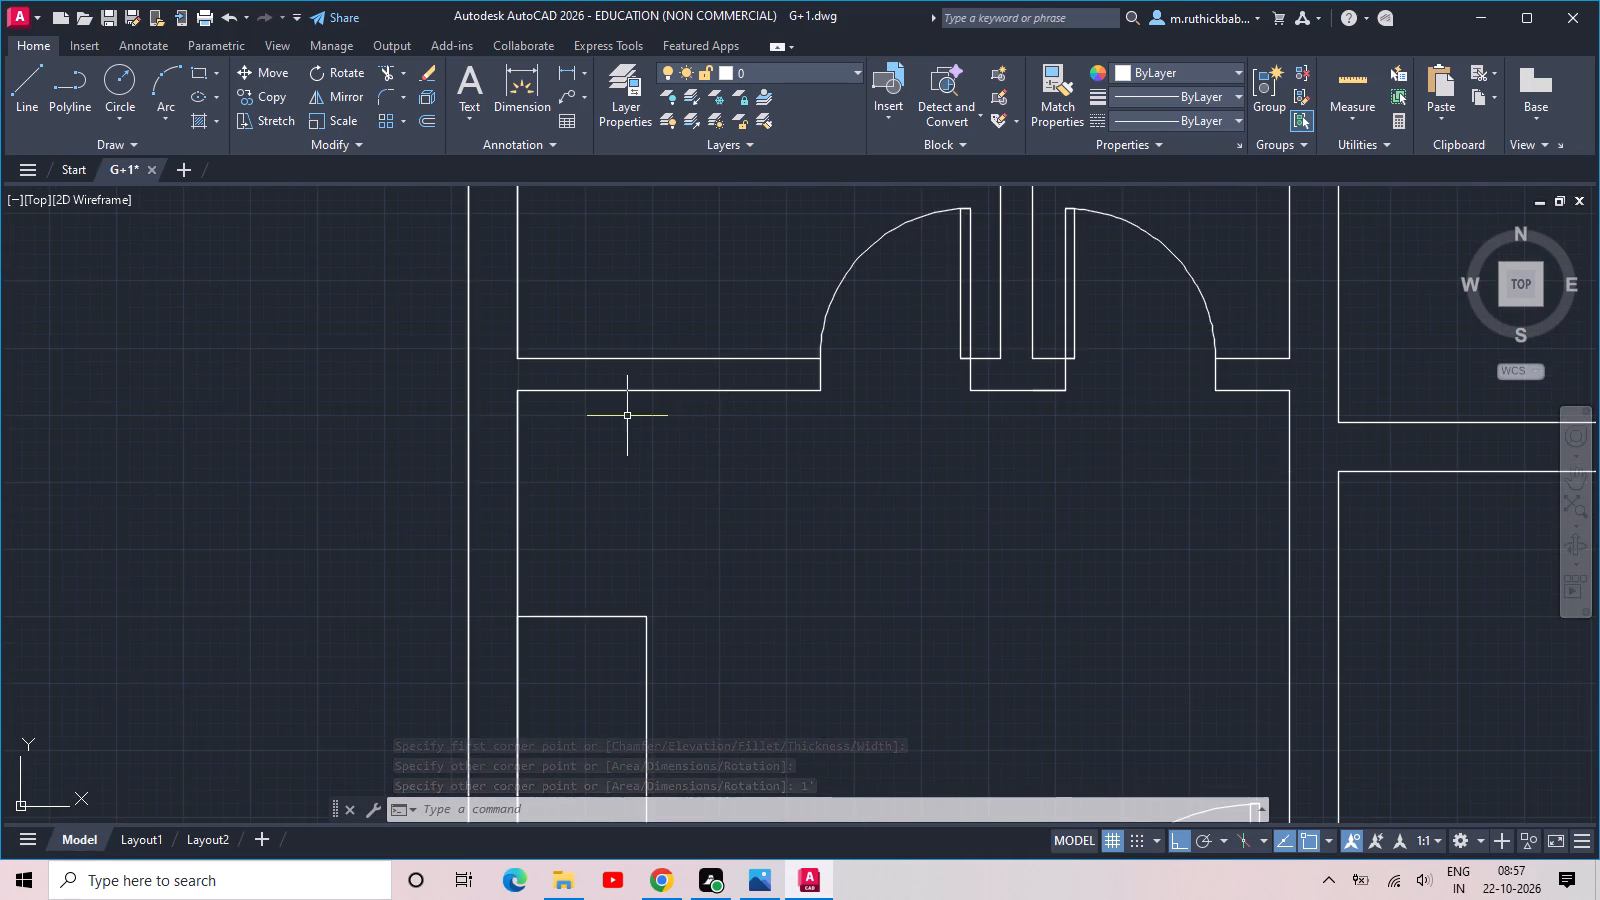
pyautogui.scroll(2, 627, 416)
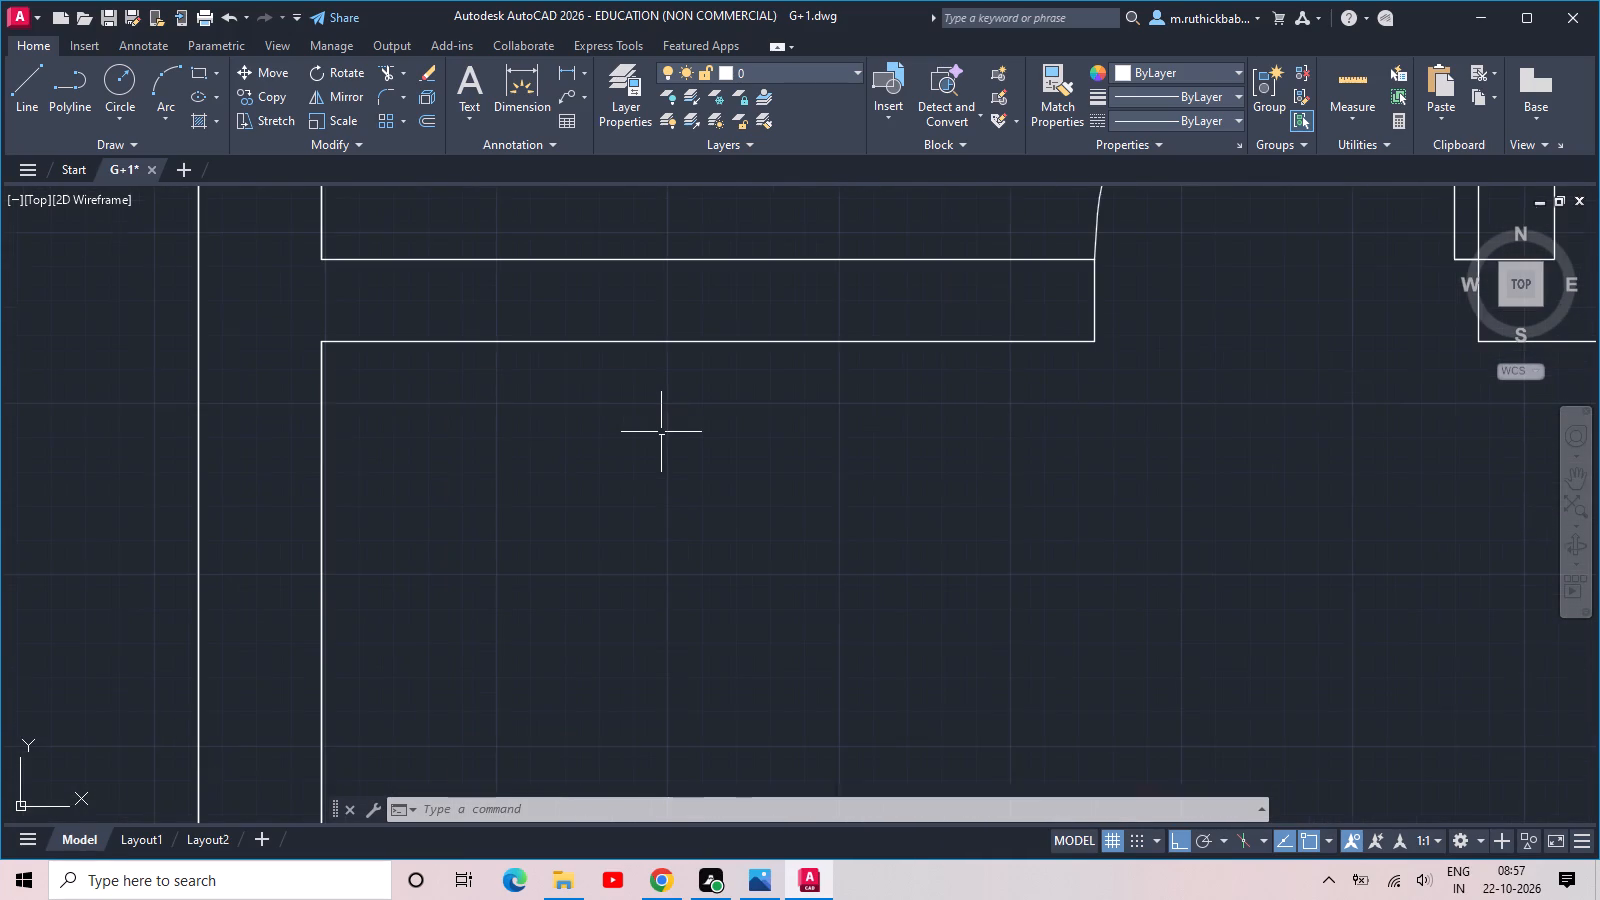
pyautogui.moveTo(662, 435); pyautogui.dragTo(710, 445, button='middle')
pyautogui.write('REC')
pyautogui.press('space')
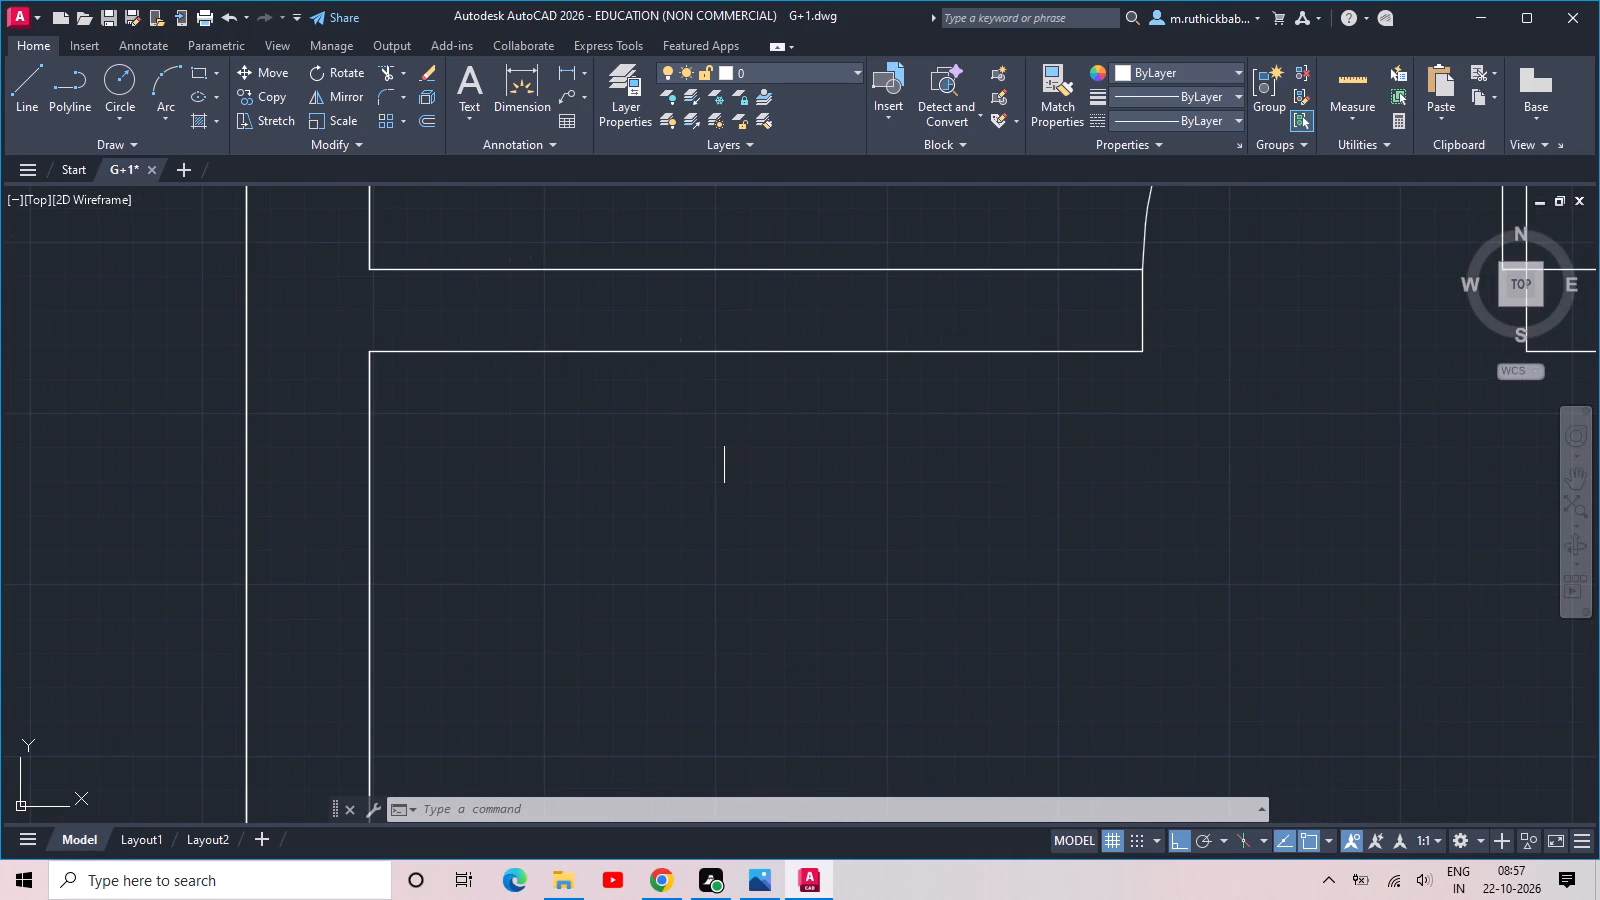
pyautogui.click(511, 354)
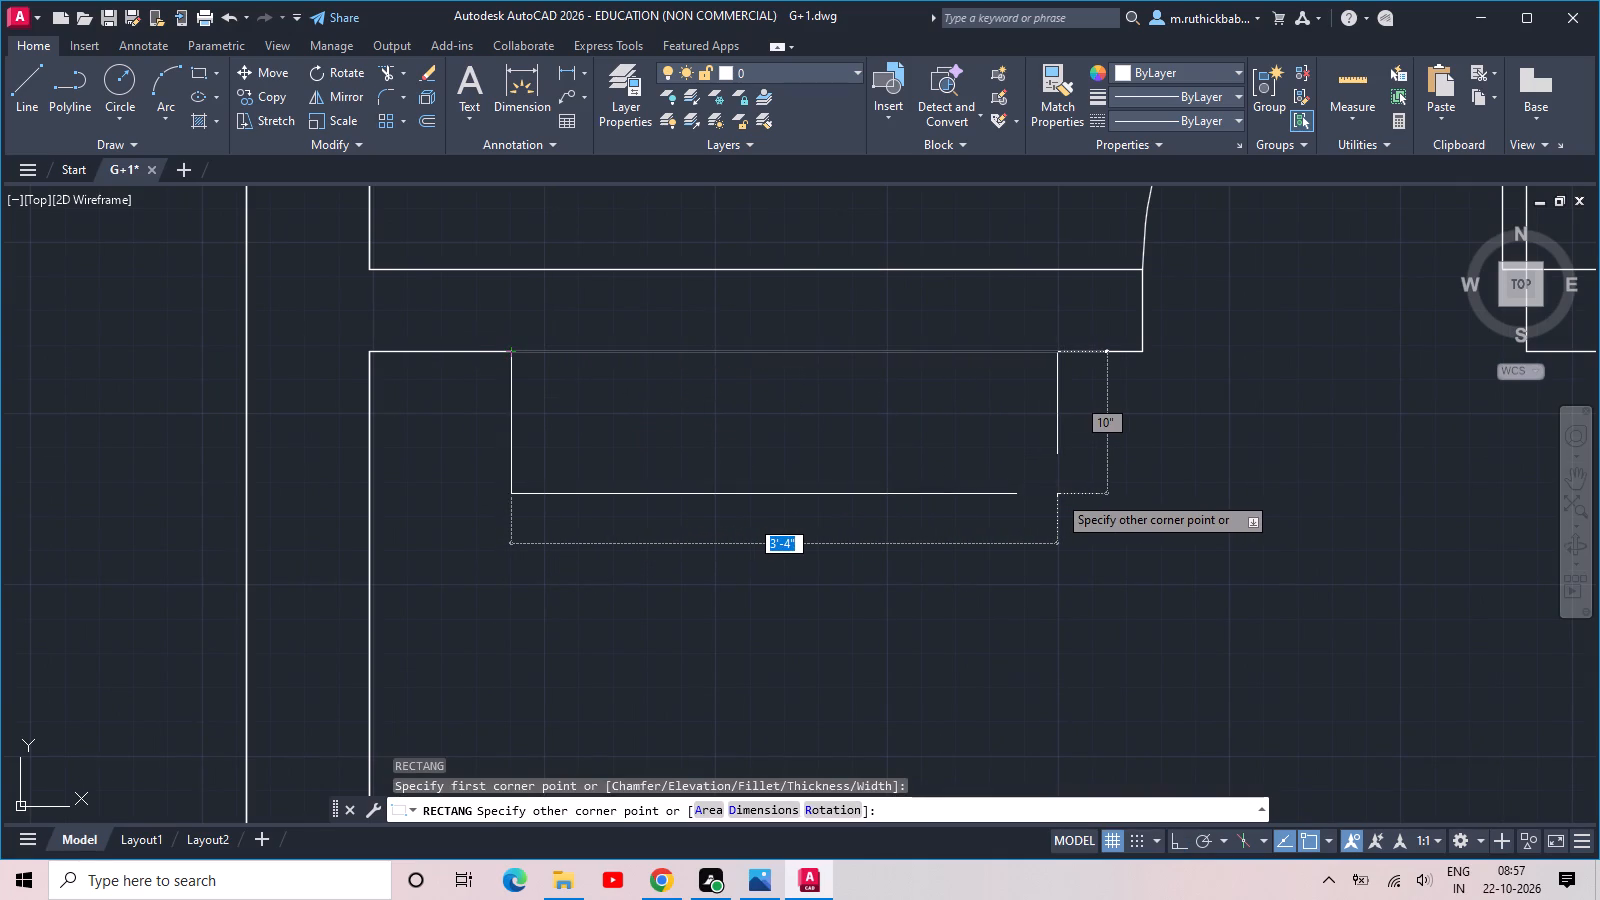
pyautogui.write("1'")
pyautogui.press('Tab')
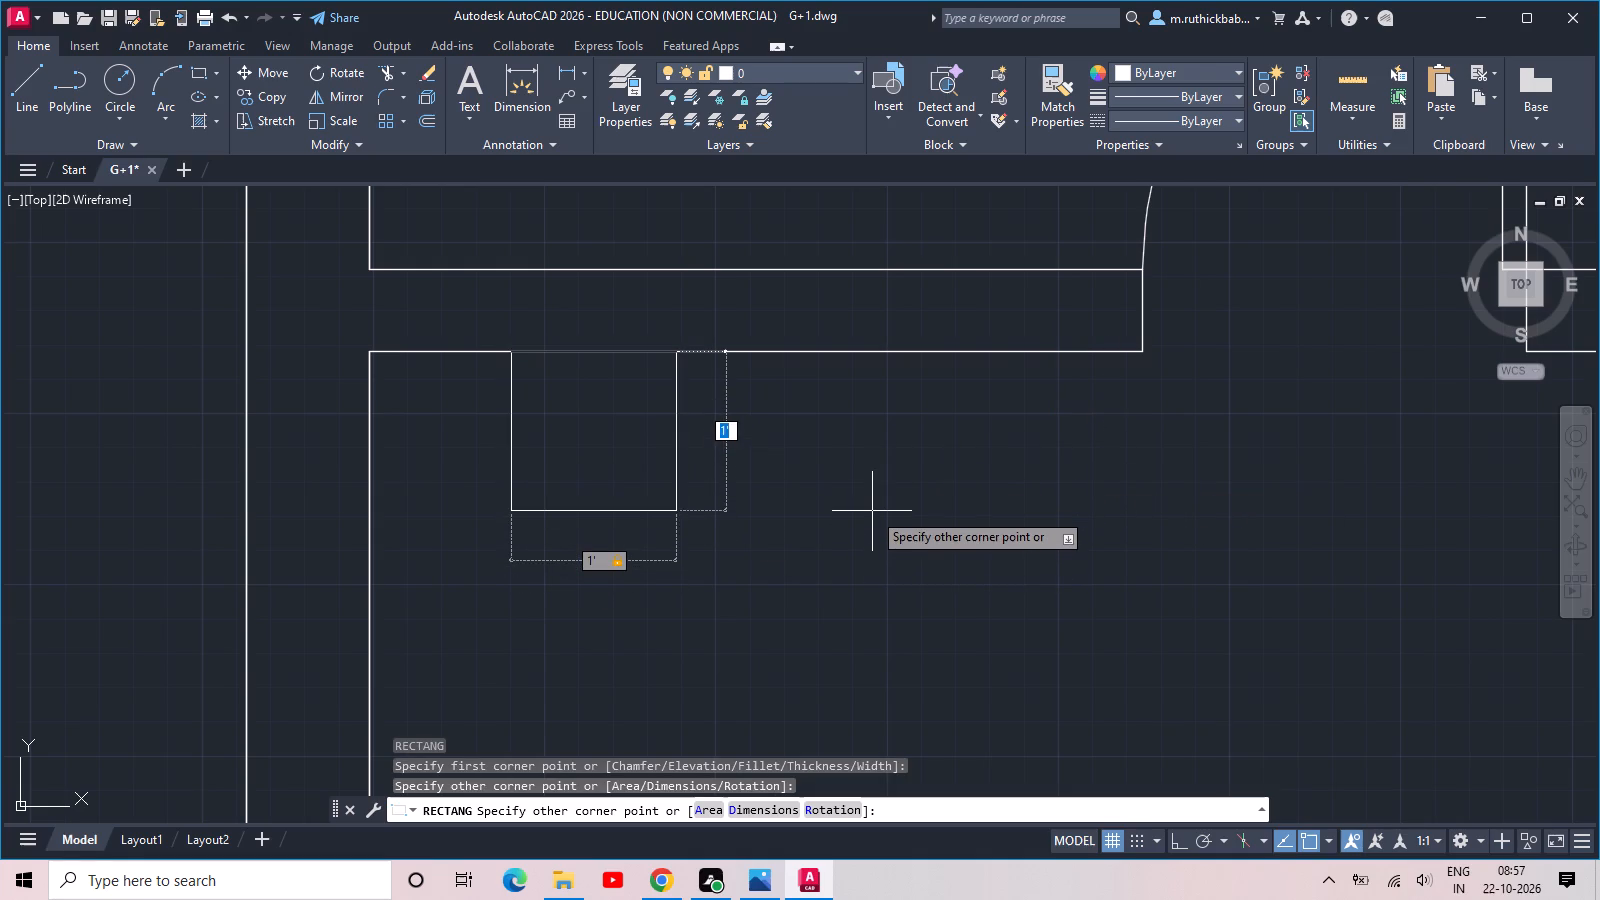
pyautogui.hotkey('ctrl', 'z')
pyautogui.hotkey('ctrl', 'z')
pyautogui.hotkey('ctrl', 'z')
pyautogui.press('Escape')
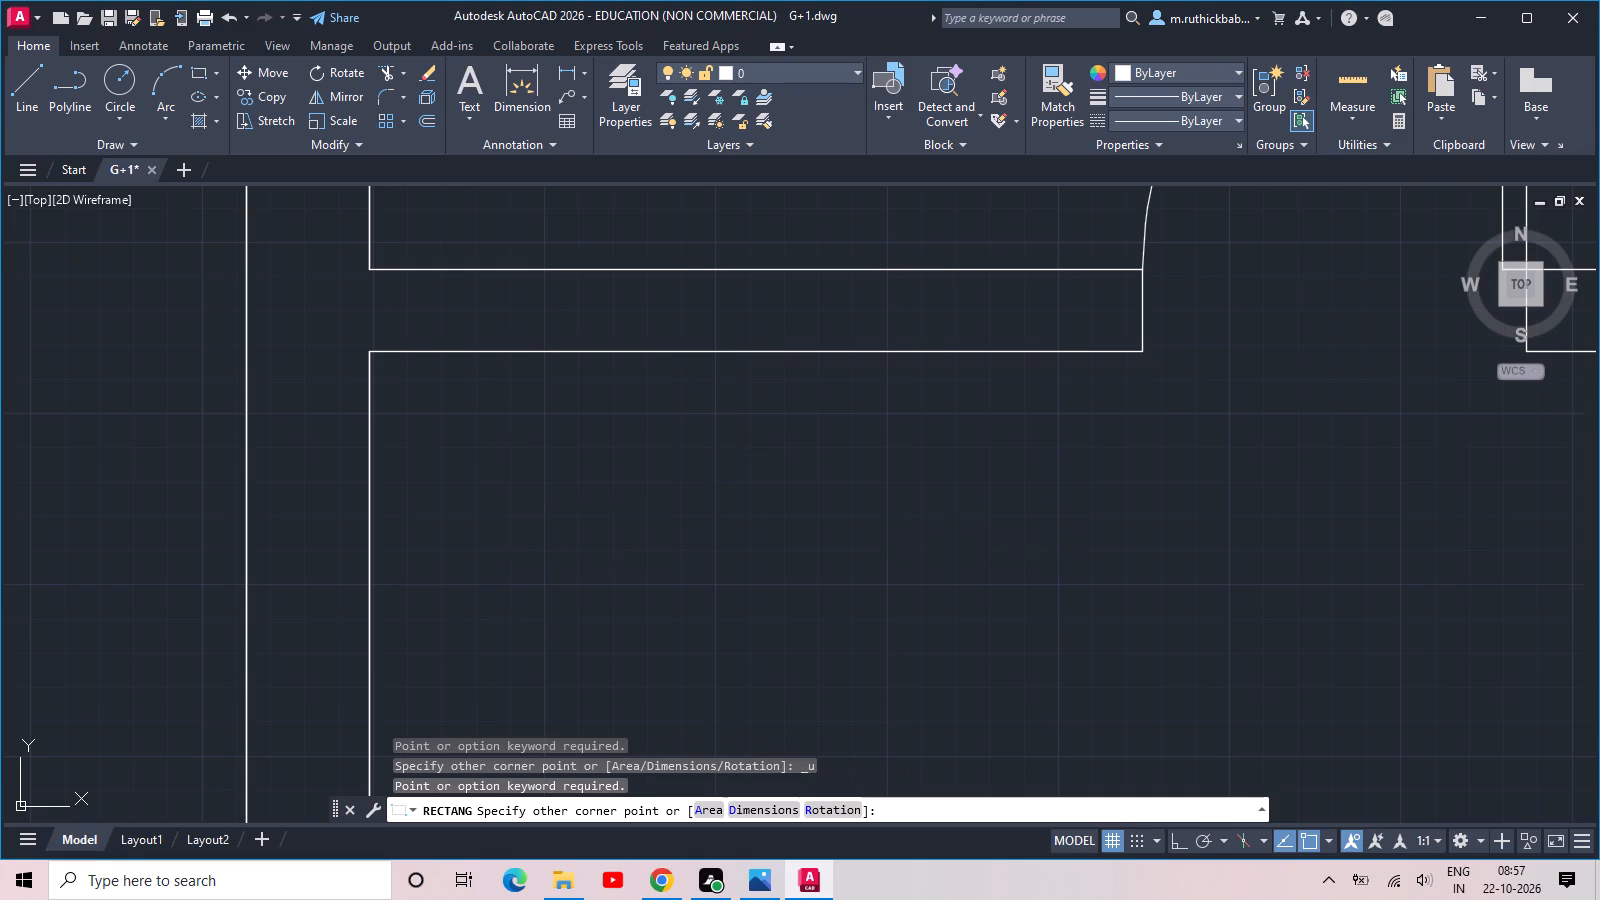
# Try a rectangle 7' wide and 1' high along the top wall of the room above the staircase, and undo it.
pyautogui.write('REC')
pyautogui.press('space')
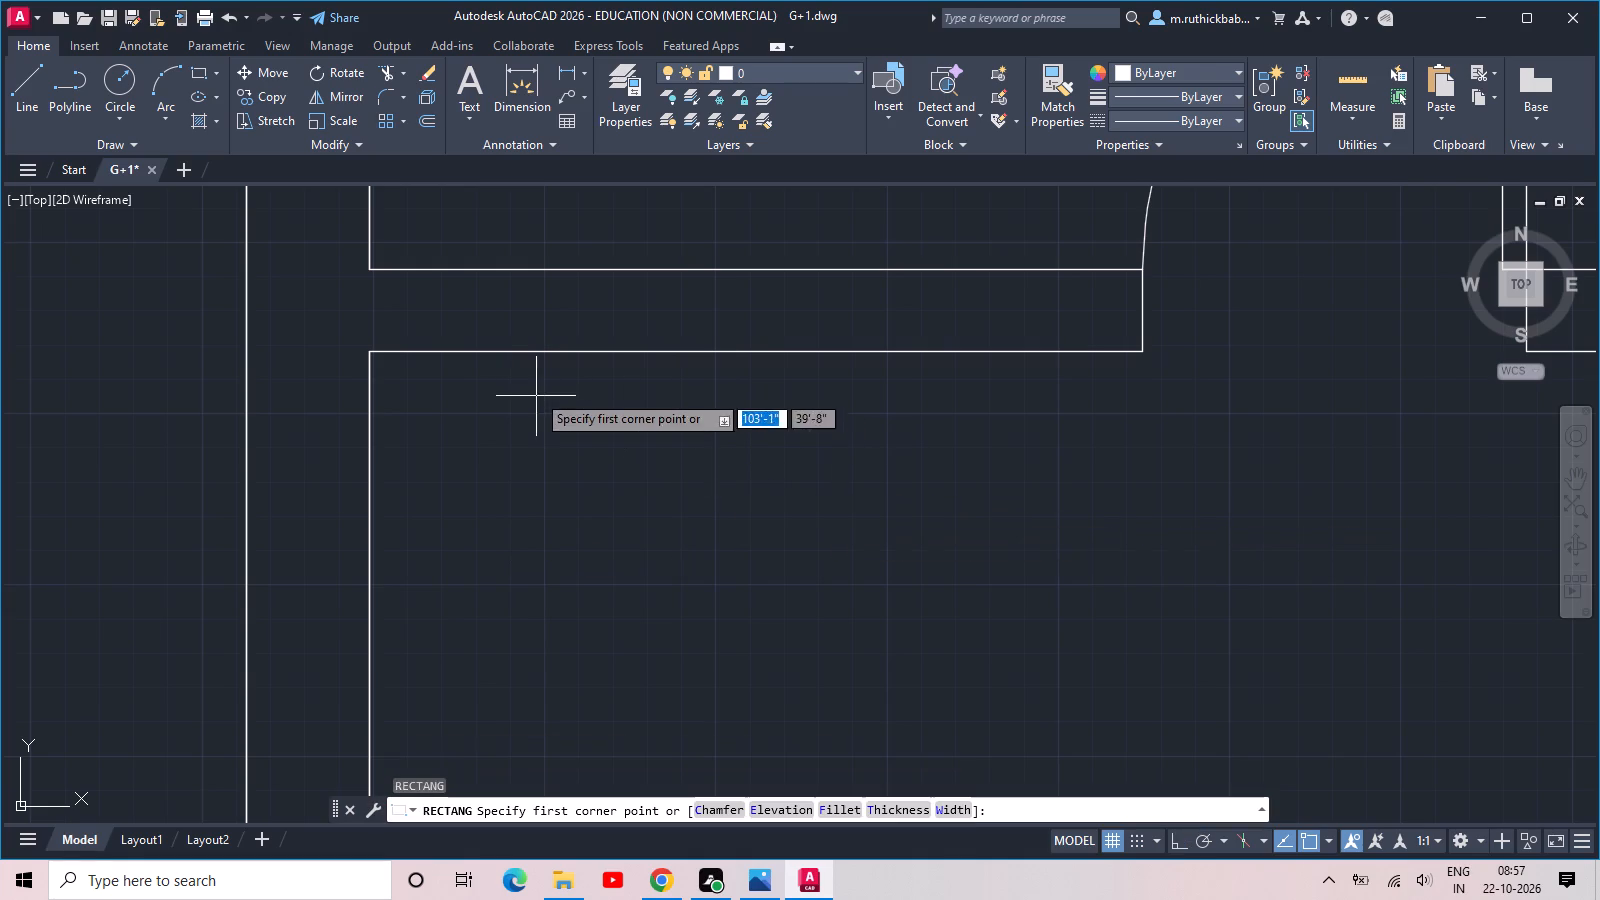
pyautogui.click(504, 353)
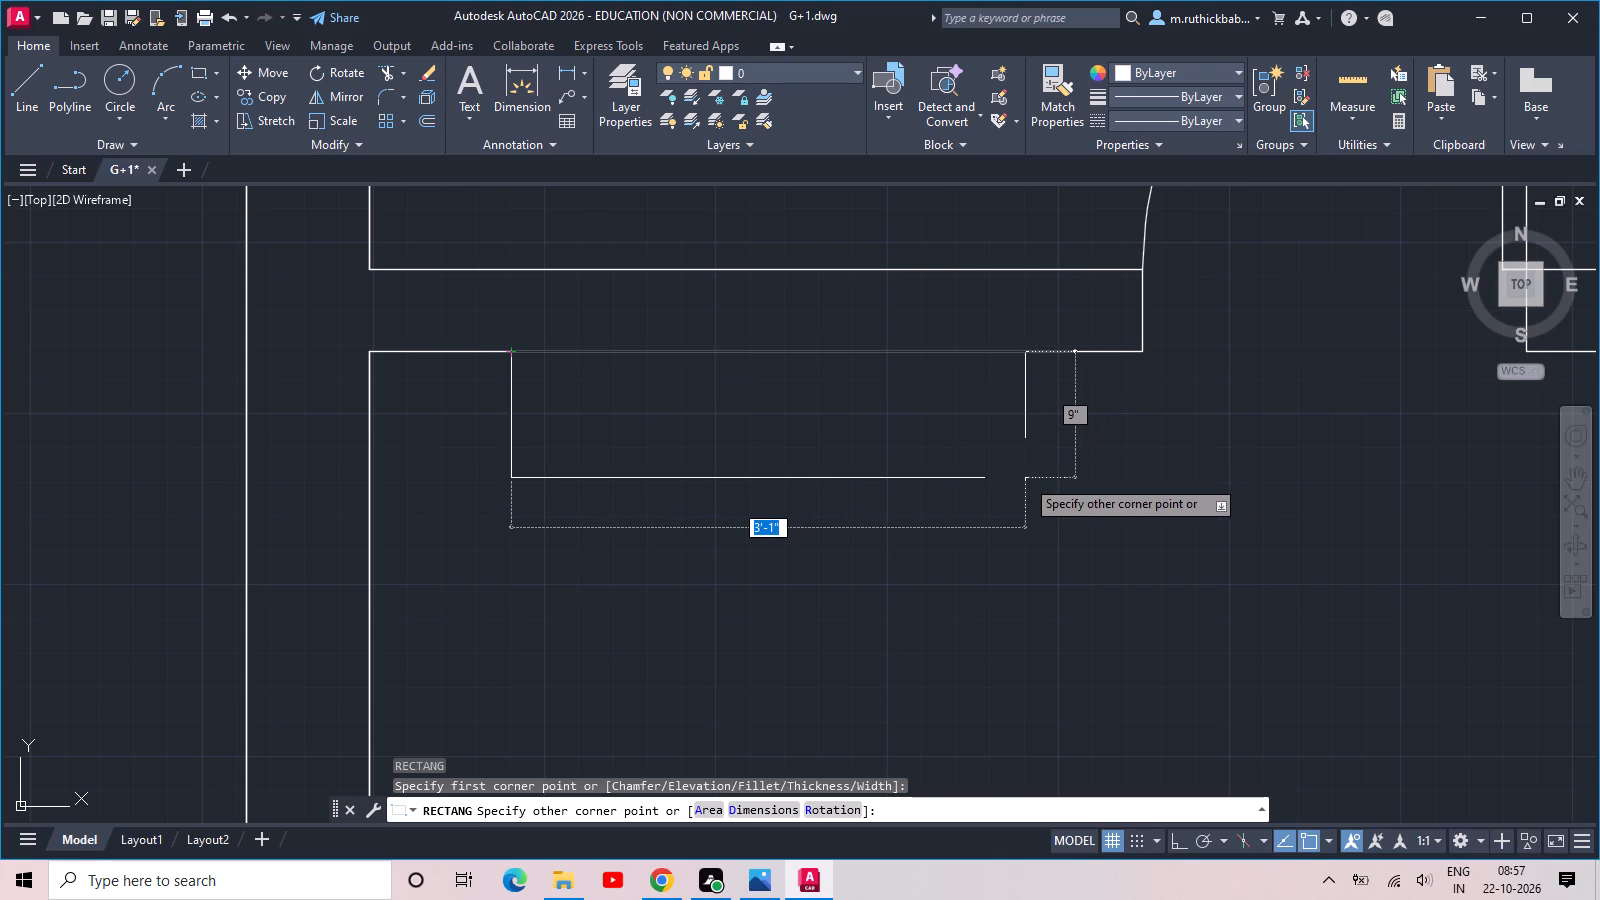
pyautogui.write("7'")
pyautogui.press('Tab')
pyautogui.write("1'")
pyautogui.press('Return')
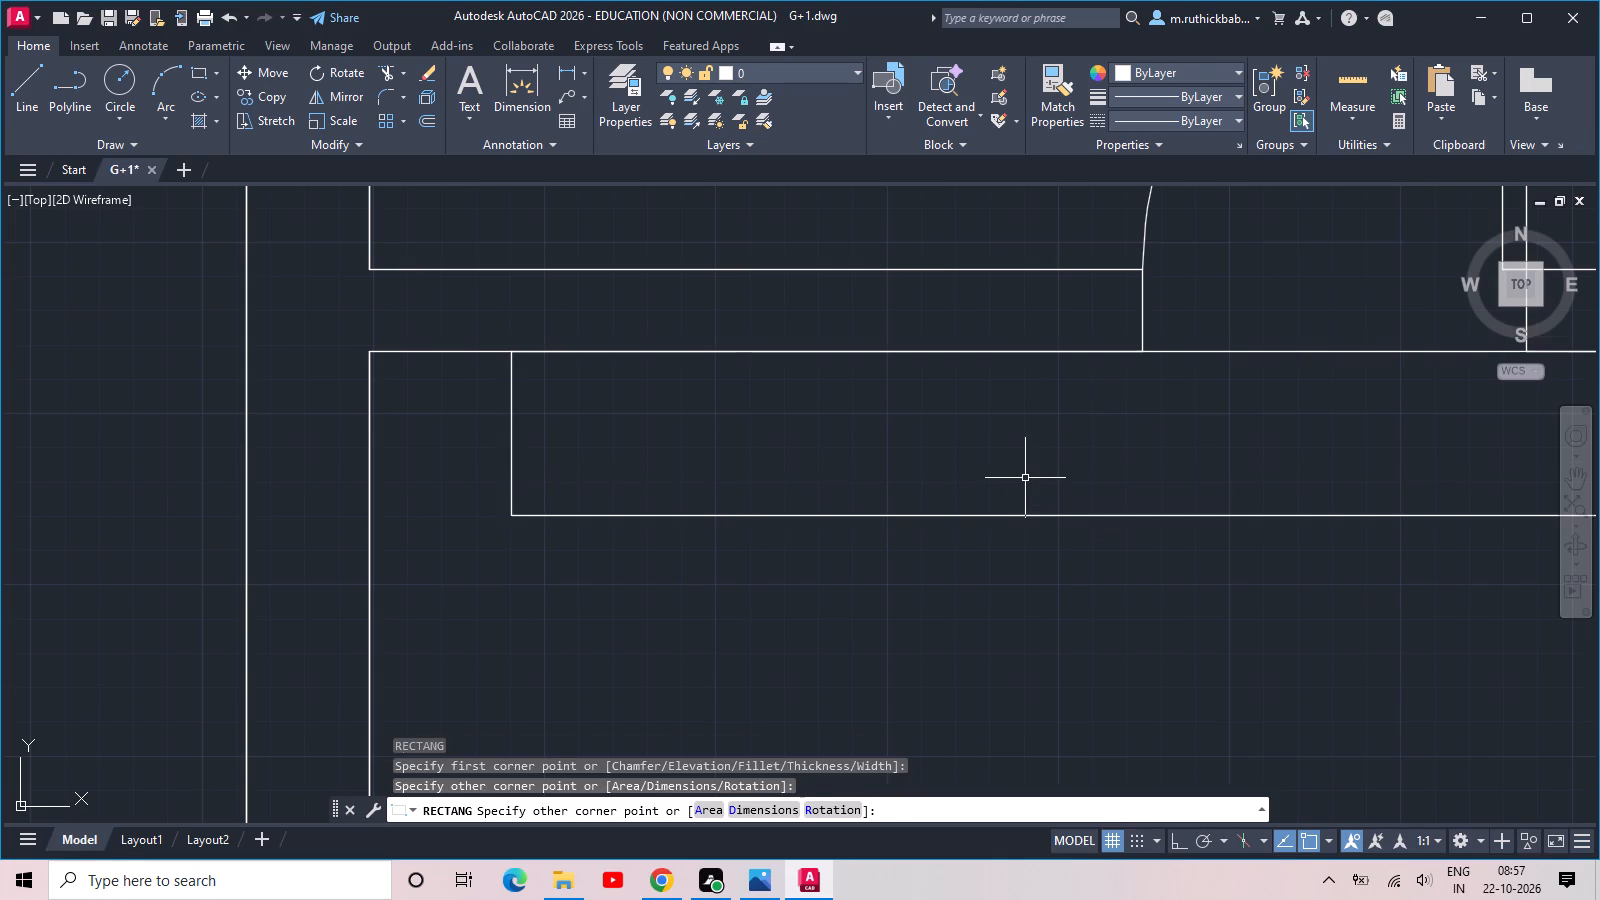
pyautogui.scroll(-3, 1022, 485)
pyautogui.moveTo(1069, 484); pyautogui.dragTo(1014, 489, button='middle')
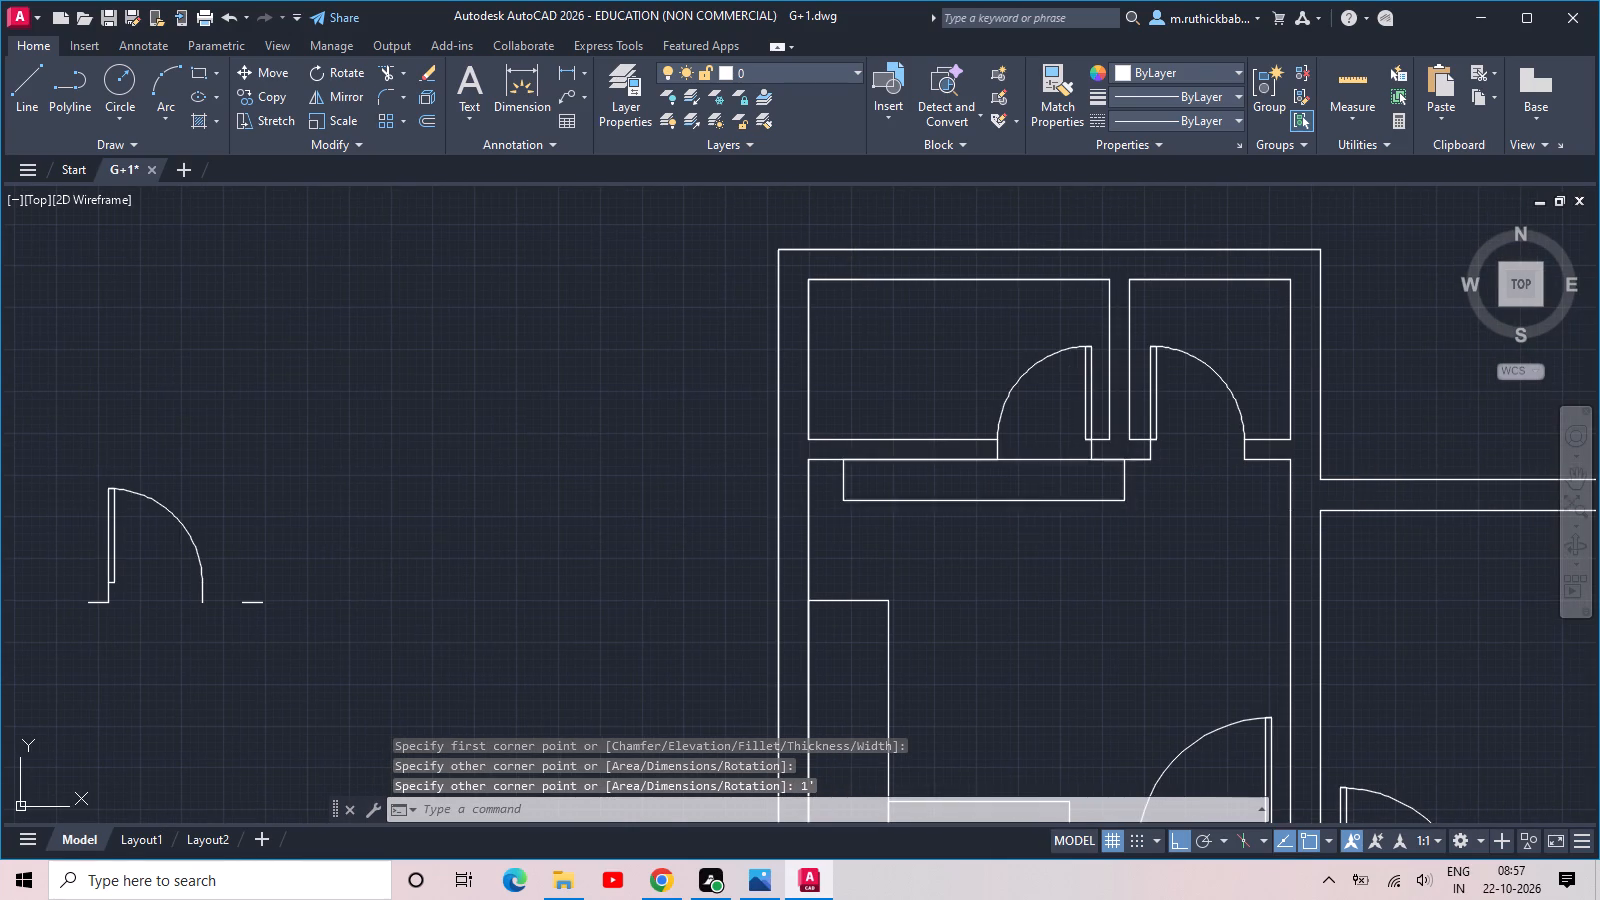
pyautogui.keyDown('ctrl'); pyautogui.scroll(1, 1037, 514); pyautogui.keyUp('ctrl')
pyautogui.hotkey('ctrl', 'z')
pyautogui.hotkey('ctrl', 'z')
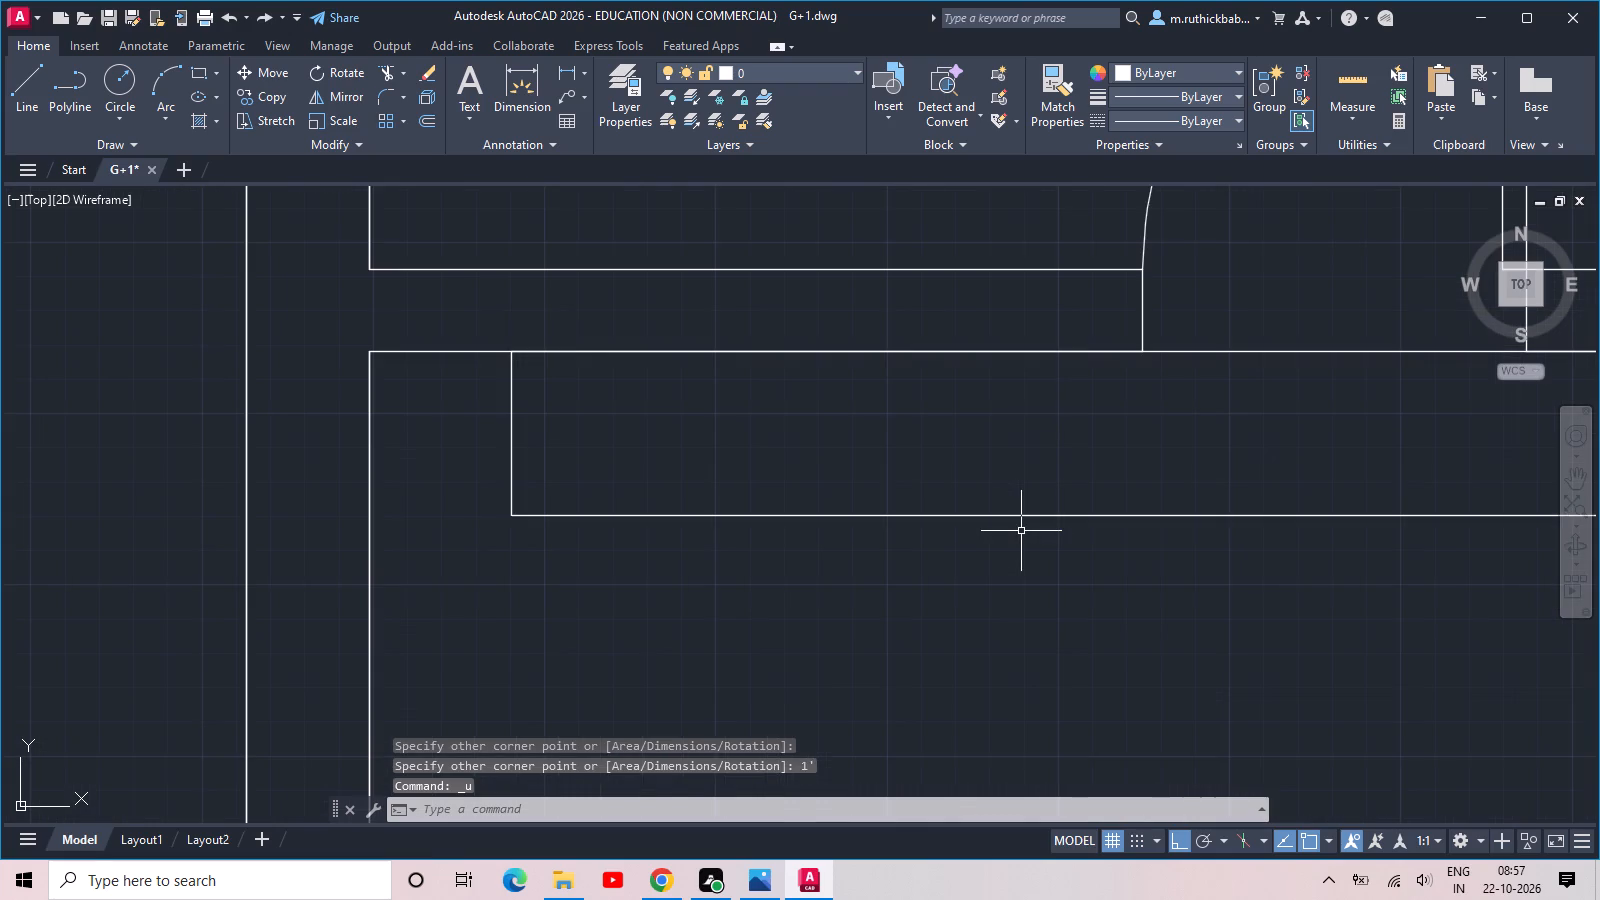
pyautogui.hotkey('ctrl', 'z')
# Draw a rectangle 4' wide and 12" high against the top wall of the room above the staircase, near its upper left inner corner.
pyautogui.write('REC')
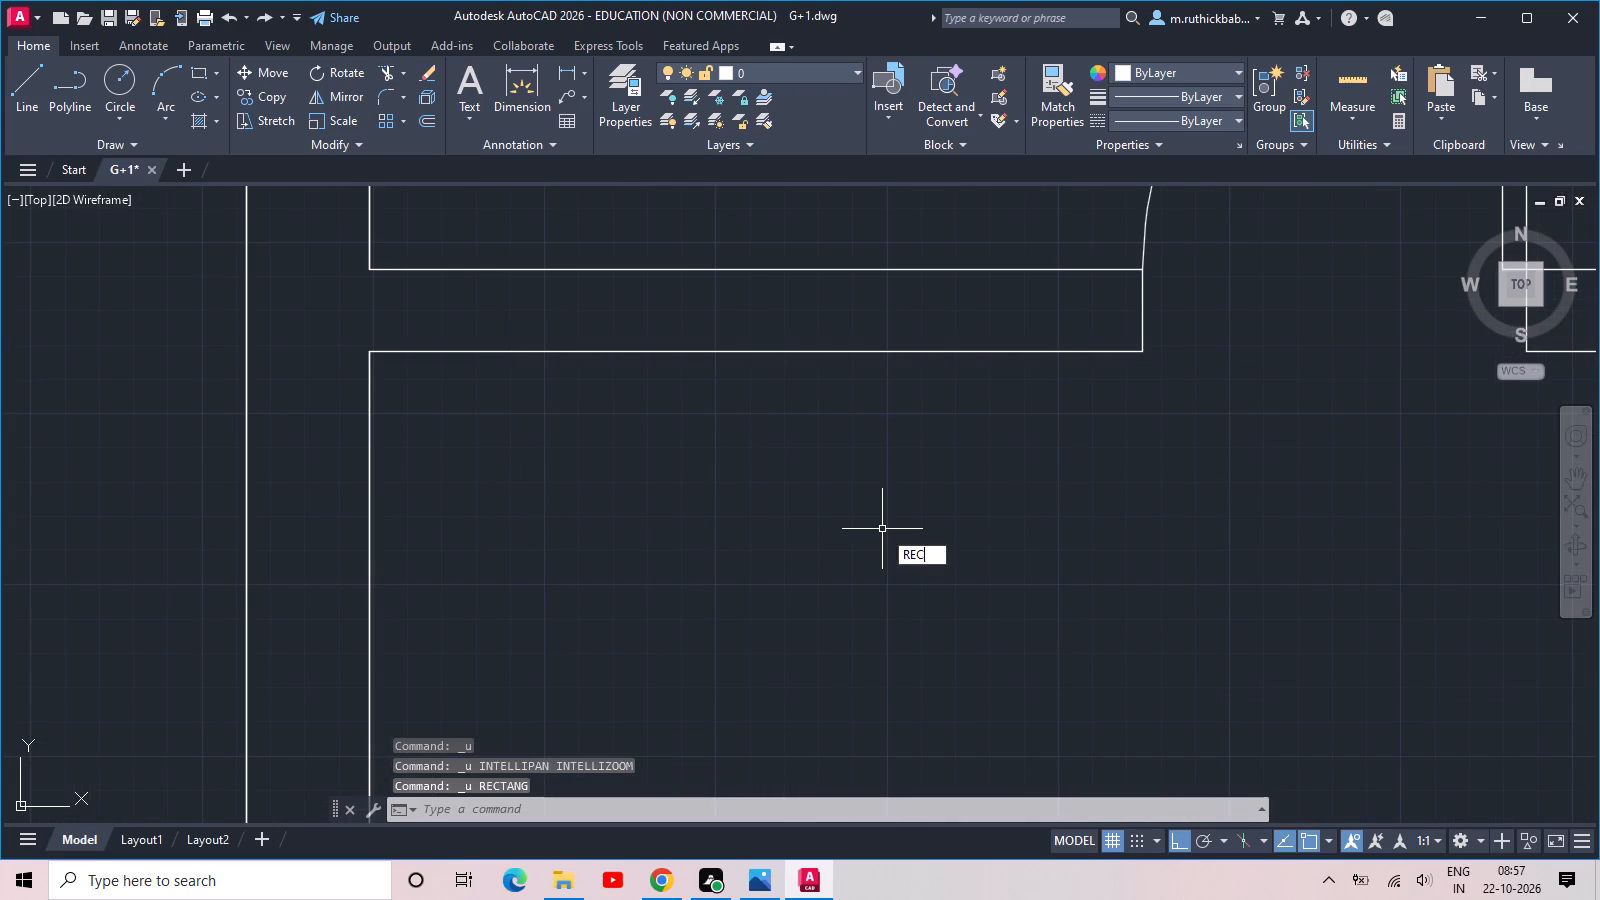
pyautogui.press('space')
pyautogui.click(456, 351)
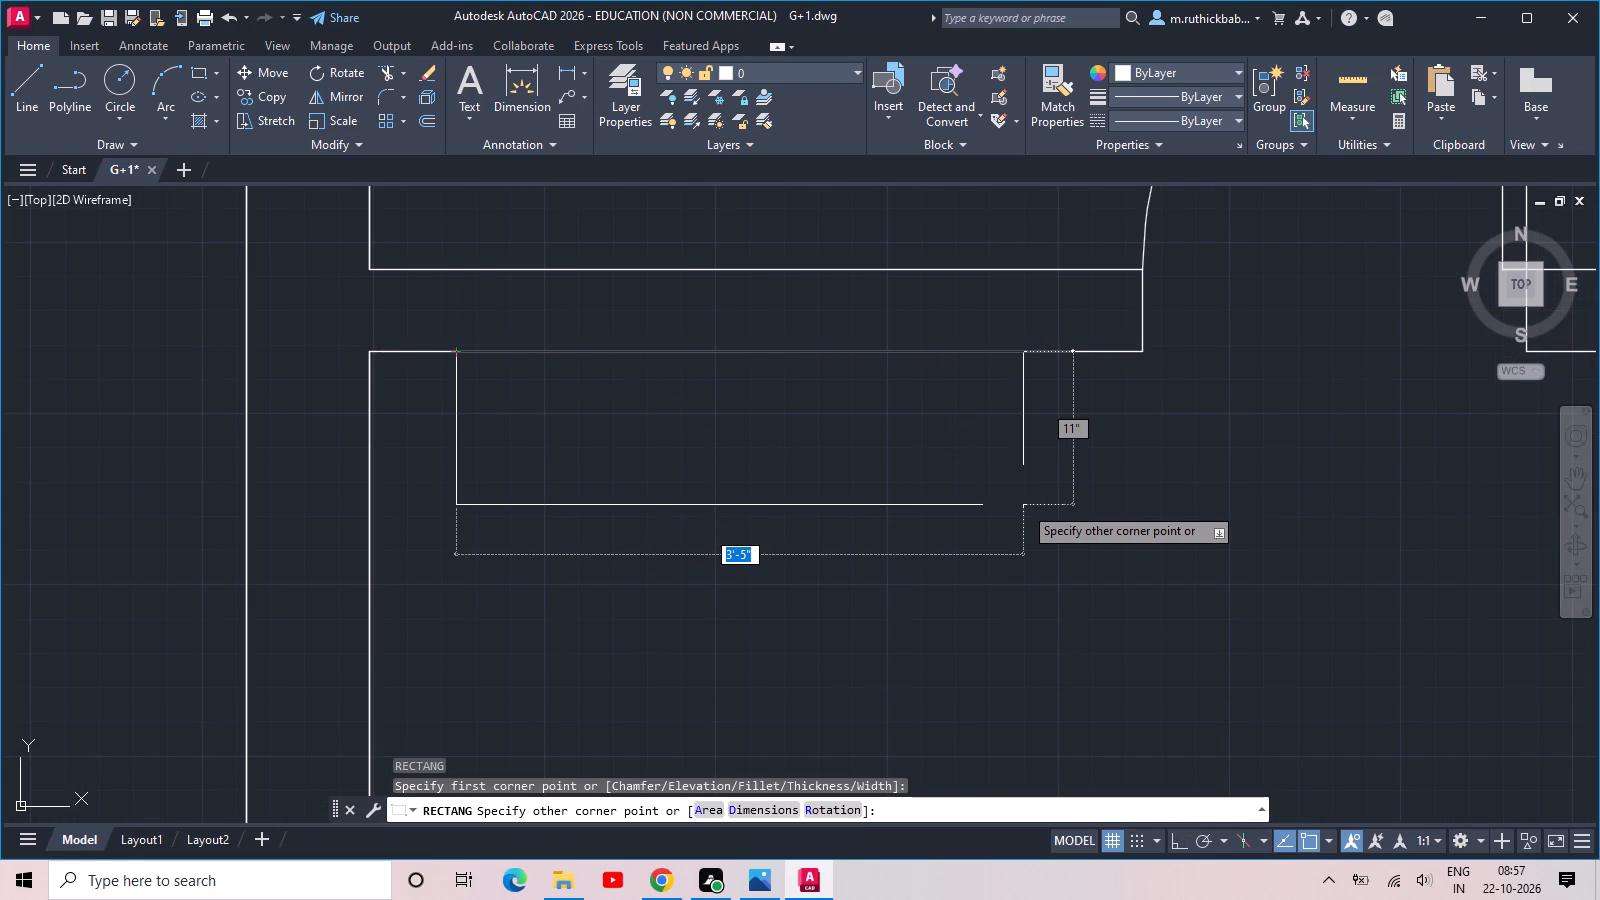
pyautogui.write("4'")
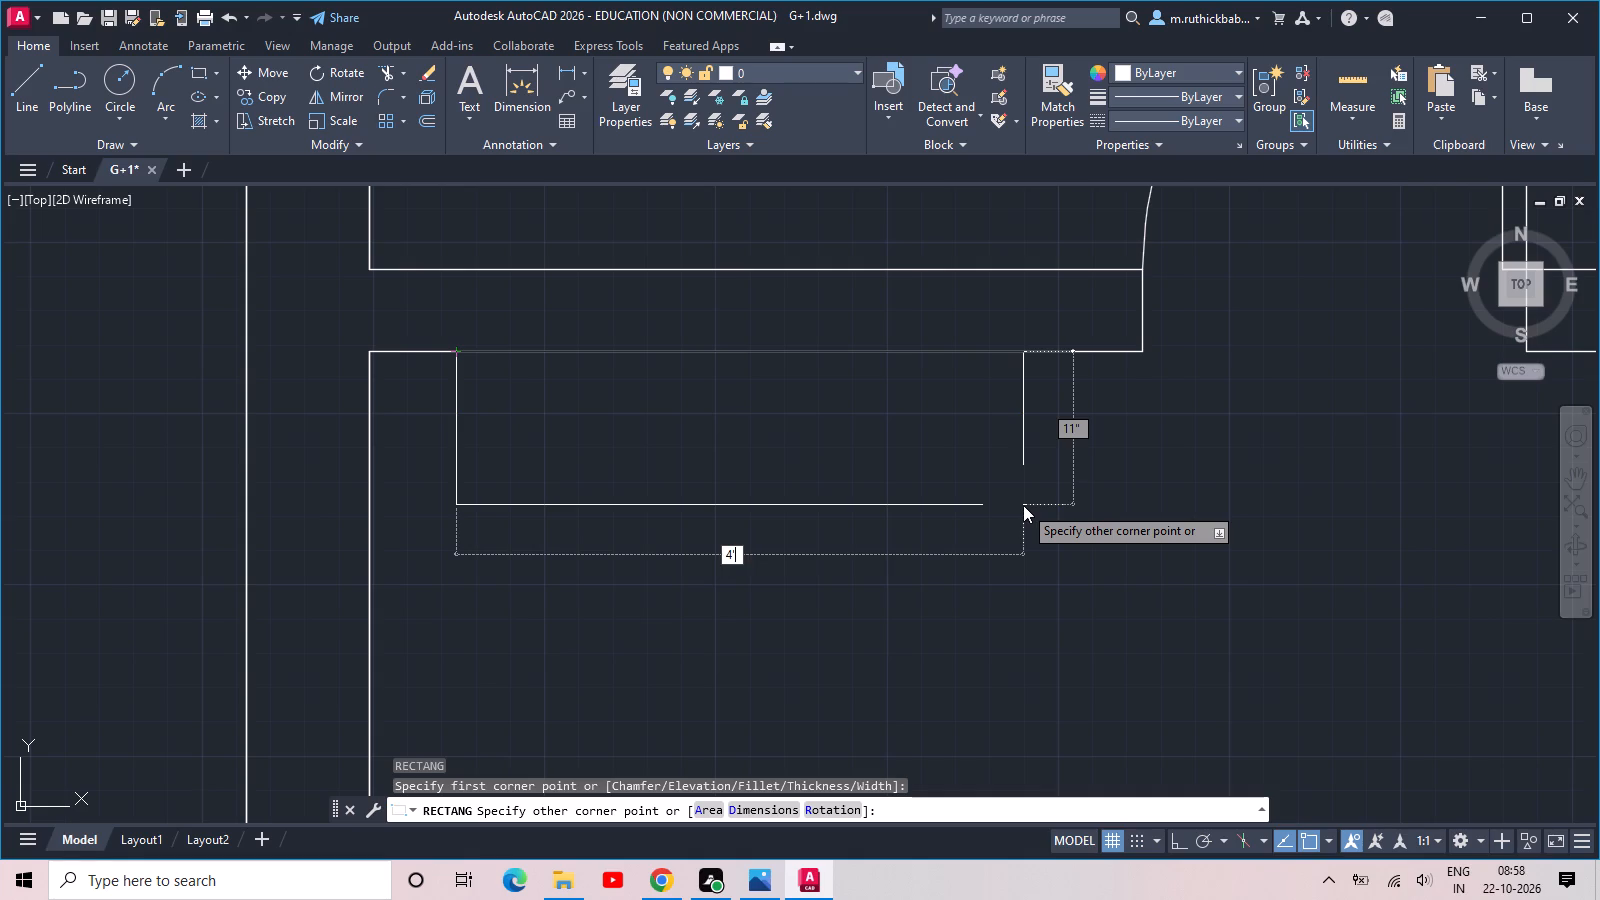
pyautogui.press('Tab')
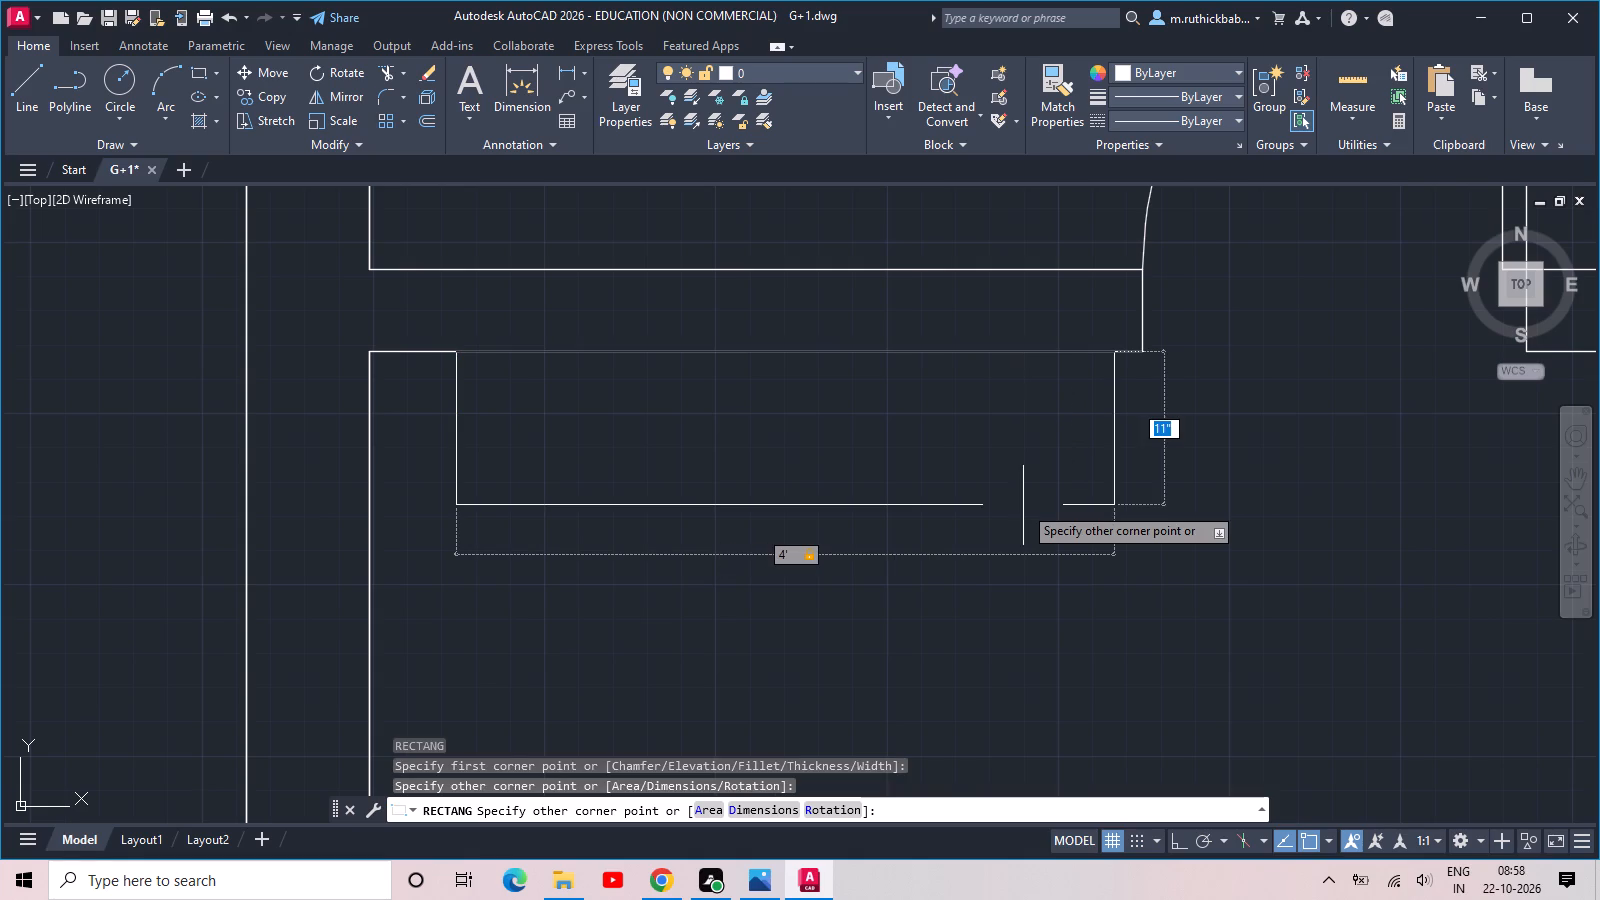
pyautogui.write('12')
pyautogui.press('Return')
pyautogui.press('Escape')
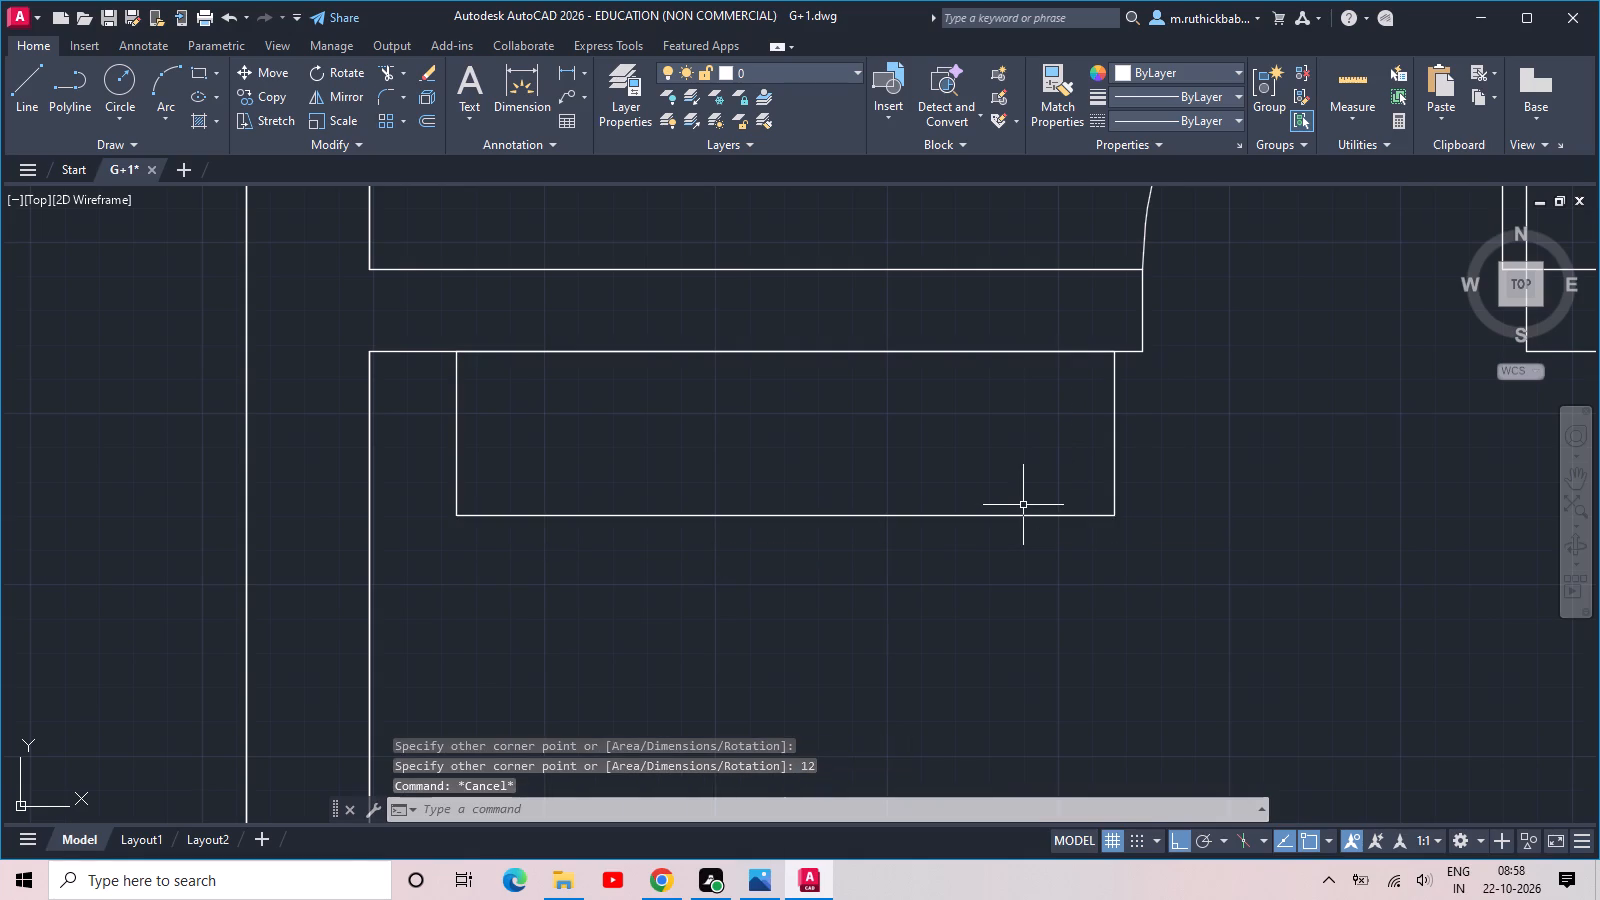
# Shorten the top-wall rectangle by stretching its right edge about 8" to the left.
pyautogui.scroll(-2, 1024, 496)
pyautogui.moveTo(1005, 482); pyautogui.dragTo(714, 486, button='middle')
pyautogui.scroll(1, 767, 512)
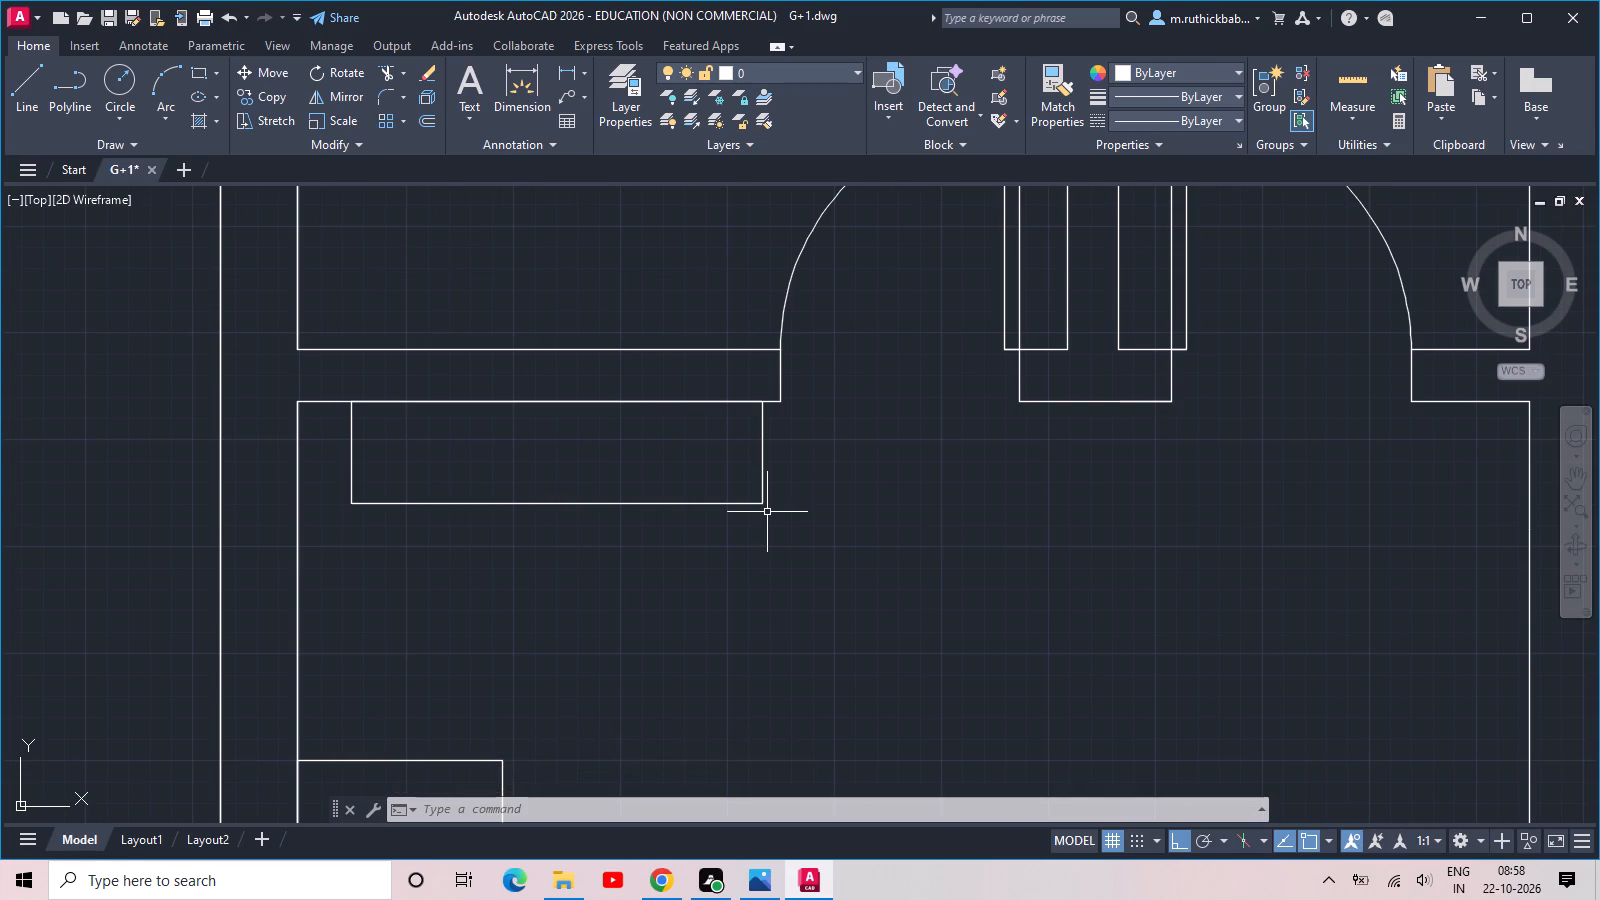
pyautogui.scroll(1, 721, 473)
pyautogui.moveTo(721, 473); pyautogui.dragTo(792, 517, button='middle')
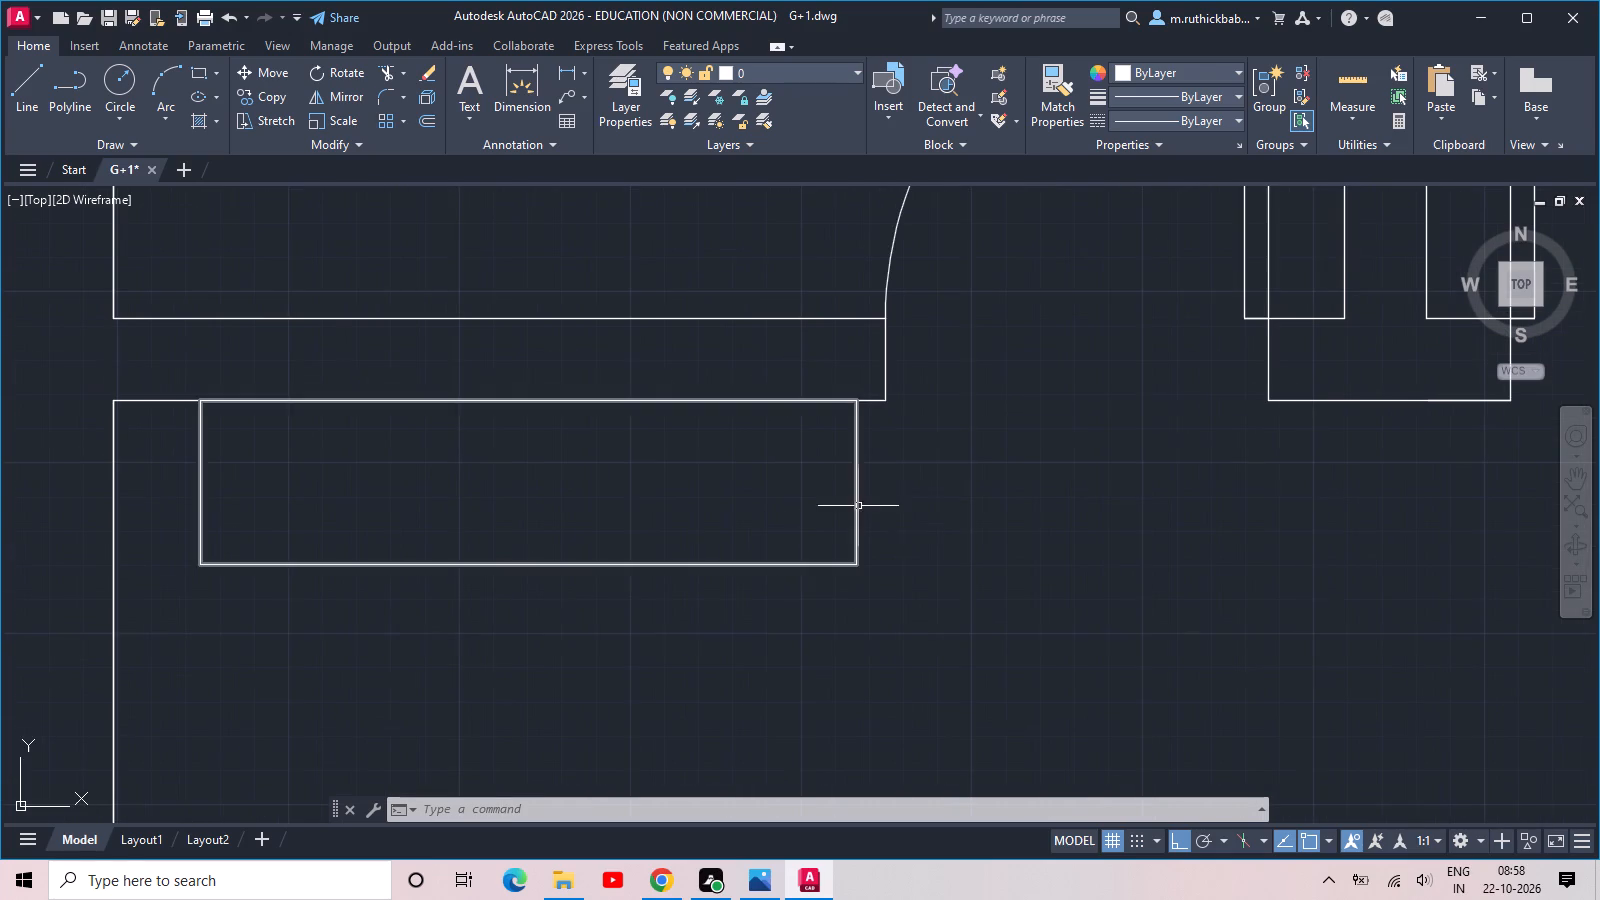
pyautogui.moveTo(909, 534); pyautogui.dragTo(863, 525)
pyautogui.click(772, 486)
pyautogui.click(855, 484)
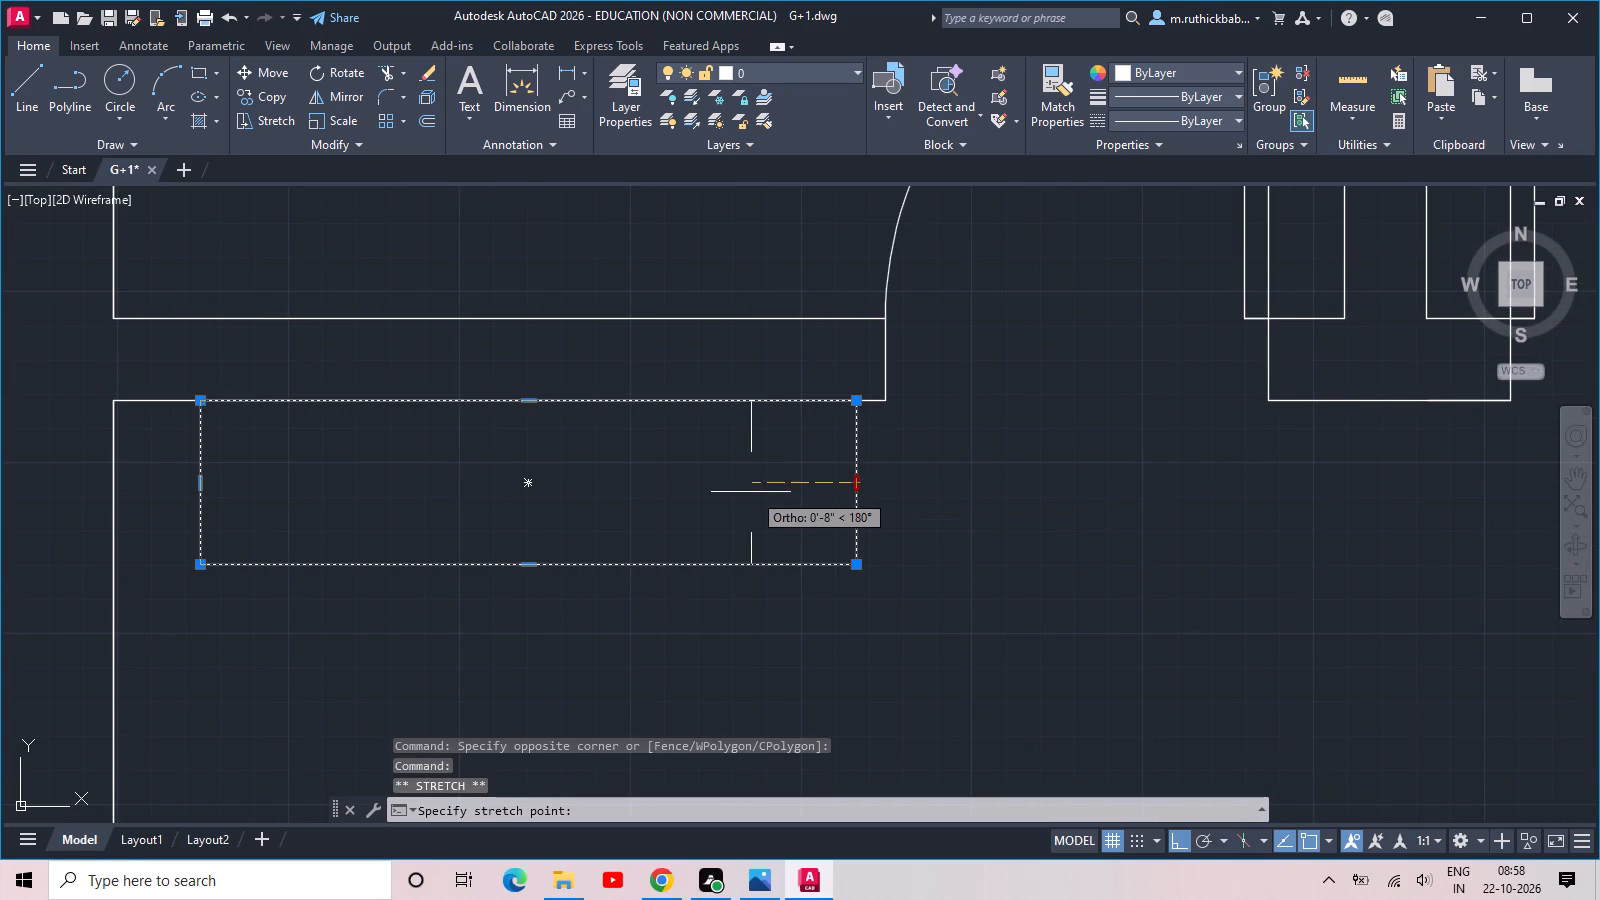
pyautogui.click(743, 485)
pyautogui.scroll(-1, 719, 491)
pyautogui.press('`')
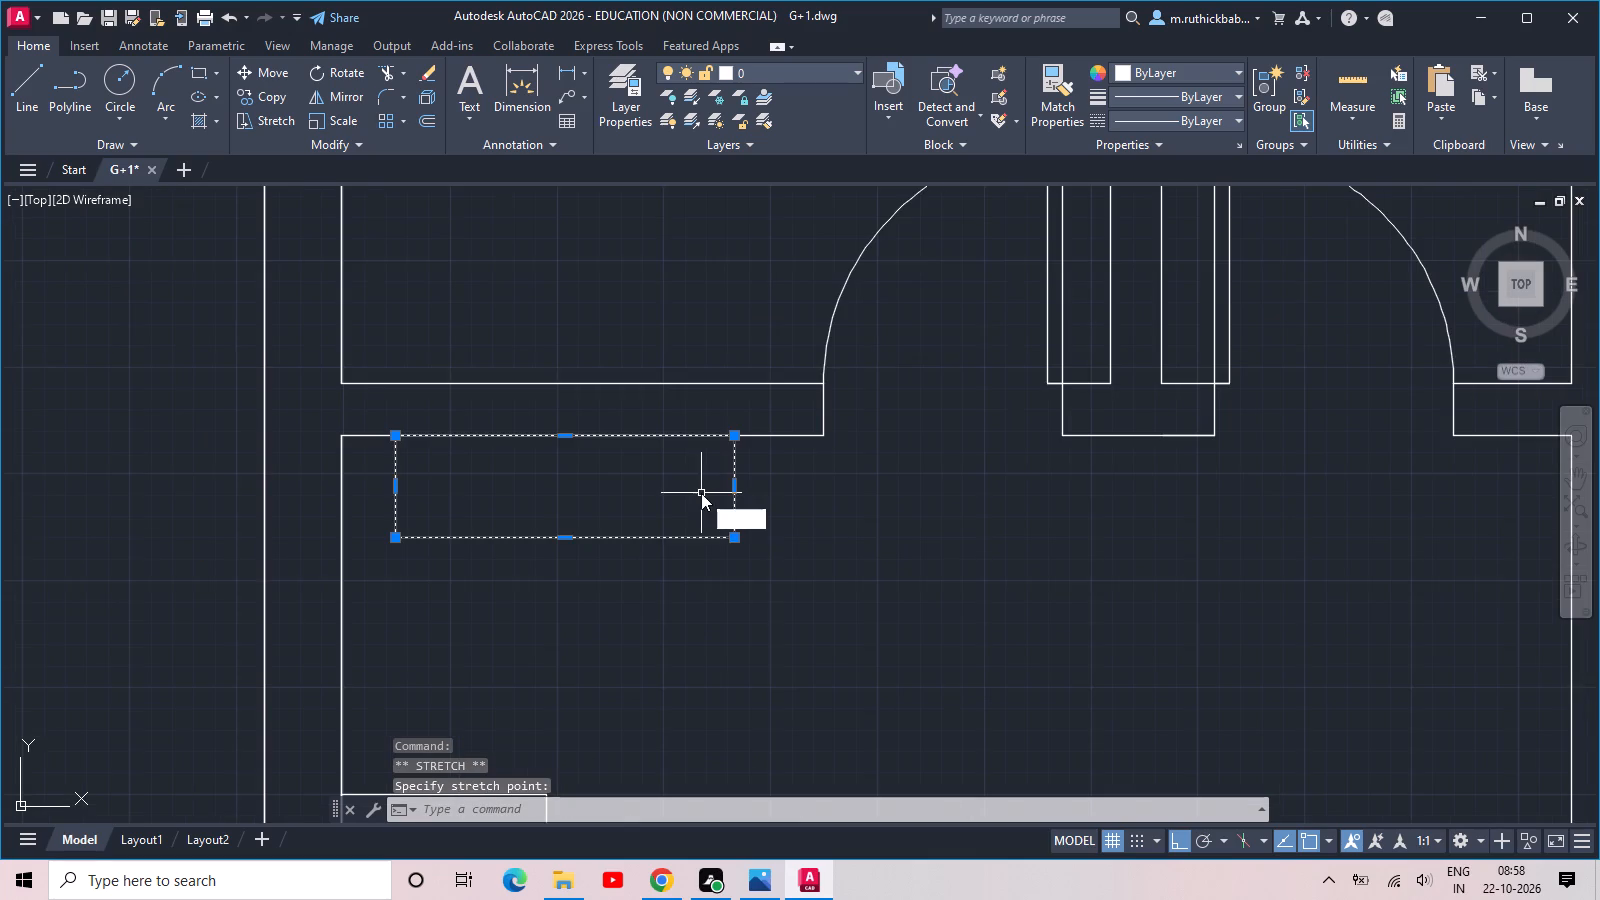
pyautogui.moveTo(701, 493); pyautogui.dragTo(460, 435, button='middle')
pyautogui.press('Escape')
pyautogui.press('Escape')
# Draw a rectangle 1' wide and 4' high against the right wall of the same room, above the hinged door.
pyautogui.moveTo(815, 501); pyautogui.dragTo(733, 477, button='middle')
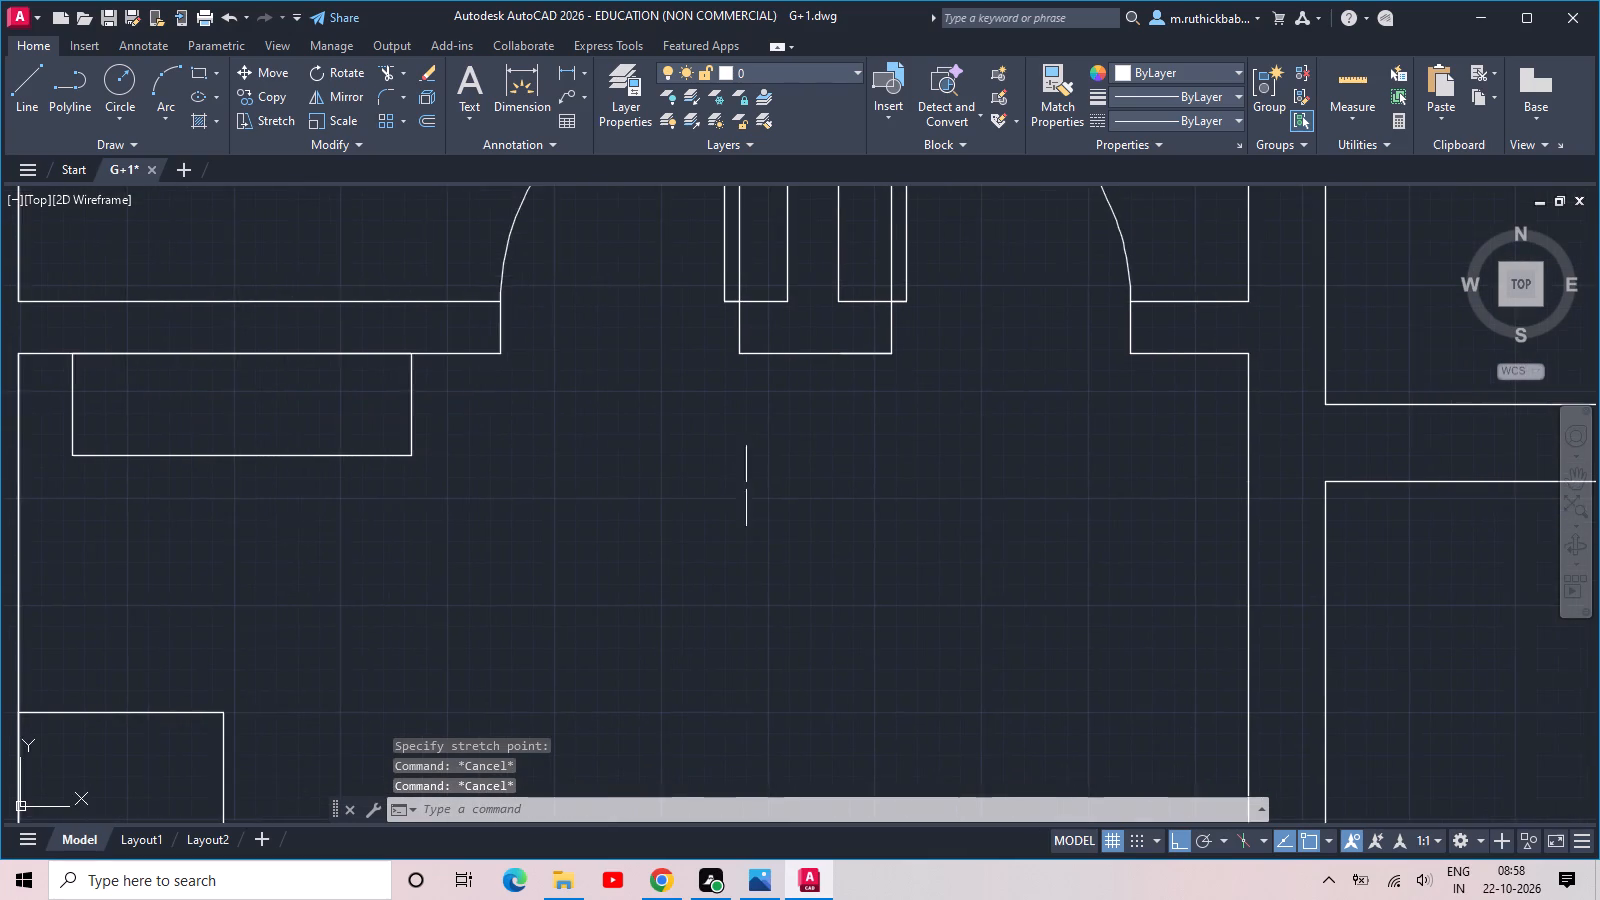
pyautogui.scroll(-1, 871, 512)
pyautogui.moveTo(937, 527); pyautogui.dragTo(712, 366, button='middle')
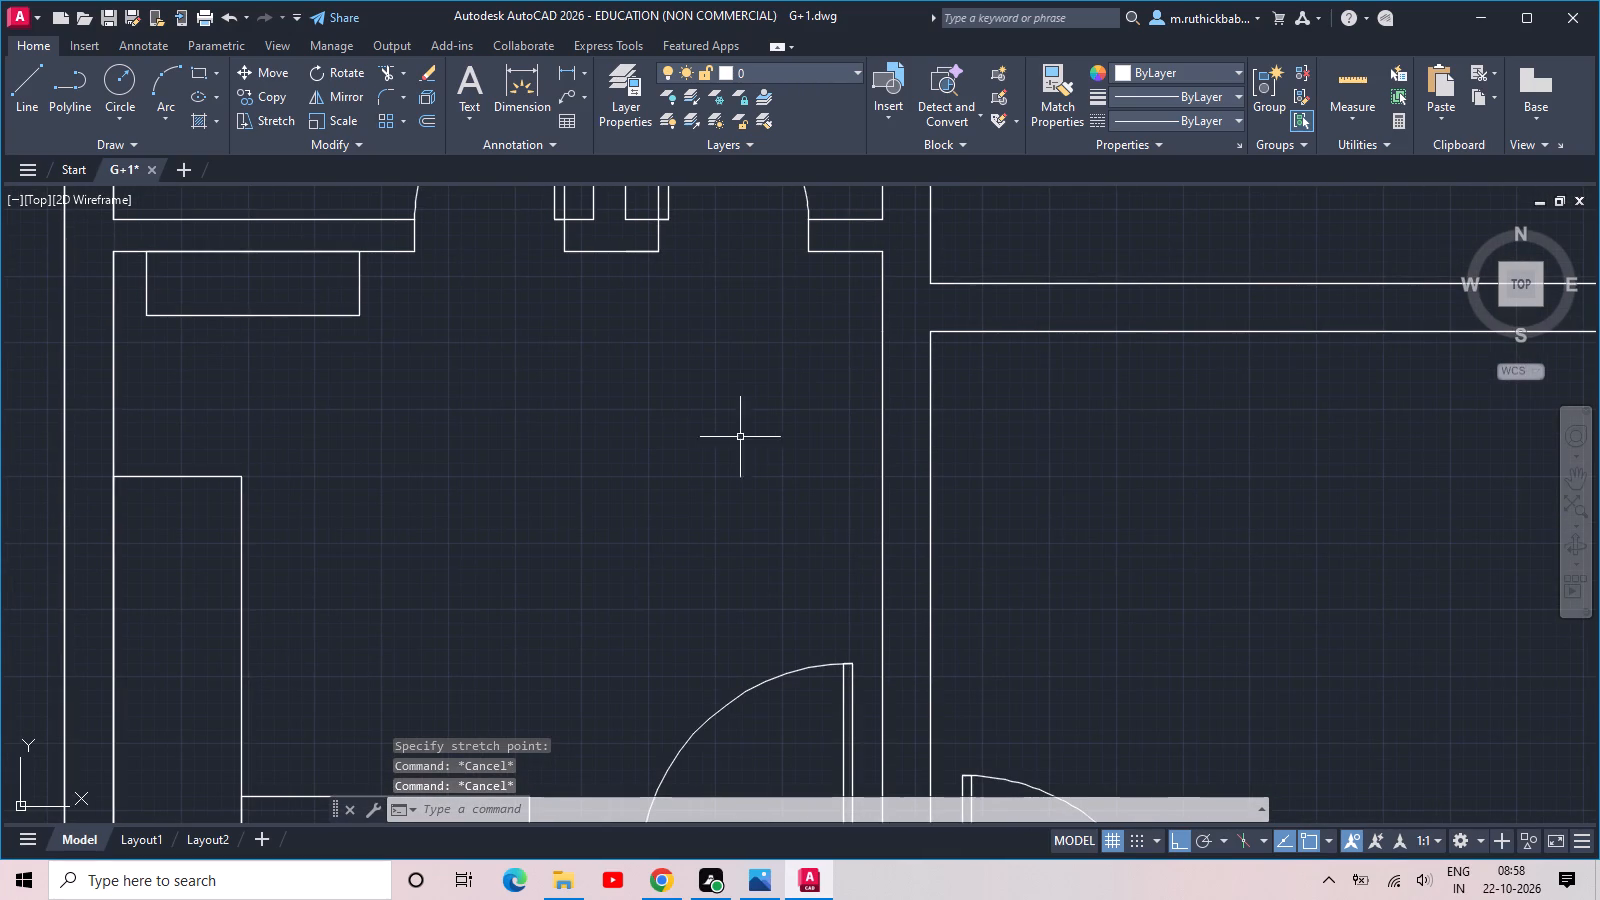
pyautogui.write('REC')
pyautogui.press('space')
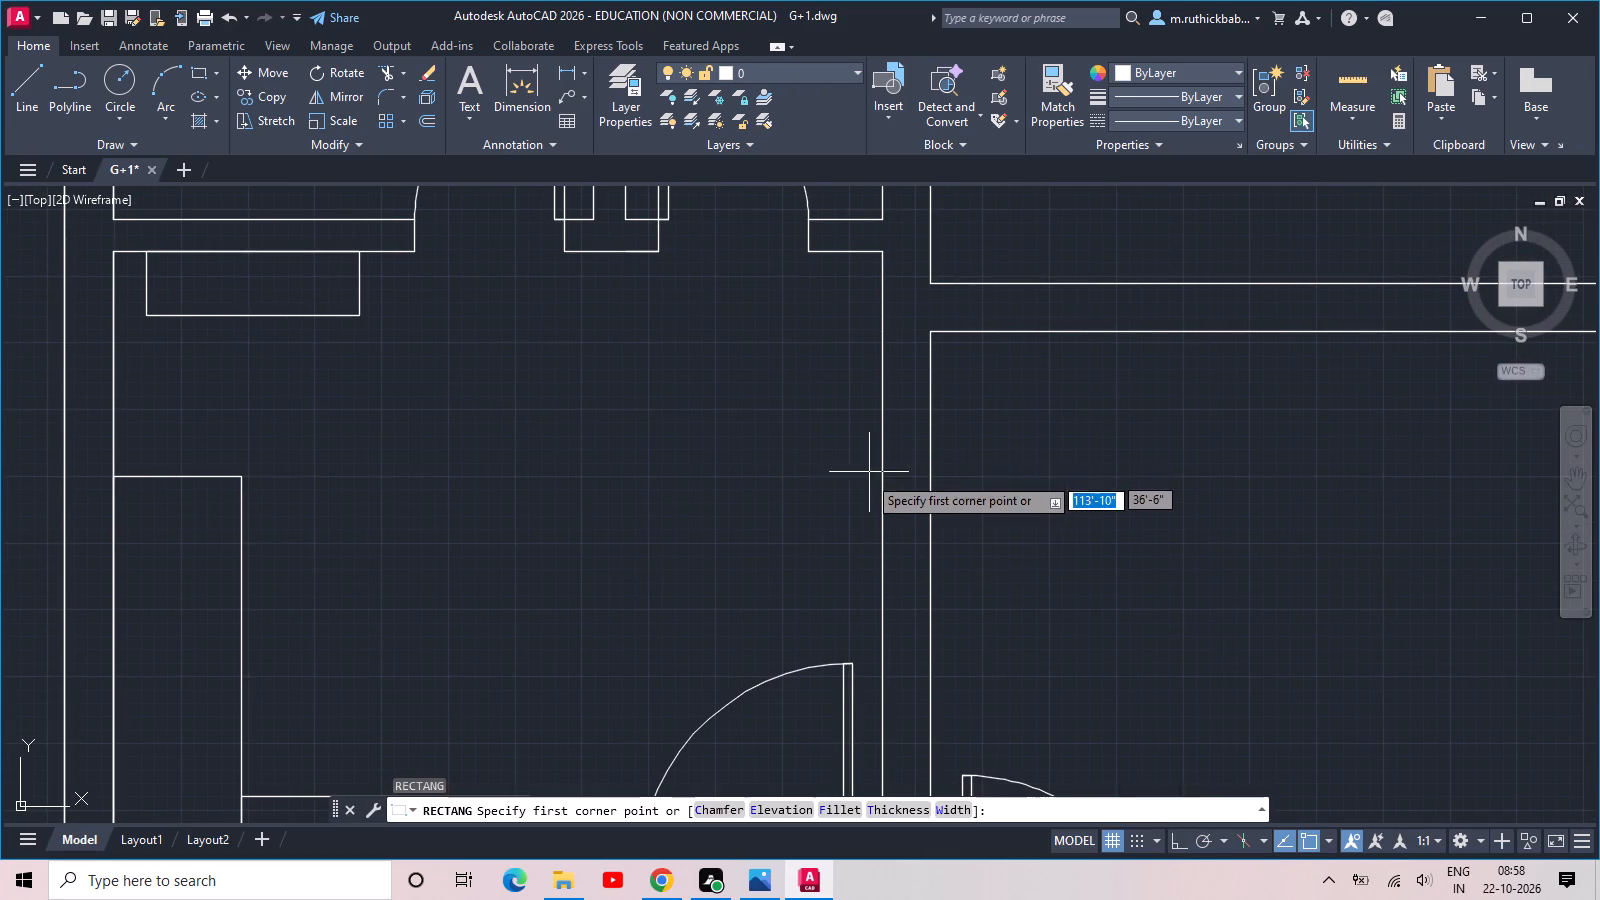
pyautogui.click(878, 355)
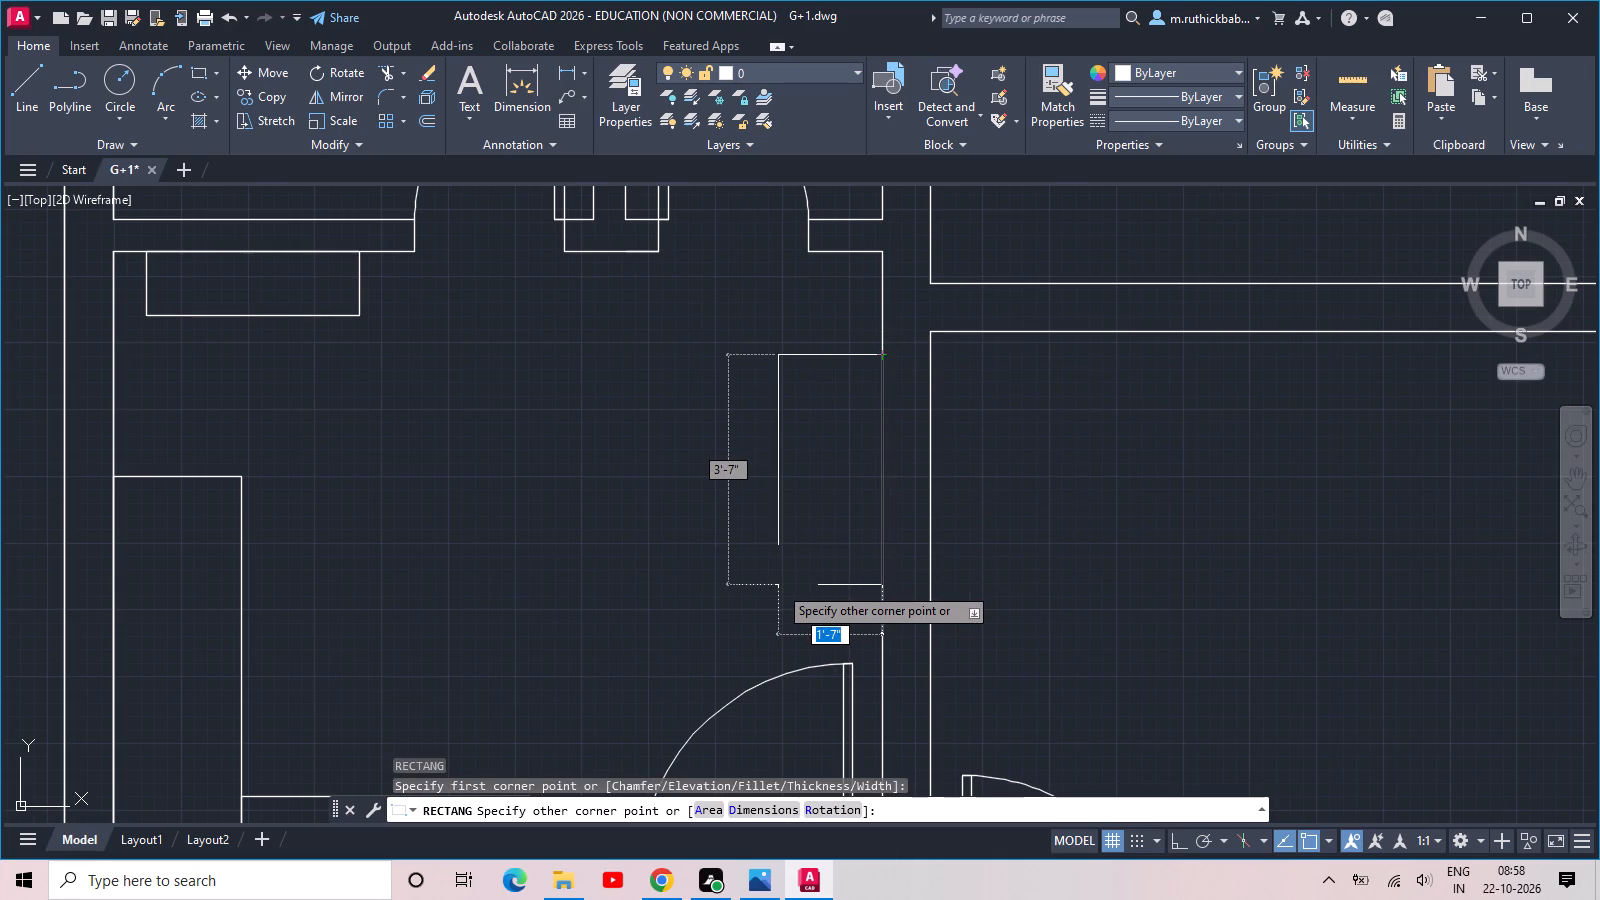
pyautogui.write("1'")
pyautogui.press('Tab')
pyautogui.write("4'")
pyautogui.press('Return')
pyautogui.scroll(-1, 824, 508)
pyautogui.moveTo(824, 508); pyautogui.dragTo(731, 529, button='middle')
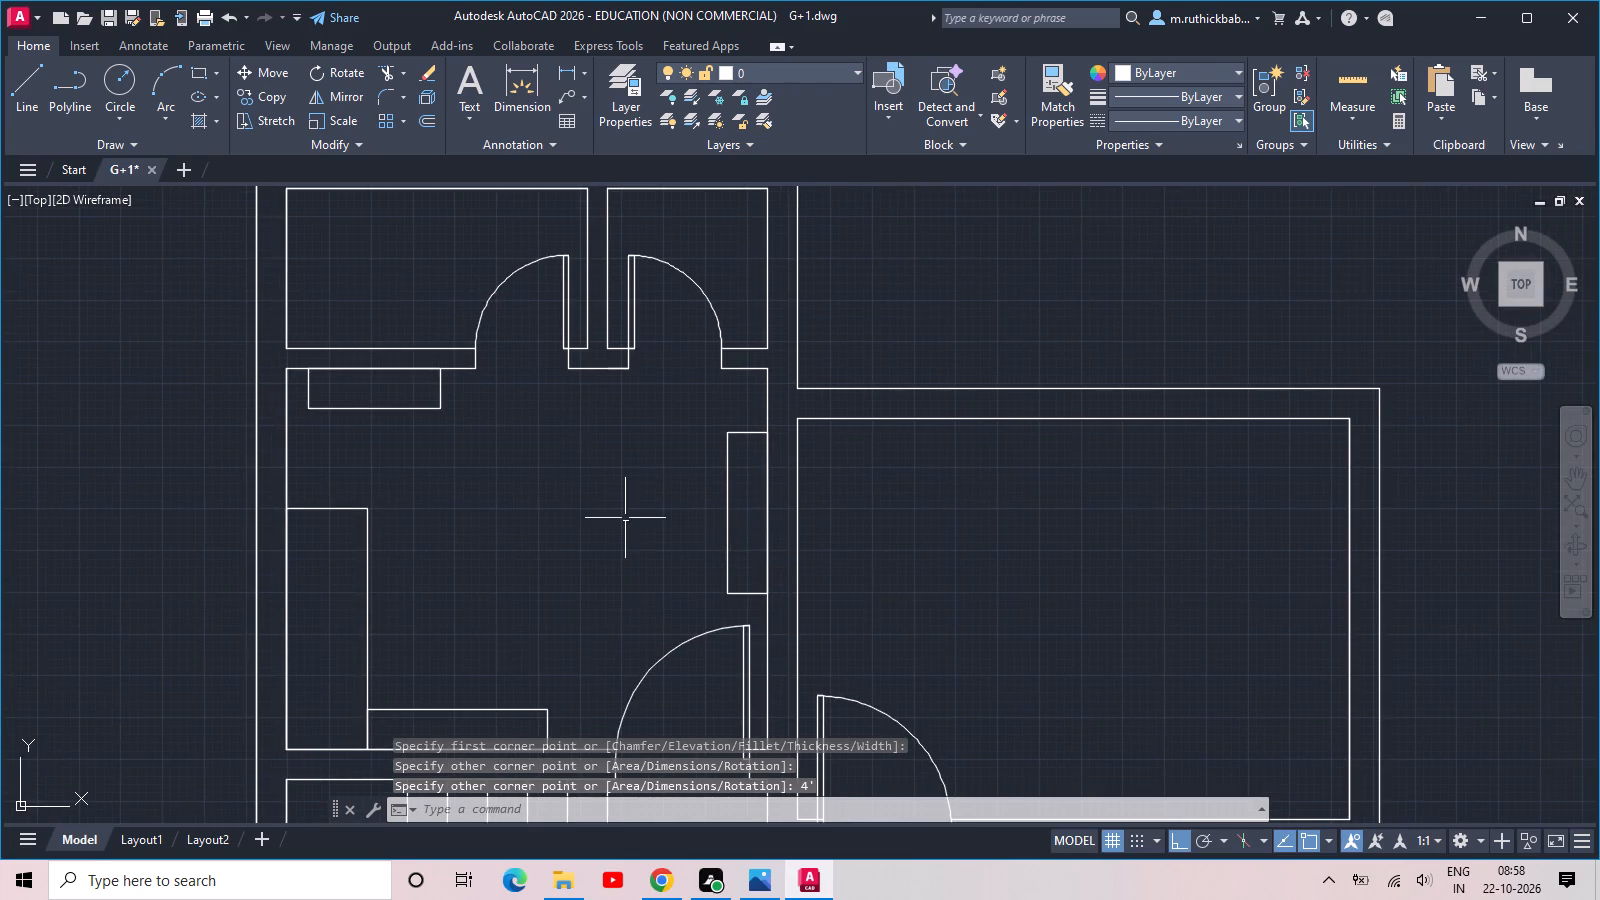
# Draw a rectangle 12" wide and about 5'-9" high from the upper left inner corner of the adjoining room to the right.
pyautogui.moveTo(625, 518); pyautogui.dragTo(403, 260, button='middle')
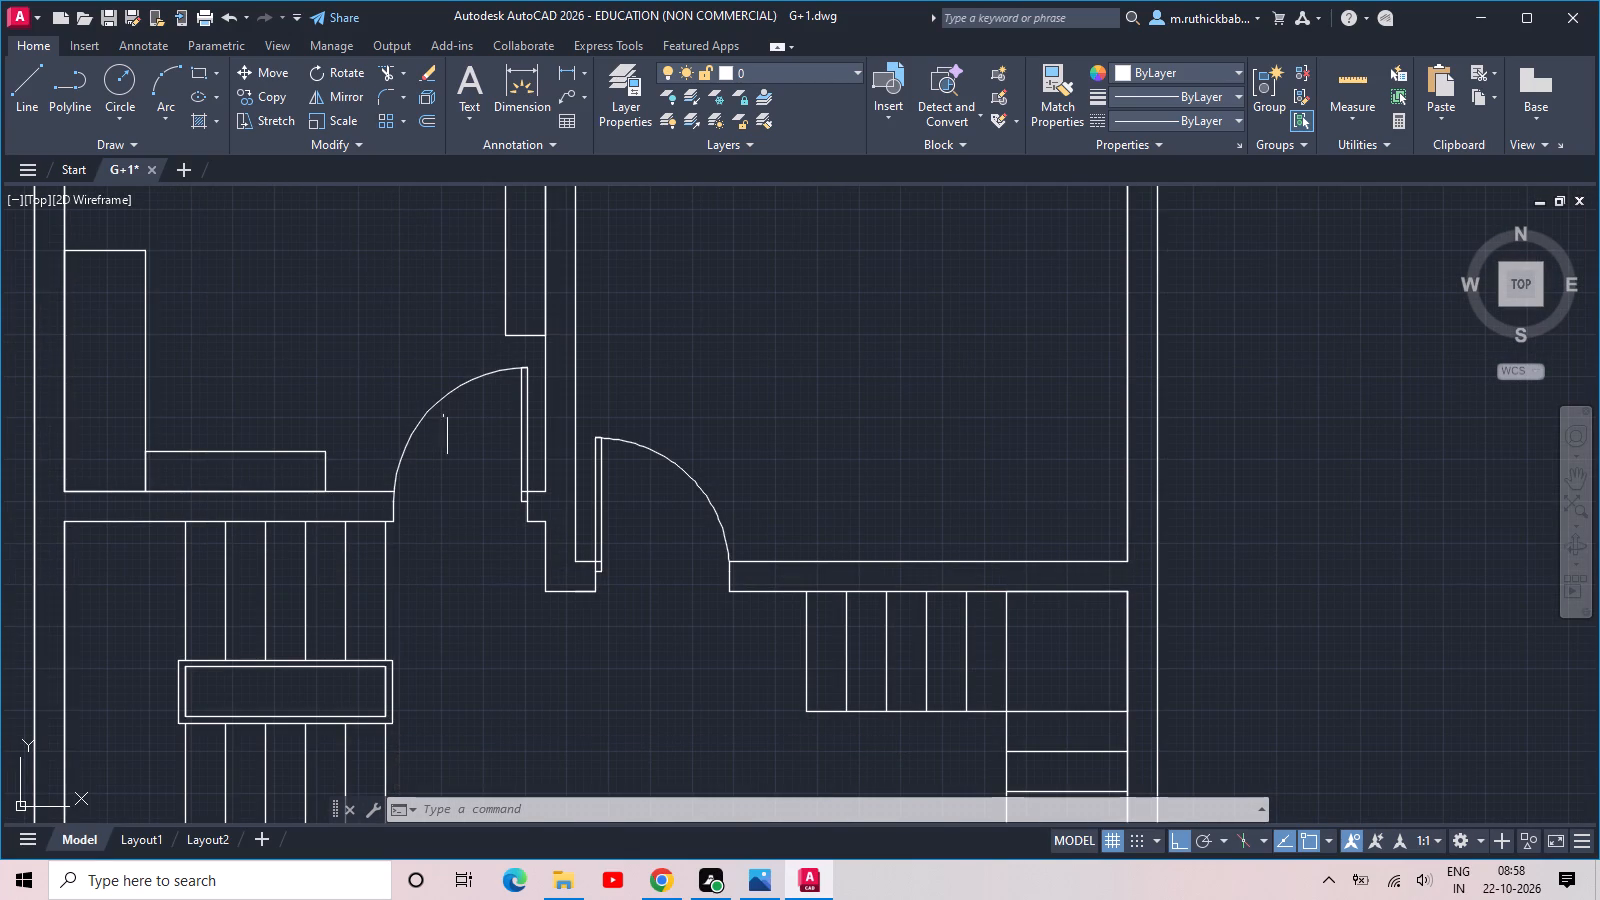
pyautogui.write('REC')
pyautogui.press('space')
pyautogui.moveTo(630, 344); pyautogui.dragTo(618, 436, button='middle')
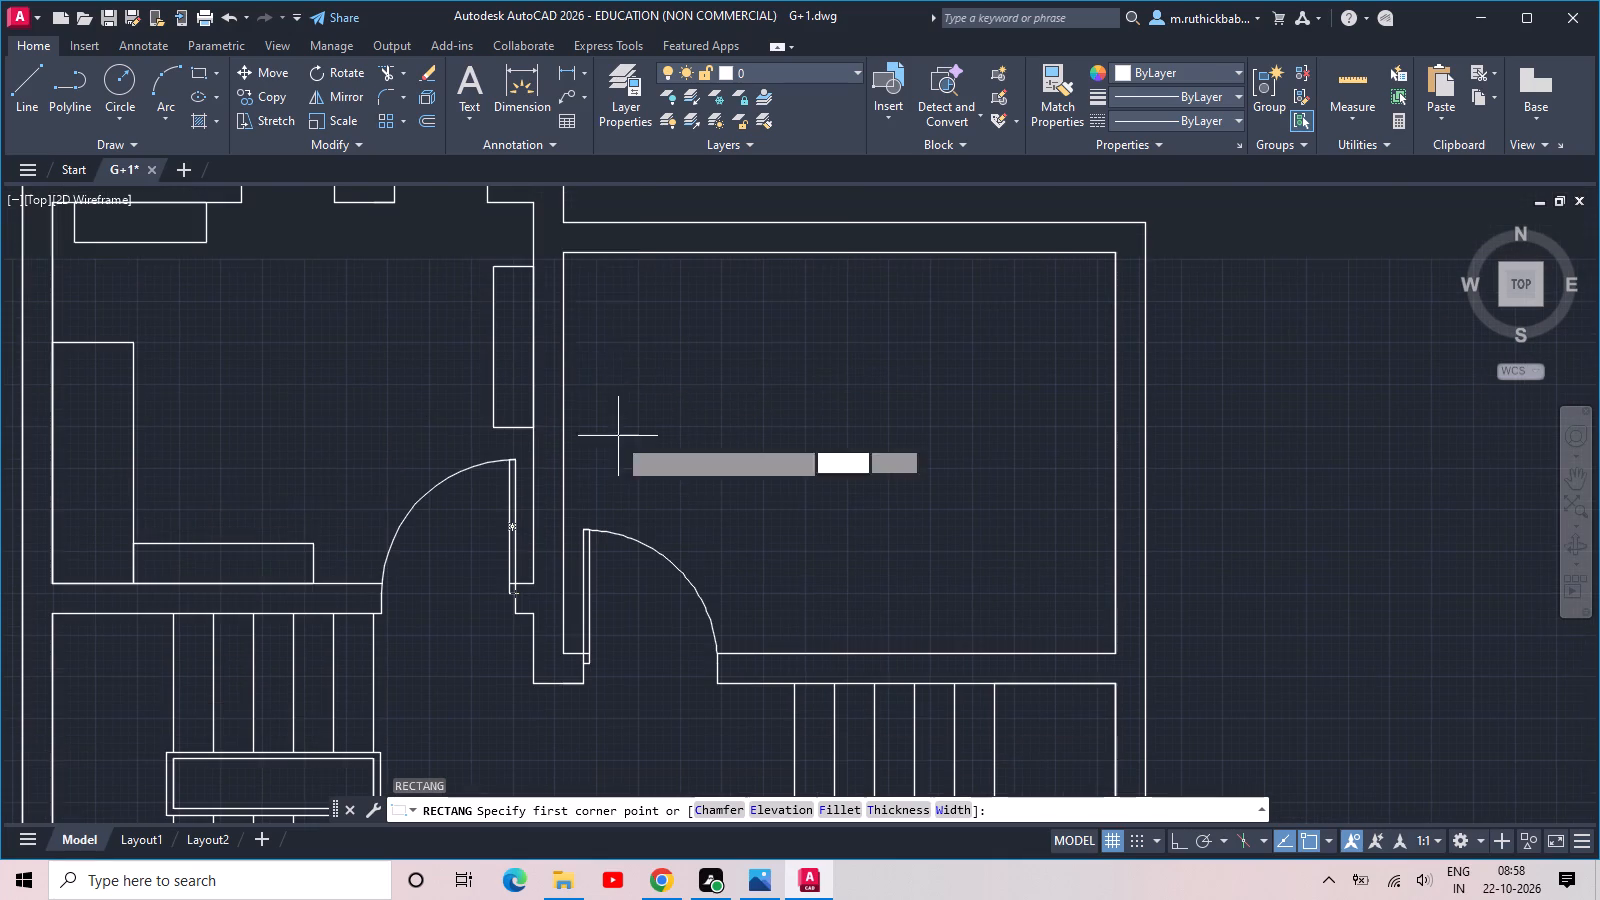
pyautogui.click(559, 254)
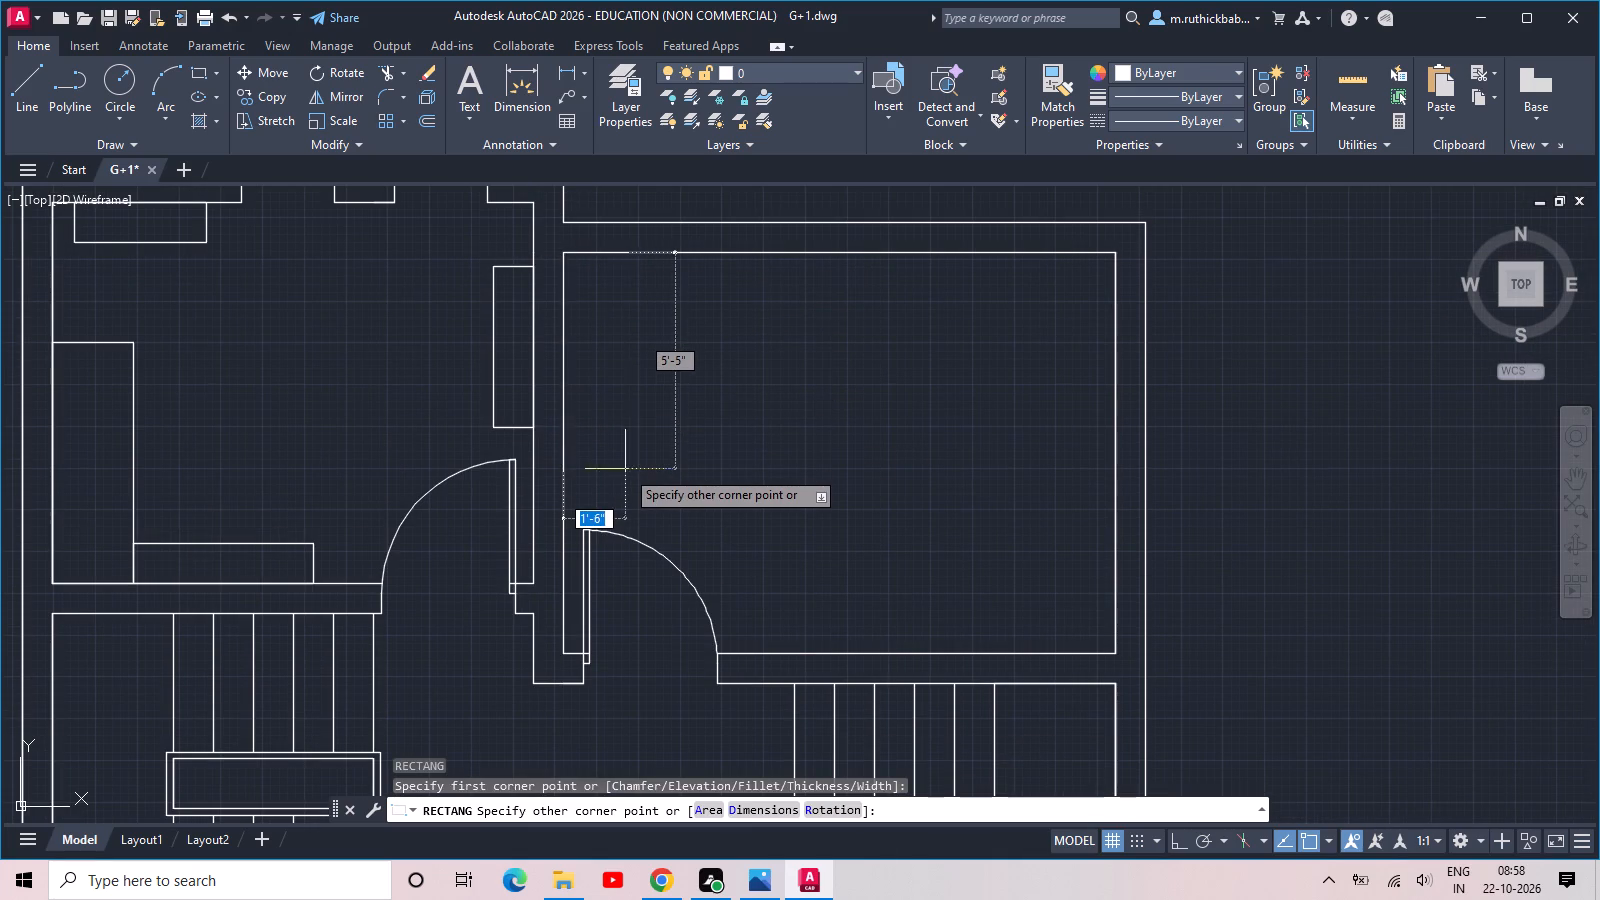
pyautogui.write('12')
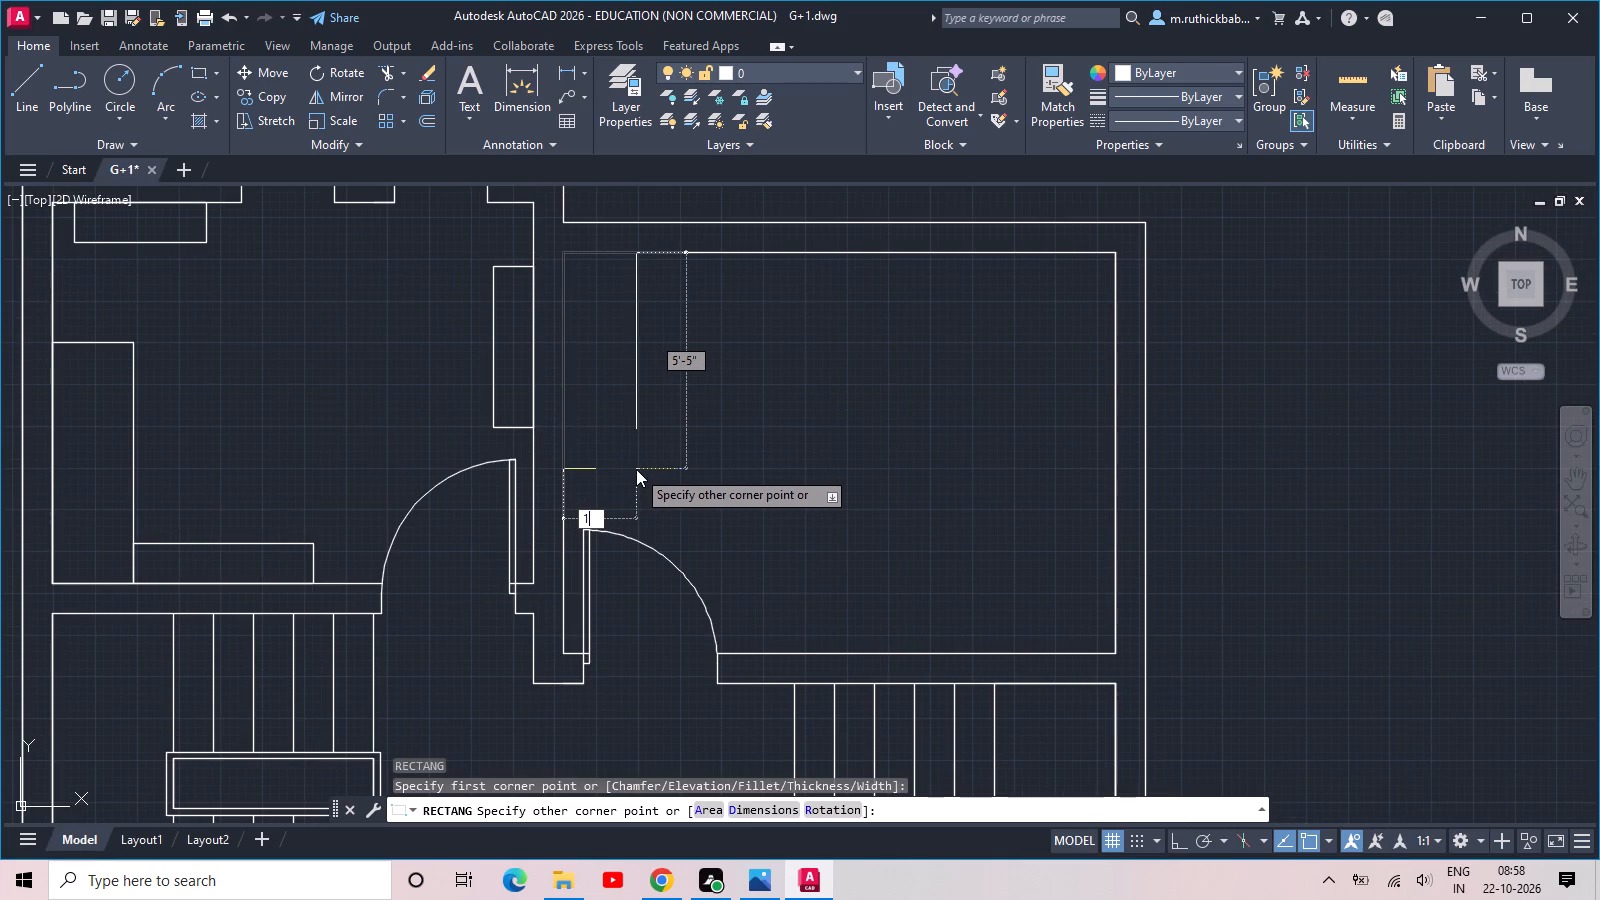
pyautogui.press('Tab')
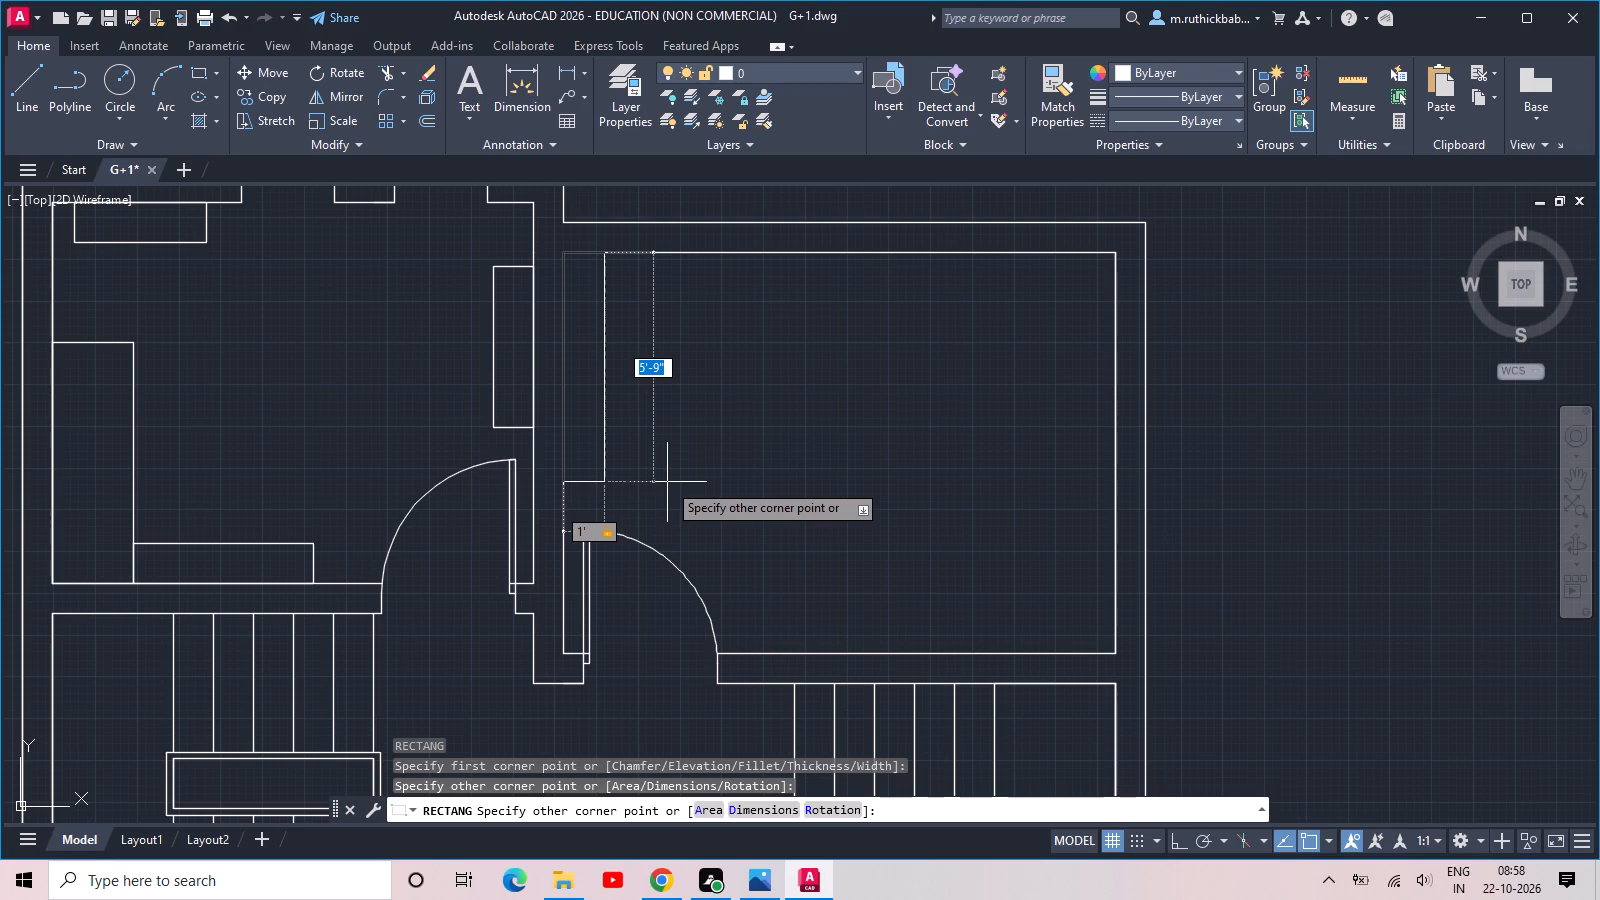
pyautogui.click(667, 482)
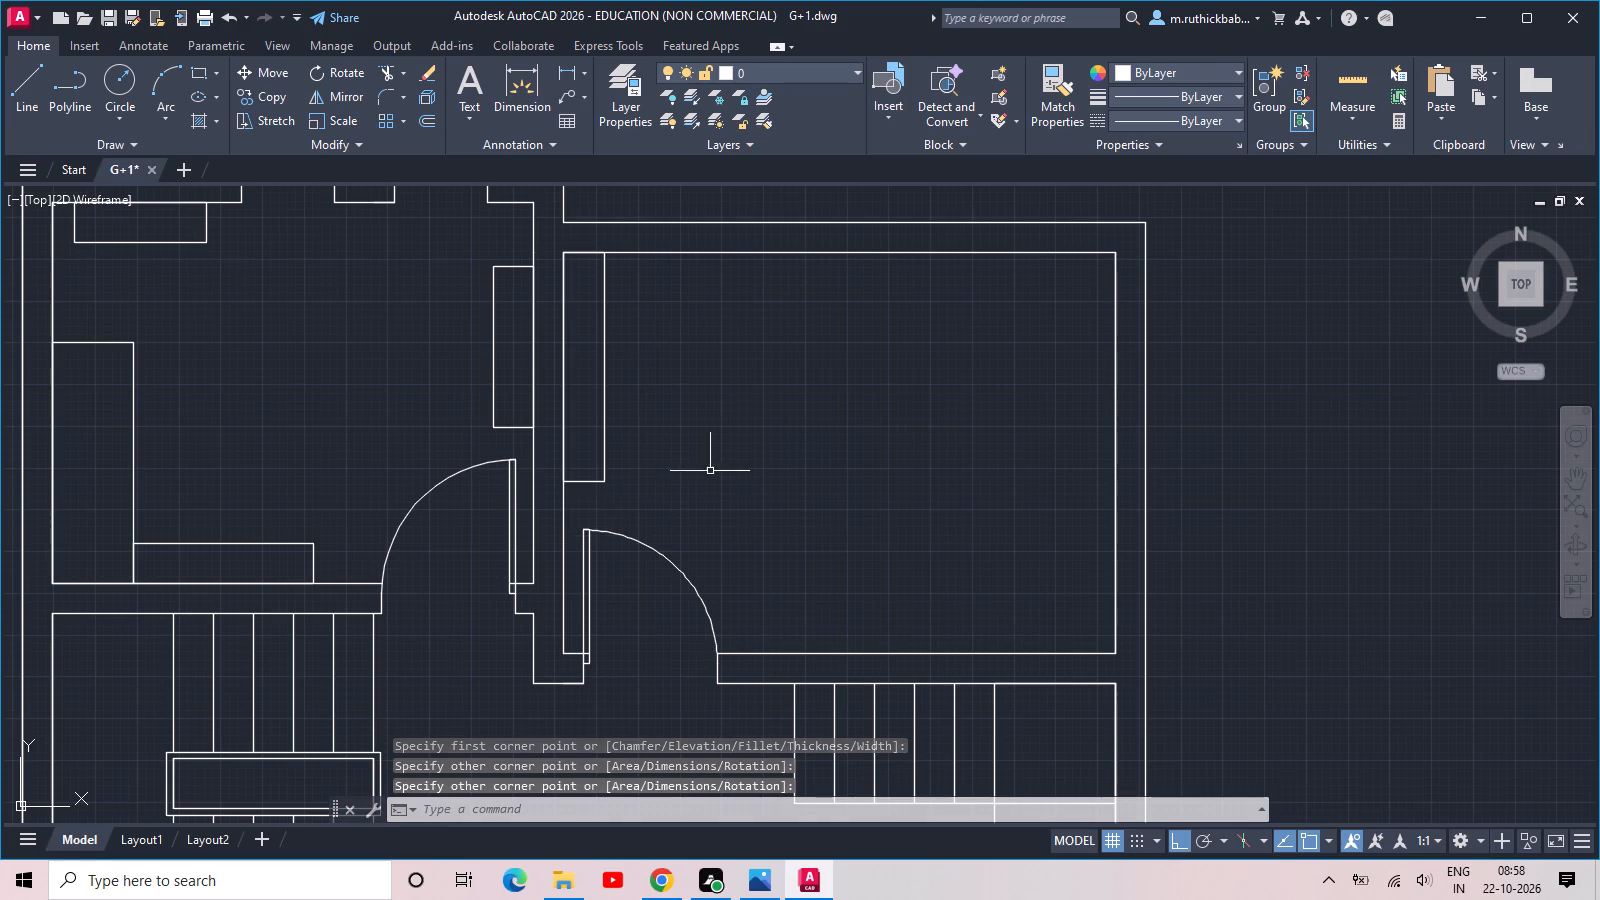
pyautogui.moveTo(651, 451); pyautogui.dragTo(719, 393, button='middle')
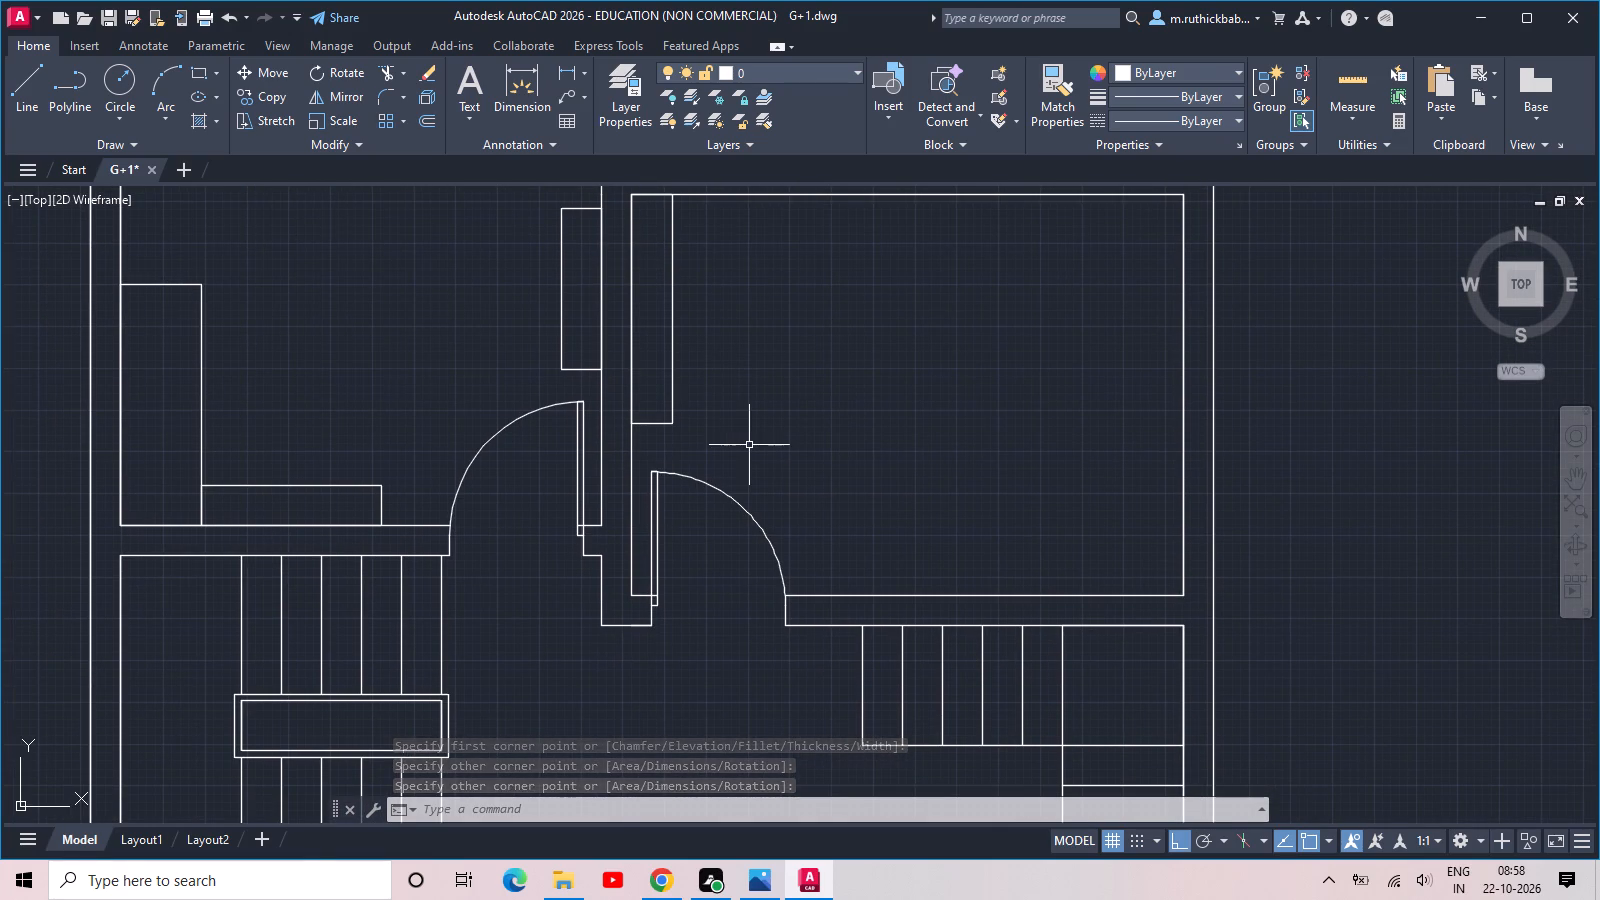
# Draw a rectangle 5'-6" wide and 12" high from the upper left inner corner of the room below the staircase.
pyautogui.moveTo(523, 623); pyautogui.dragTo(898, 299, button='middle')
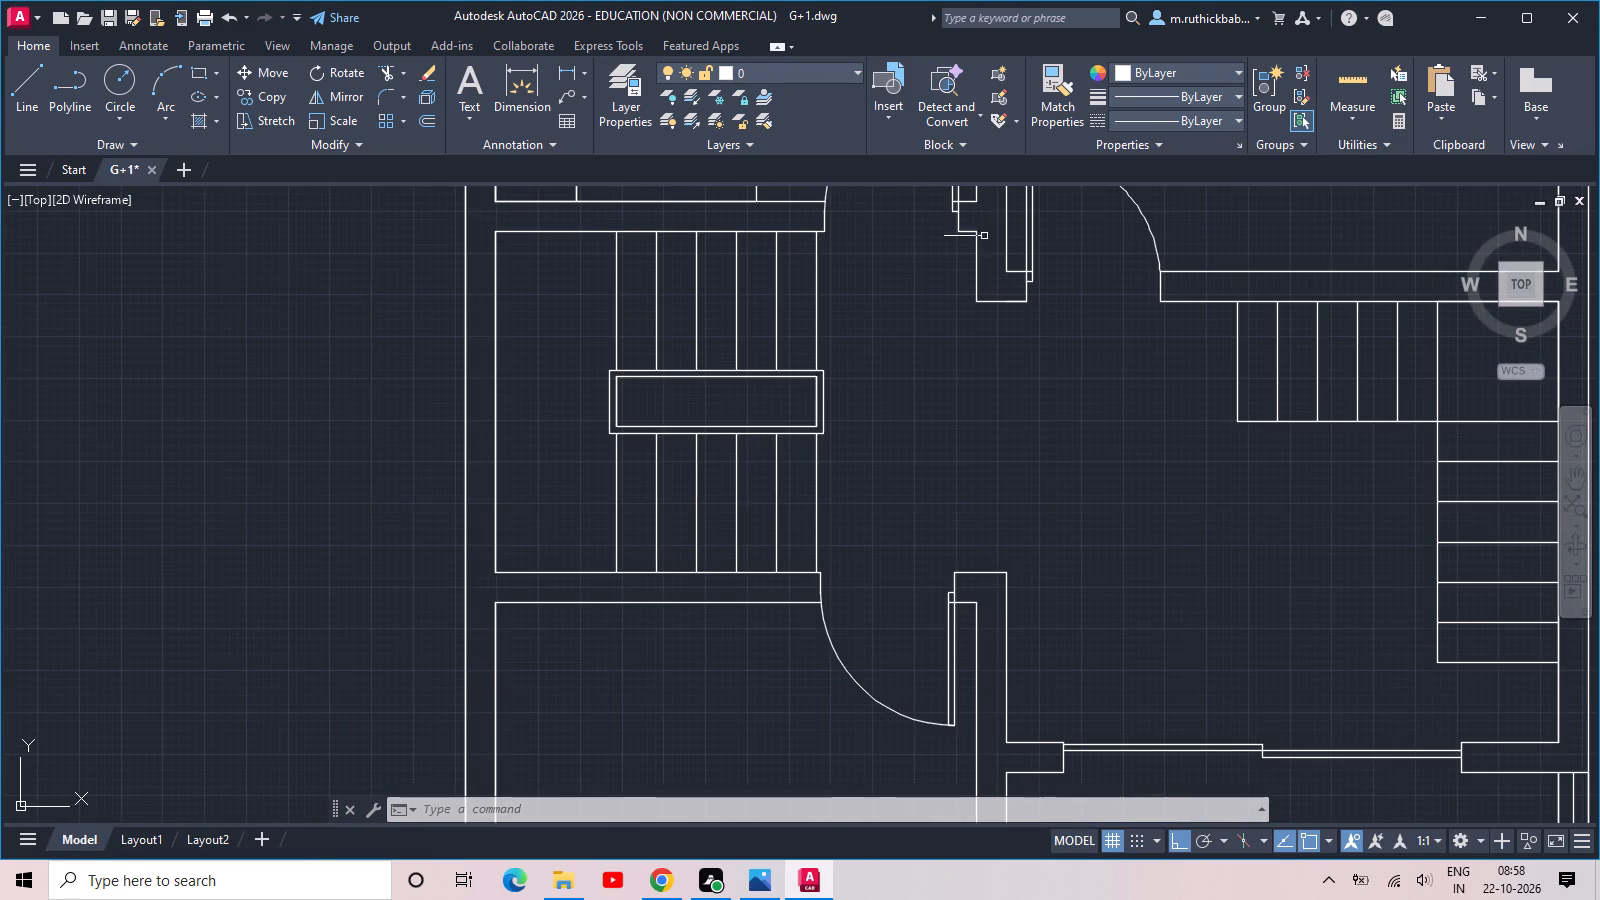
pyautogui.moveTo(696, 600); pyautogui.dragTo(678, 487, button='middle')
pyautogui.write('REC')
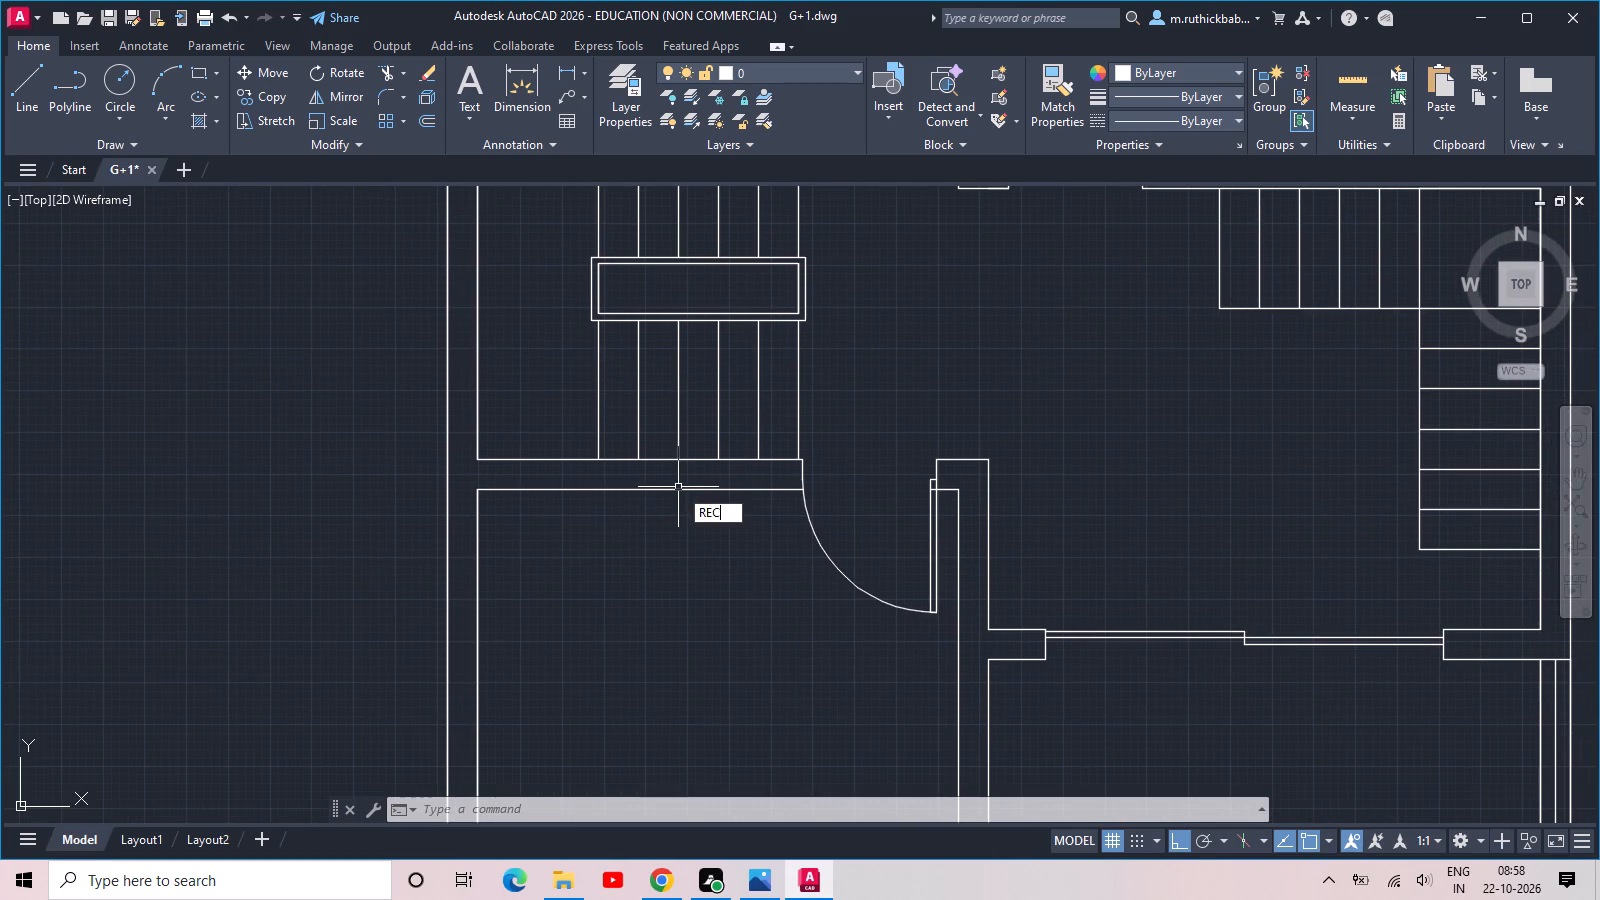
pyautogui.press('space')
pyautogui.click(483, 489)
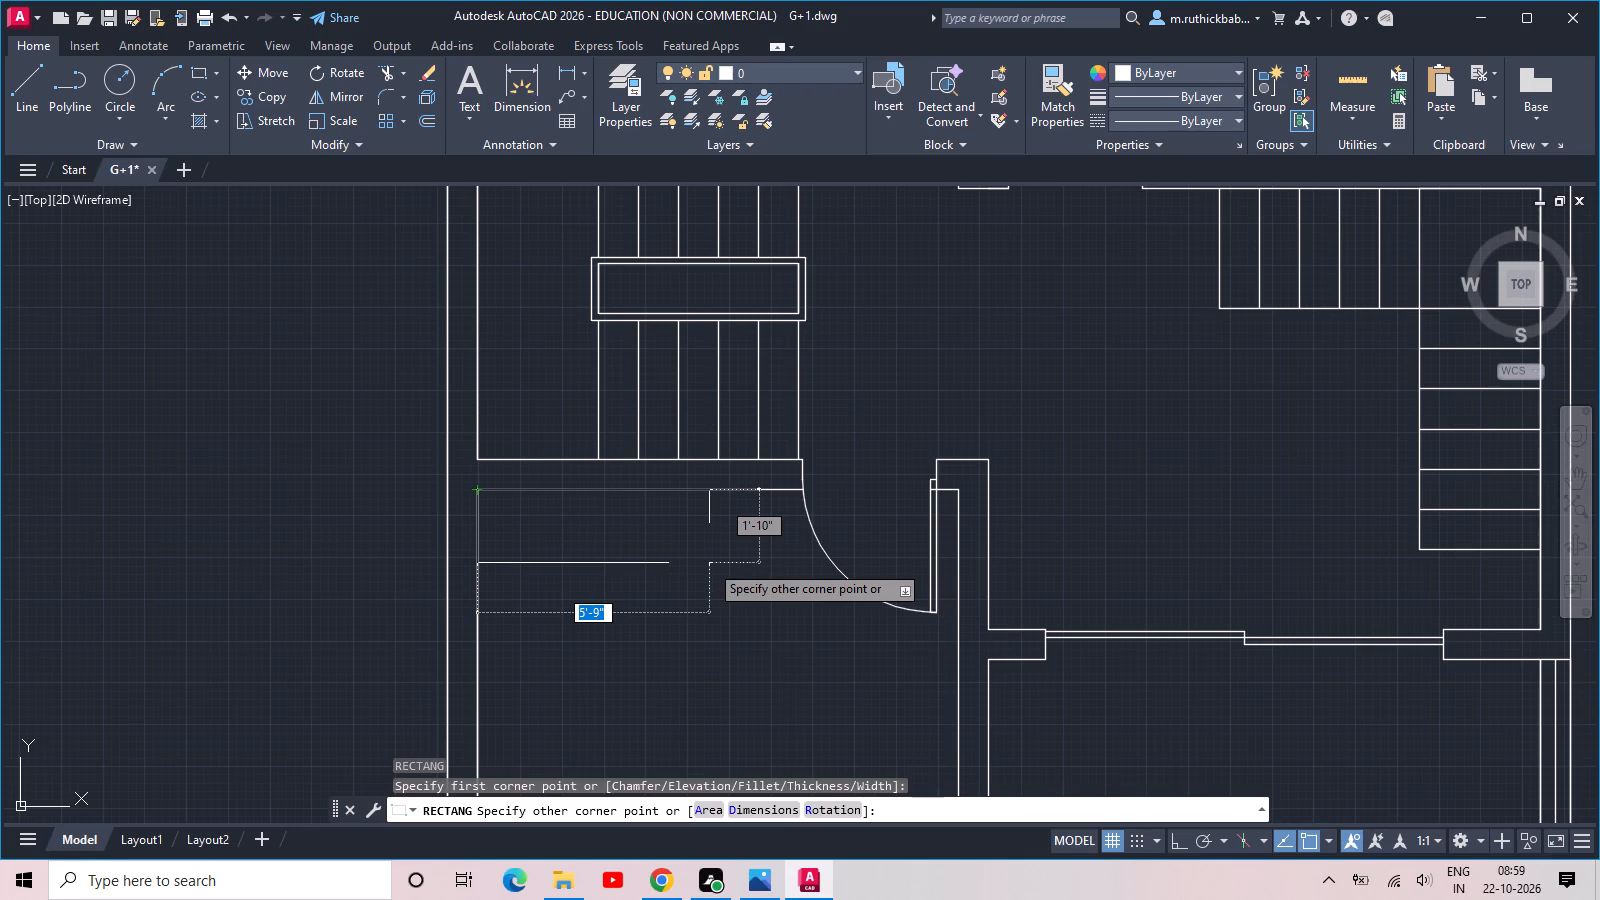
pyautogui.write("5'6")
pyautogui.press('Tab')
pyautogui.write('12')
pyautogui.press('Return')
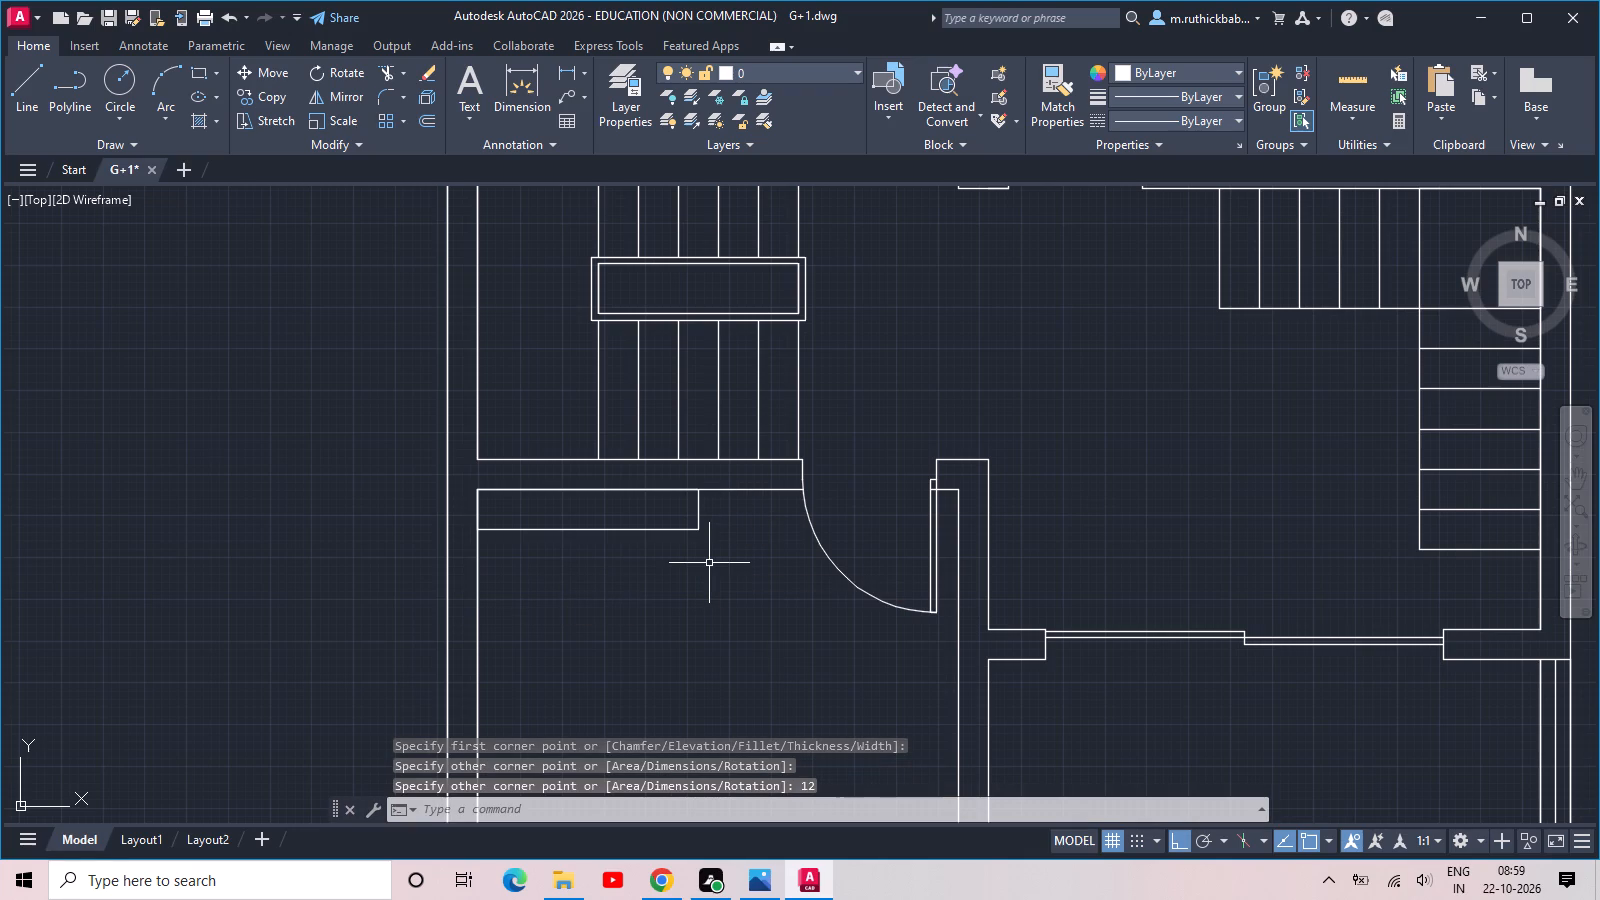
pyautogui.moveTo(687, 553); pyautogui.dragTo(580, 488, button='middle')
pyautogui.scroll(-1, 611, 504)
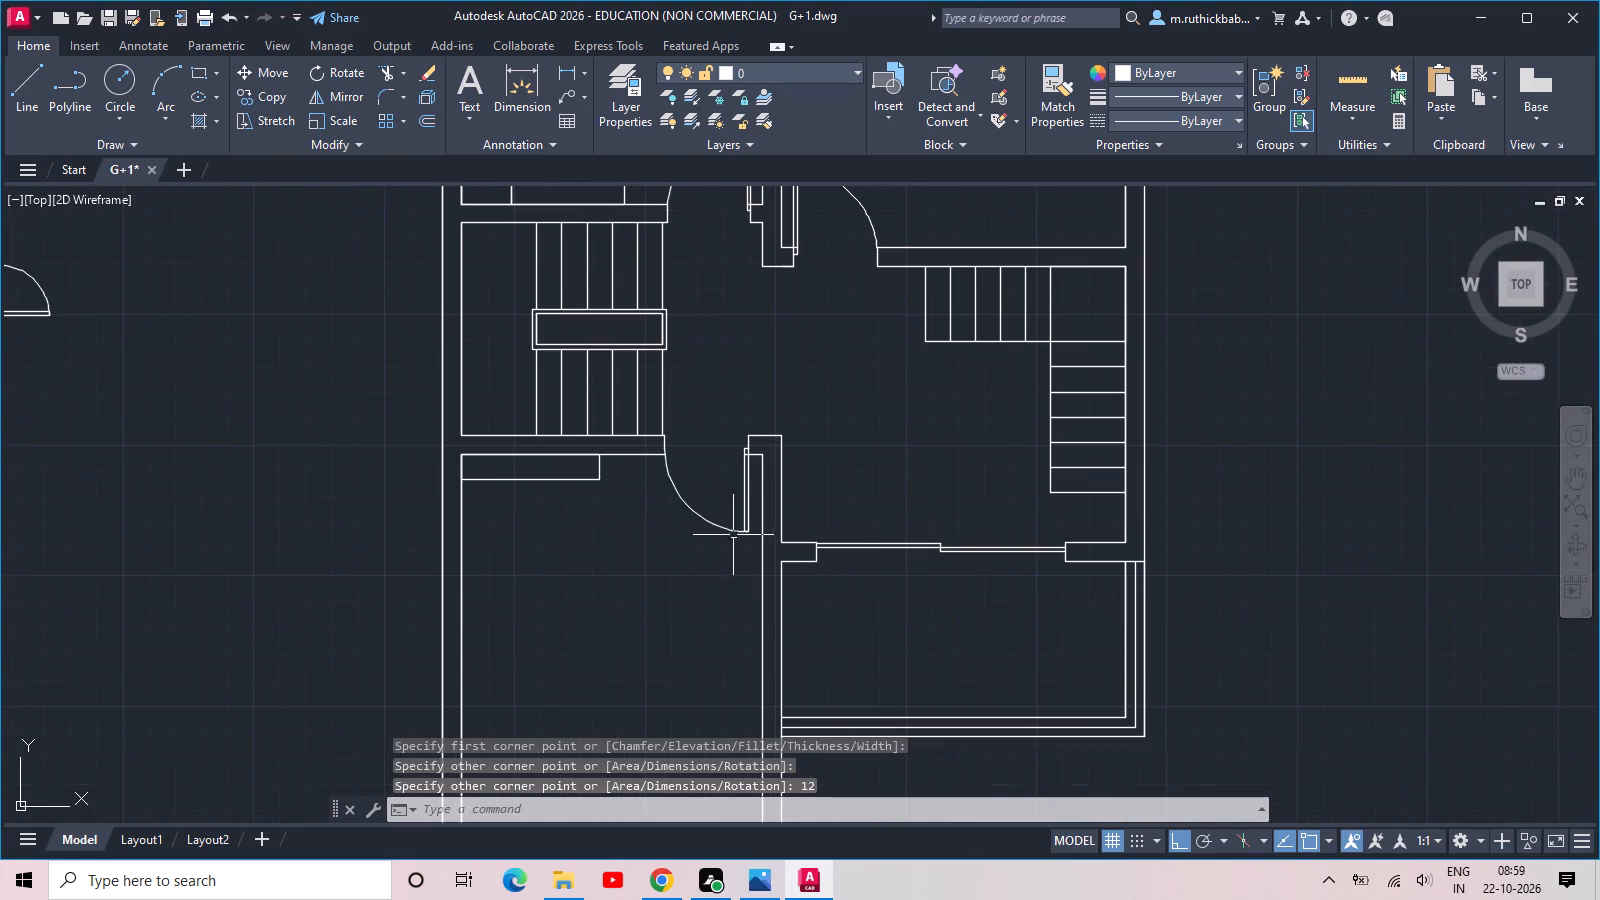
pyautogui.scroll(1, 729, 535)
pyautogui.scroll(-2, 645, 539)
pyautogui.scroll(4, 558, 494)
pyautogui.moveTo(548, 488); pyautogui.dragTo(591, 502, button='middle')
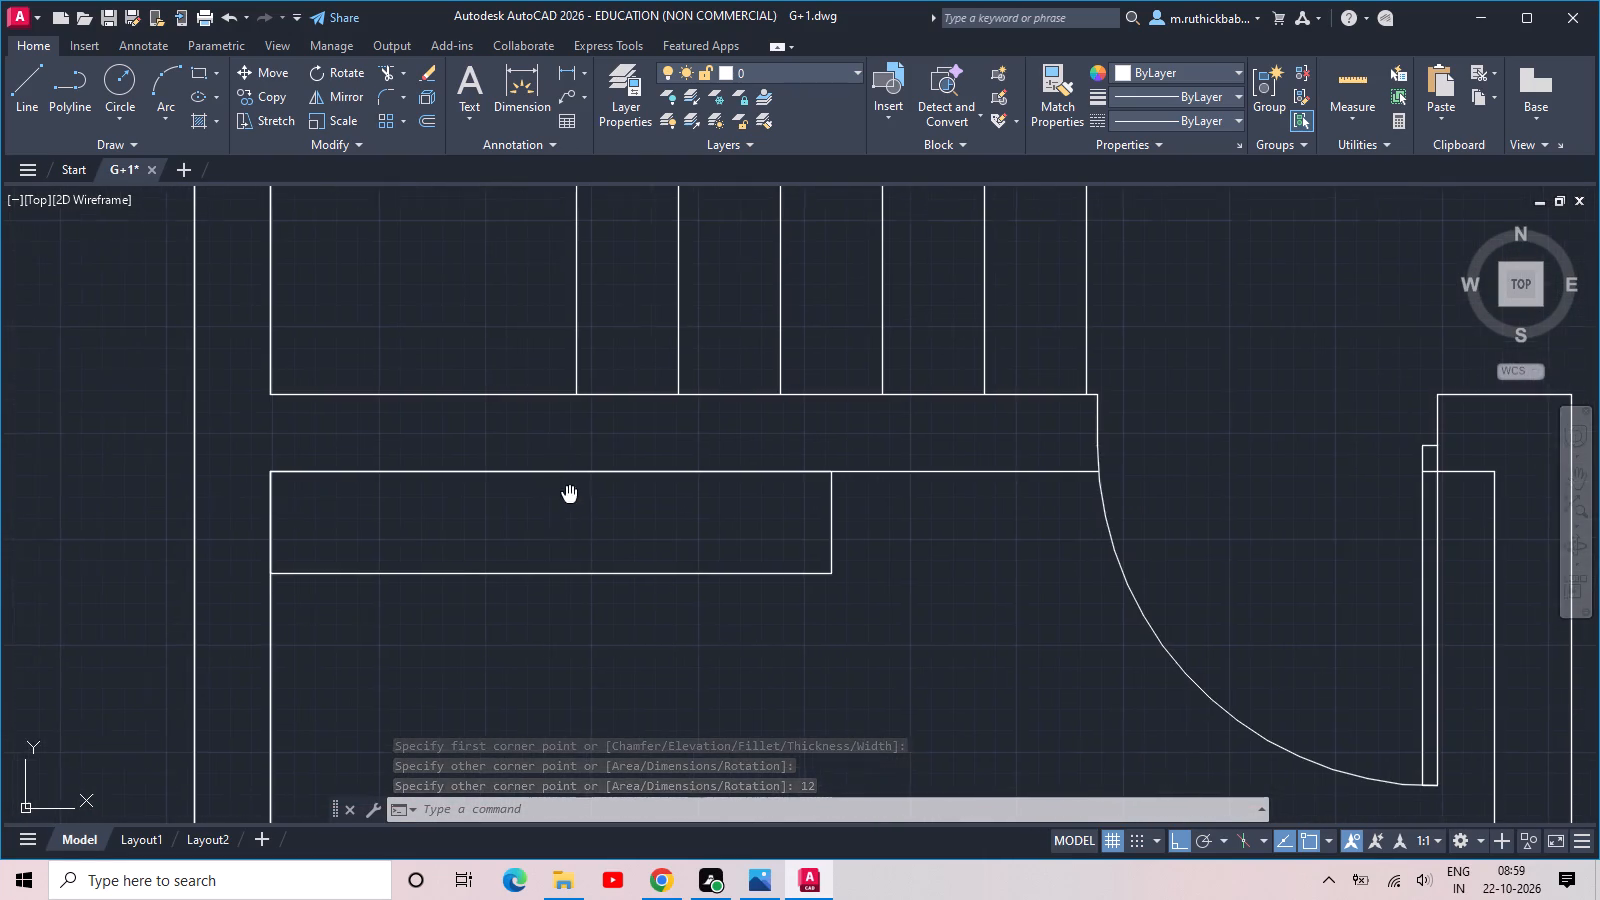
# Draw a horizontal centre line across the full length of the 5'-6" by 12" rectangle below the staircase.
pyautogui.moveTo(591, 502); pyautogui.dragTo(682, 503, button='middle')
pyautogui.press('l')
pyautogui.press('space')
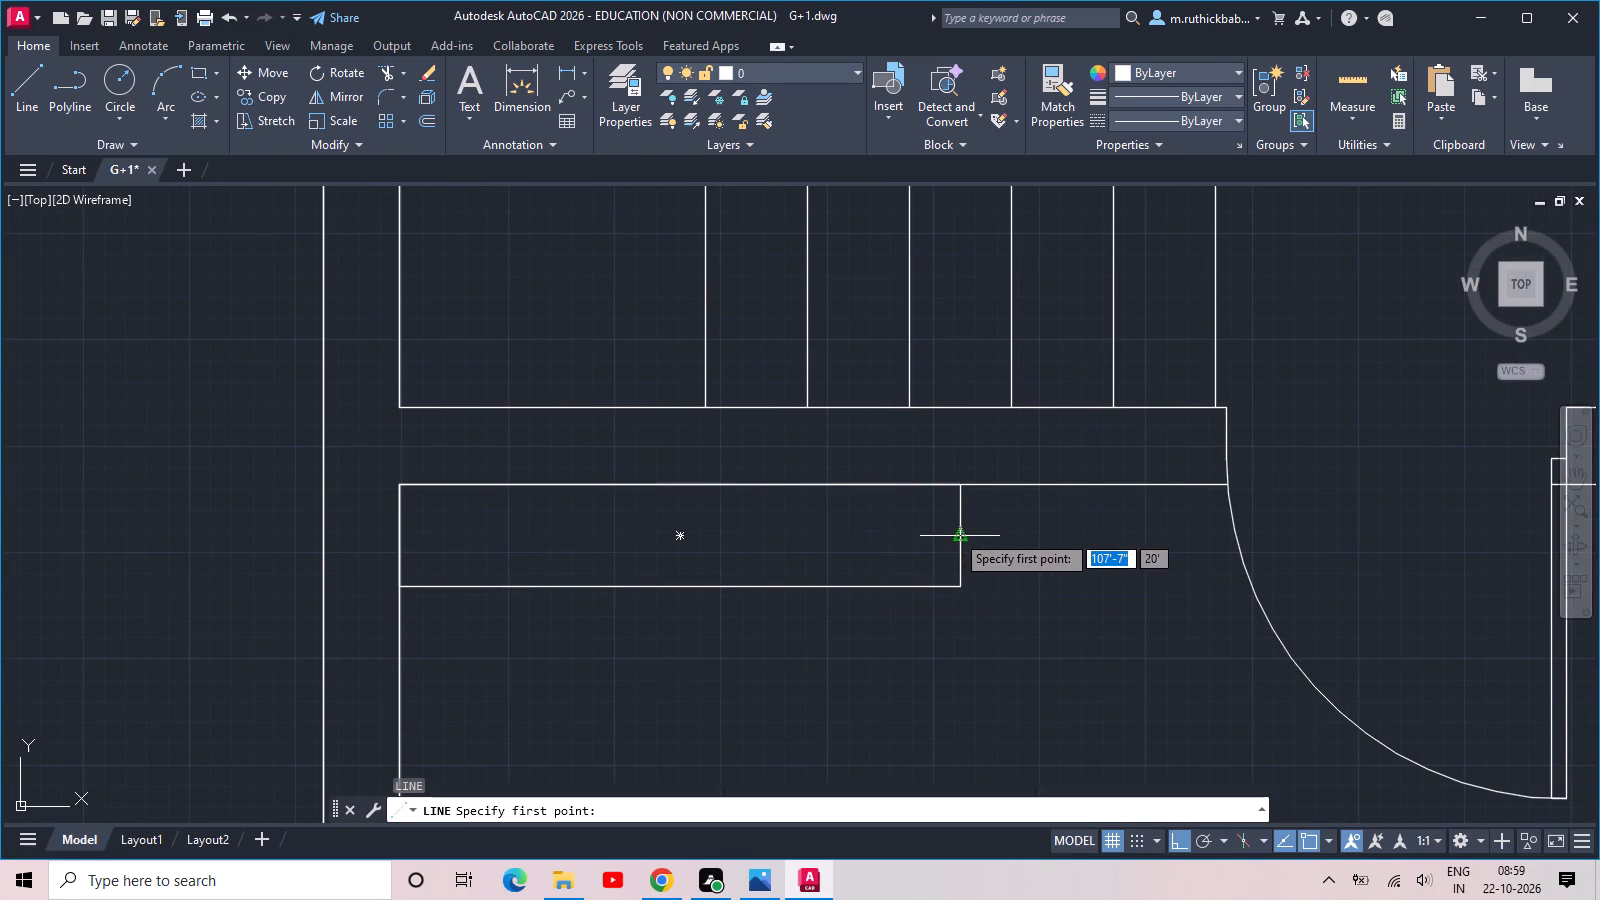
pyautogui.moveTo(957, 532); pyautogui.dragTo(941, 531)
pyautogui.click(401, 537)
pyautogui.press('Escape')
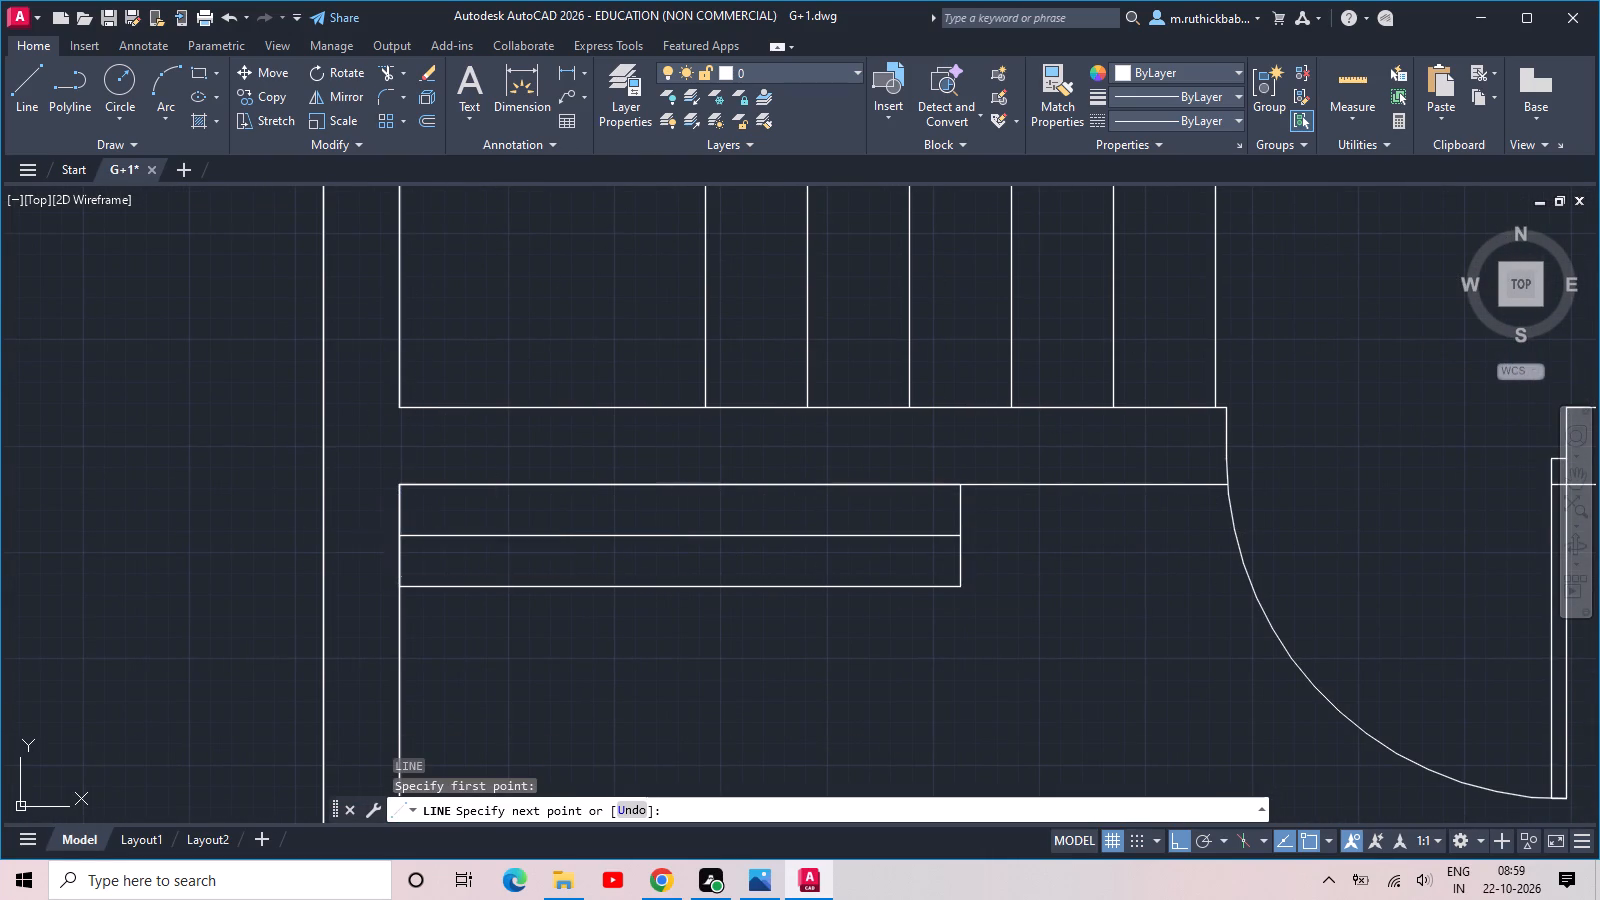
pyautogui.press('Escape')
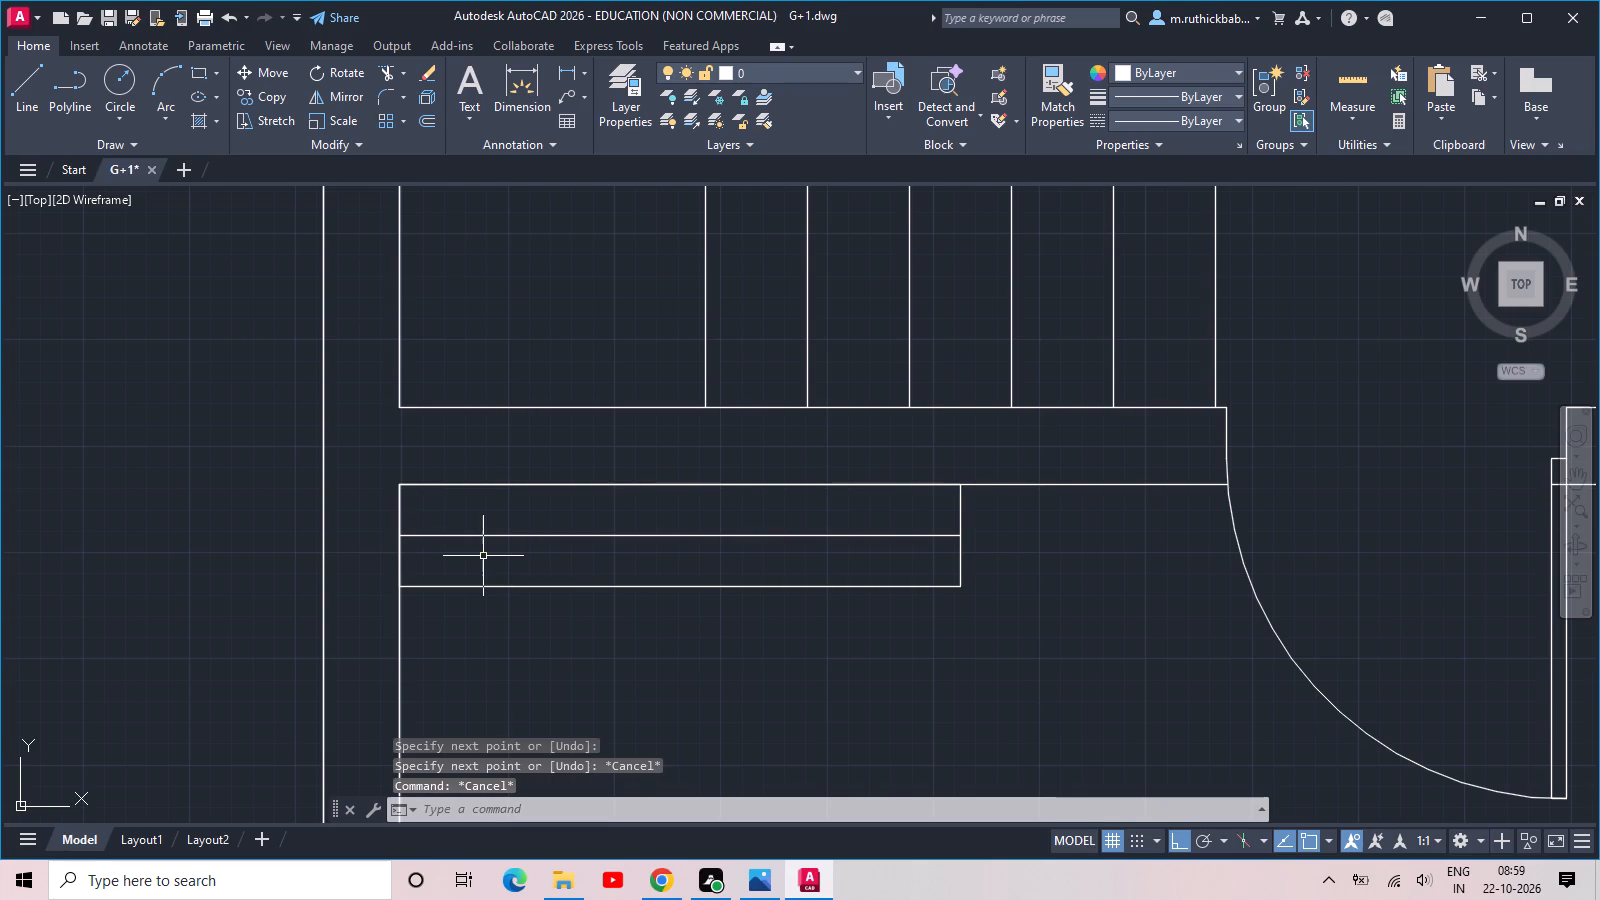
# Draw a short slanted line across the centre line near the left end of the rectangle below the staircase.
pyautogui.write('L')
pyautogui.press('space')
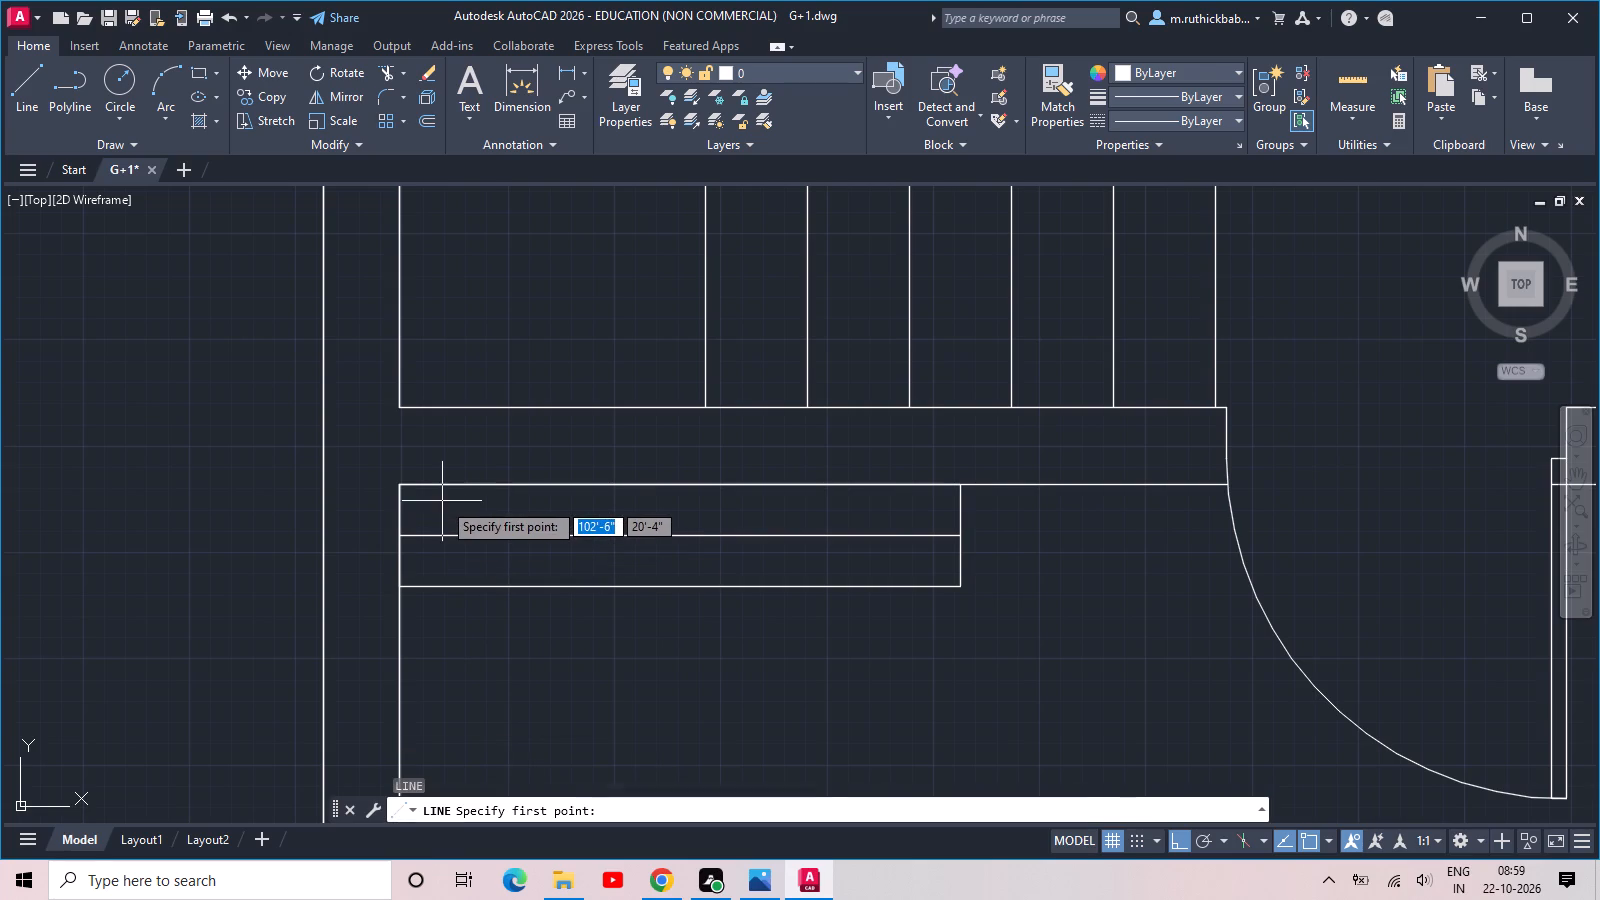
pyautogui.click(440, 505)
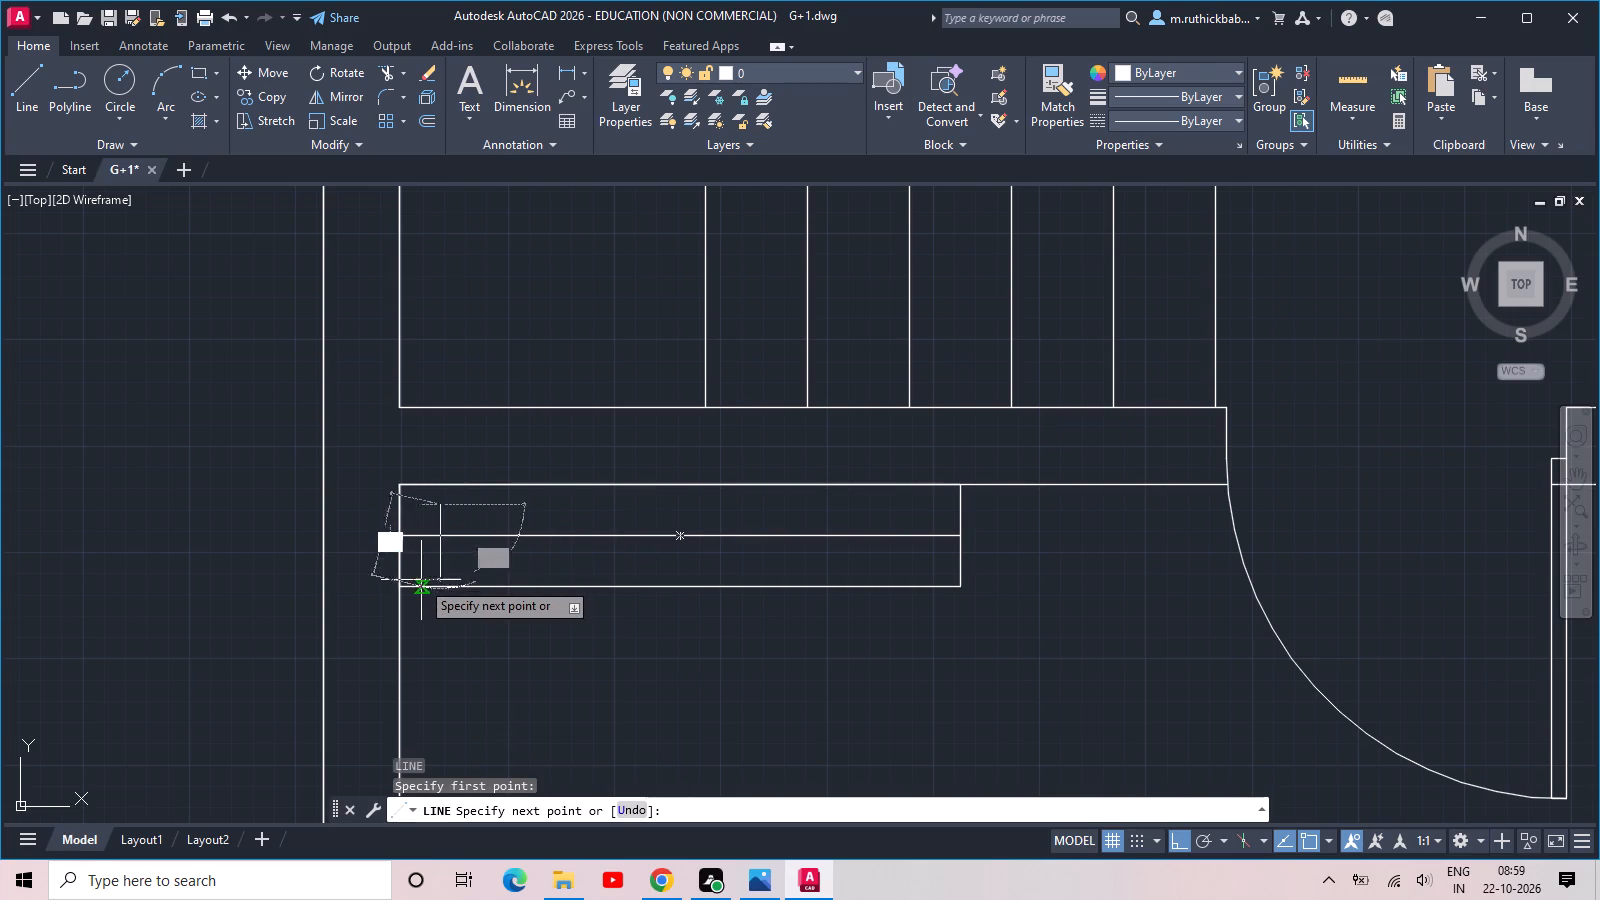
pyautogui.click(423, 584)
pyautogui.press('Escape')
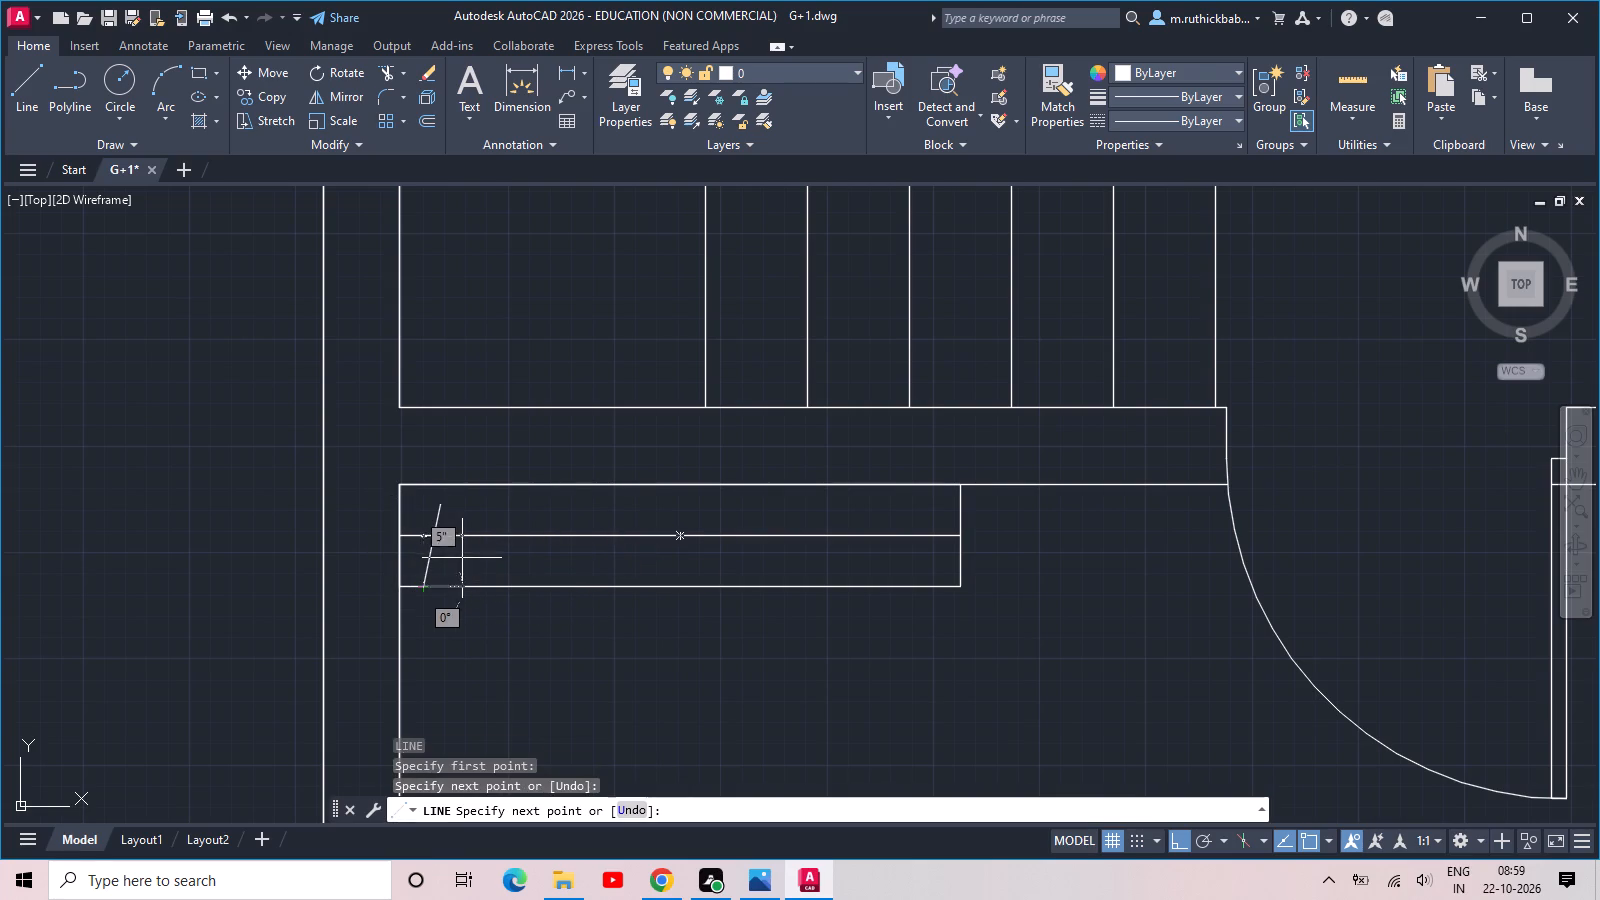
# Copy the slanted line as a horizontal array of 15 items spaced about 4" apart along the rectangle below the staircase.
pyautogui.click(441, 558)
pyautogui.click(424, 548)
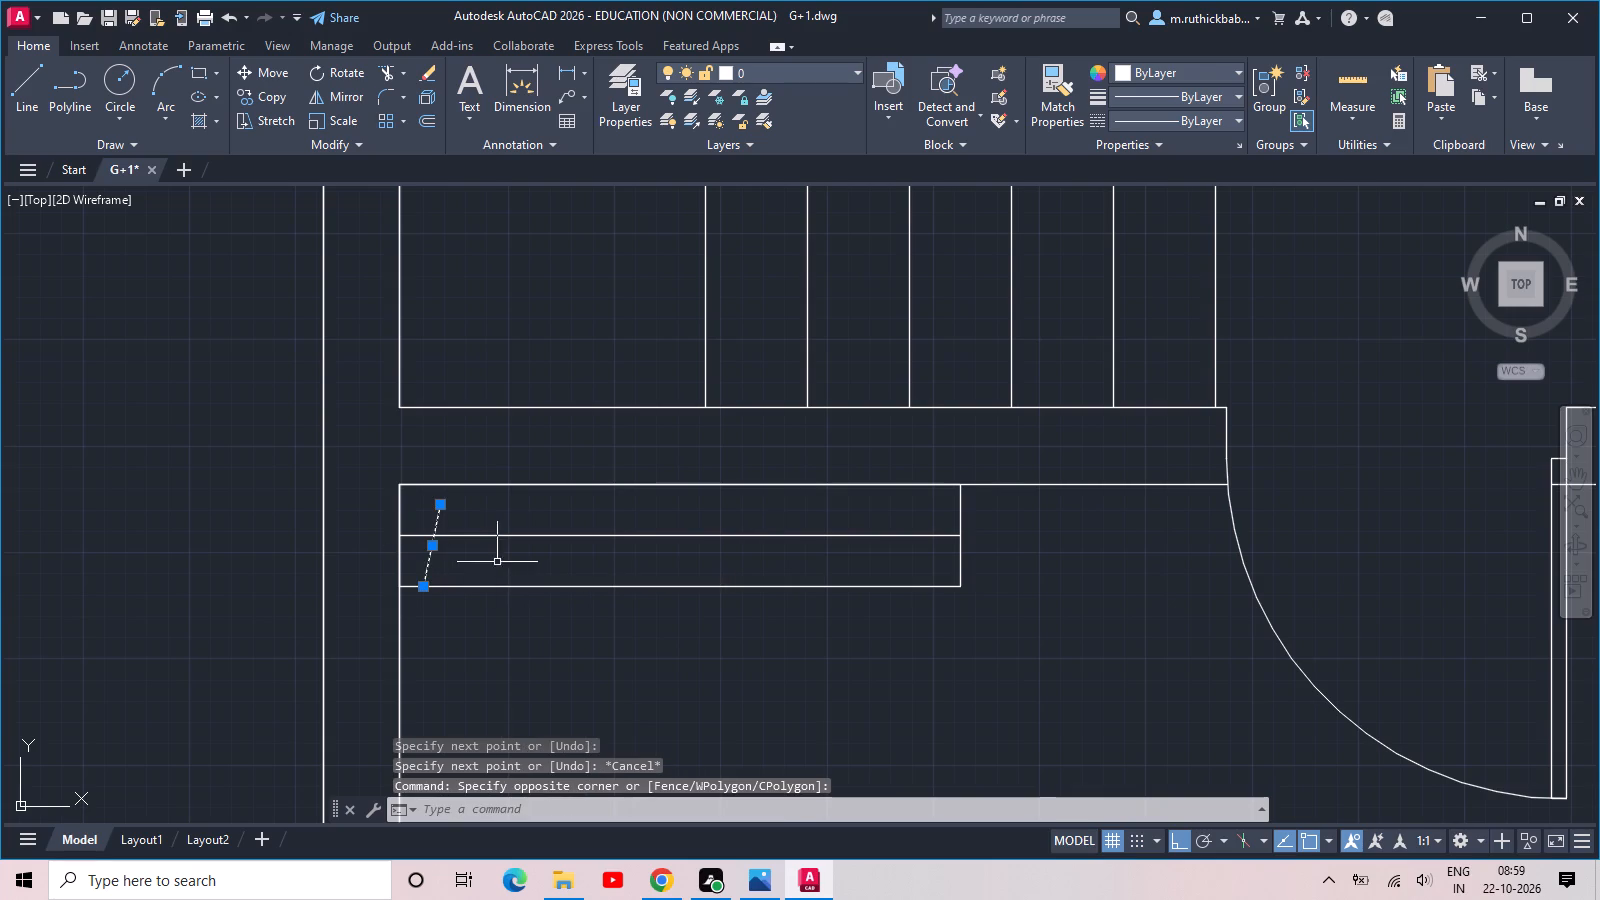
pyautogui.write('CO')
pyautogui.press('space')
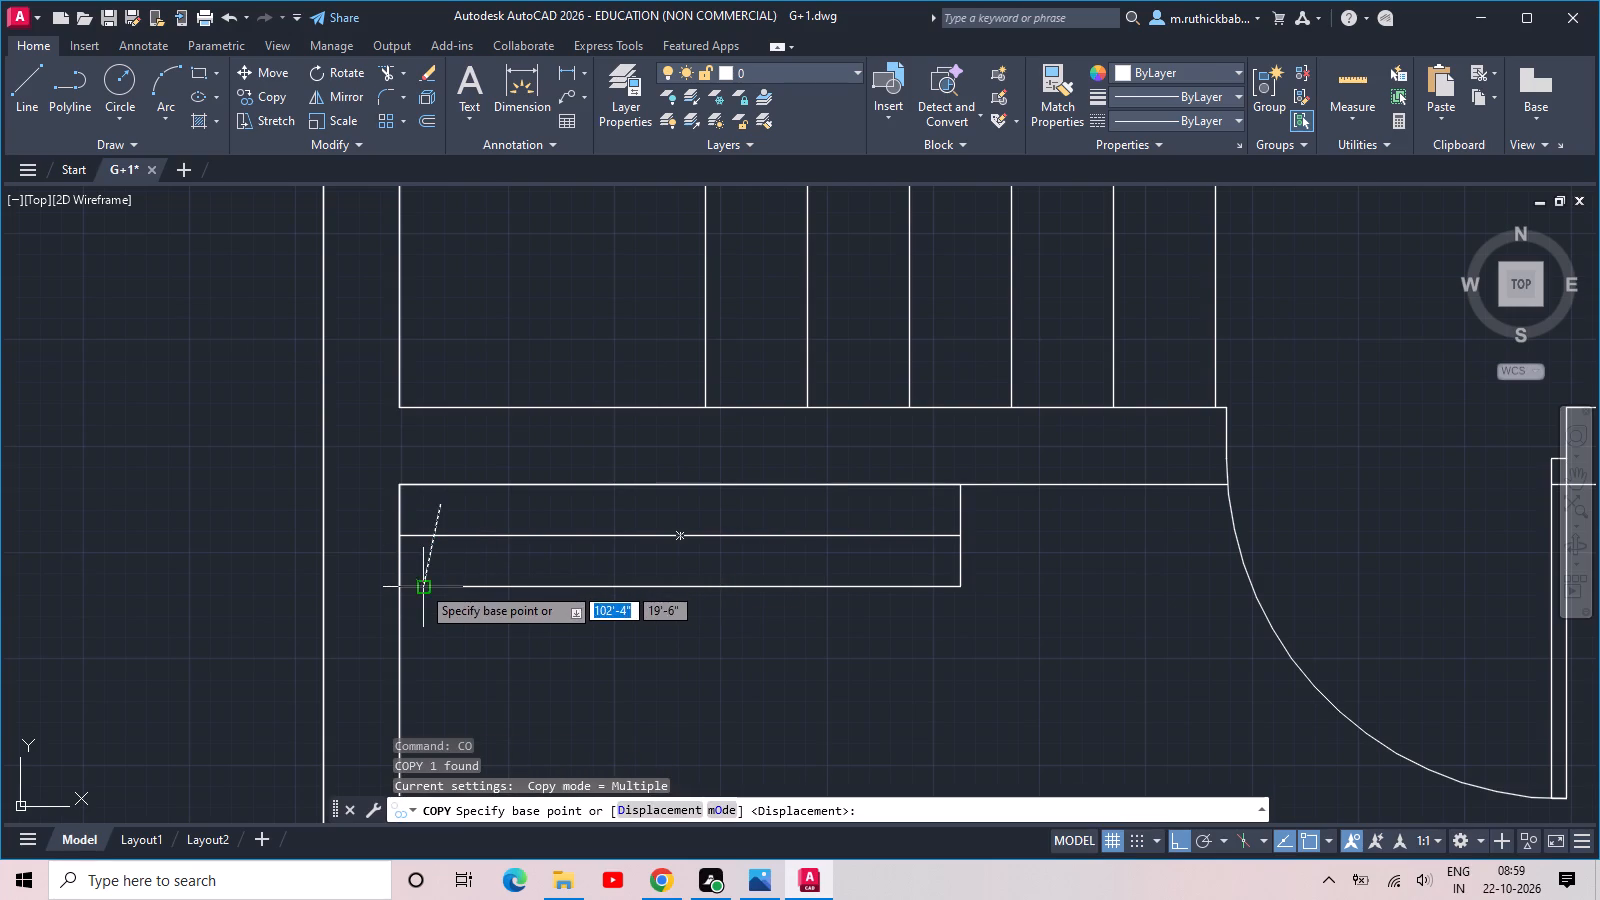
pyautogui.click(421, 585)
pyautogui.write('ARR')
pyautogui.press('space')
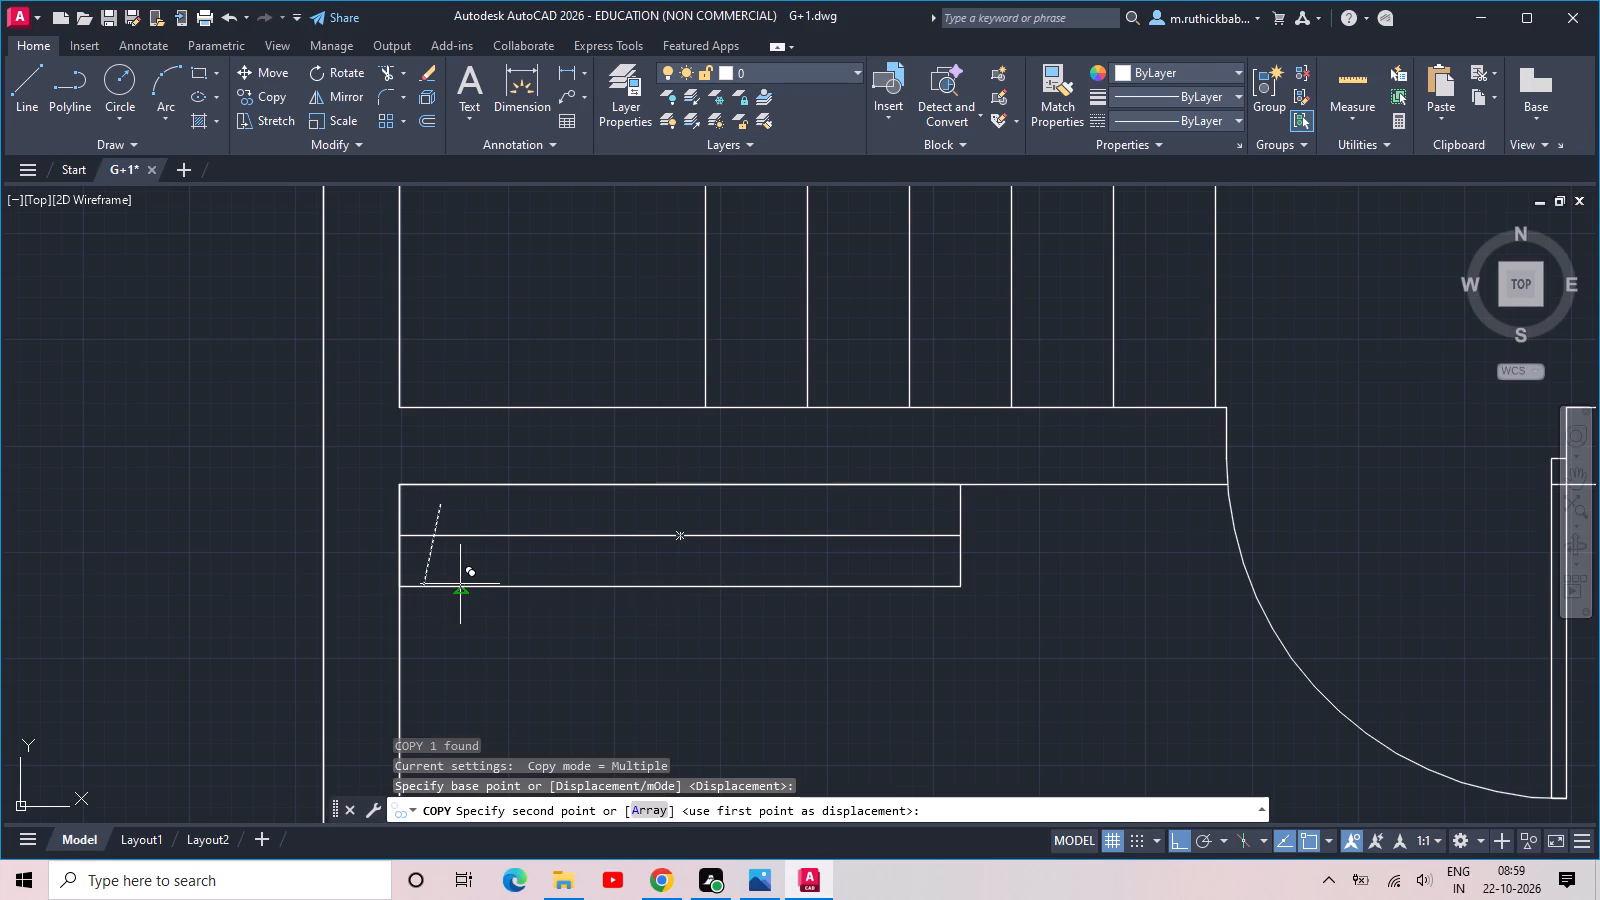
pyautogui.press('4')
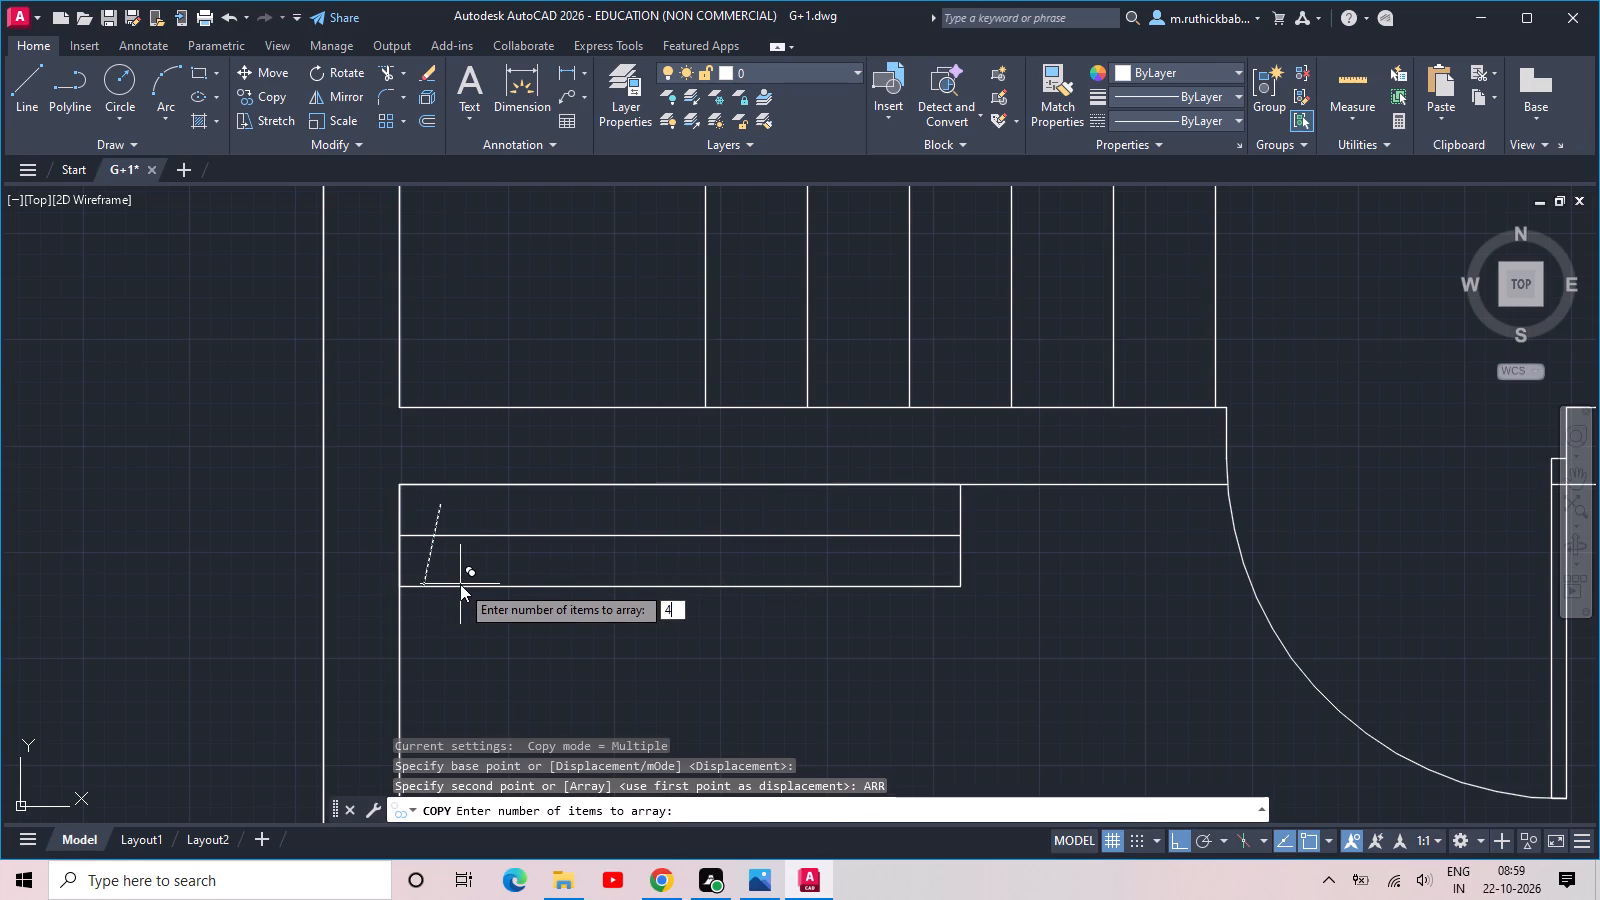
pyautogui.press('BackSpace')
pyautogui.write('15')
pyautogui.press('space')
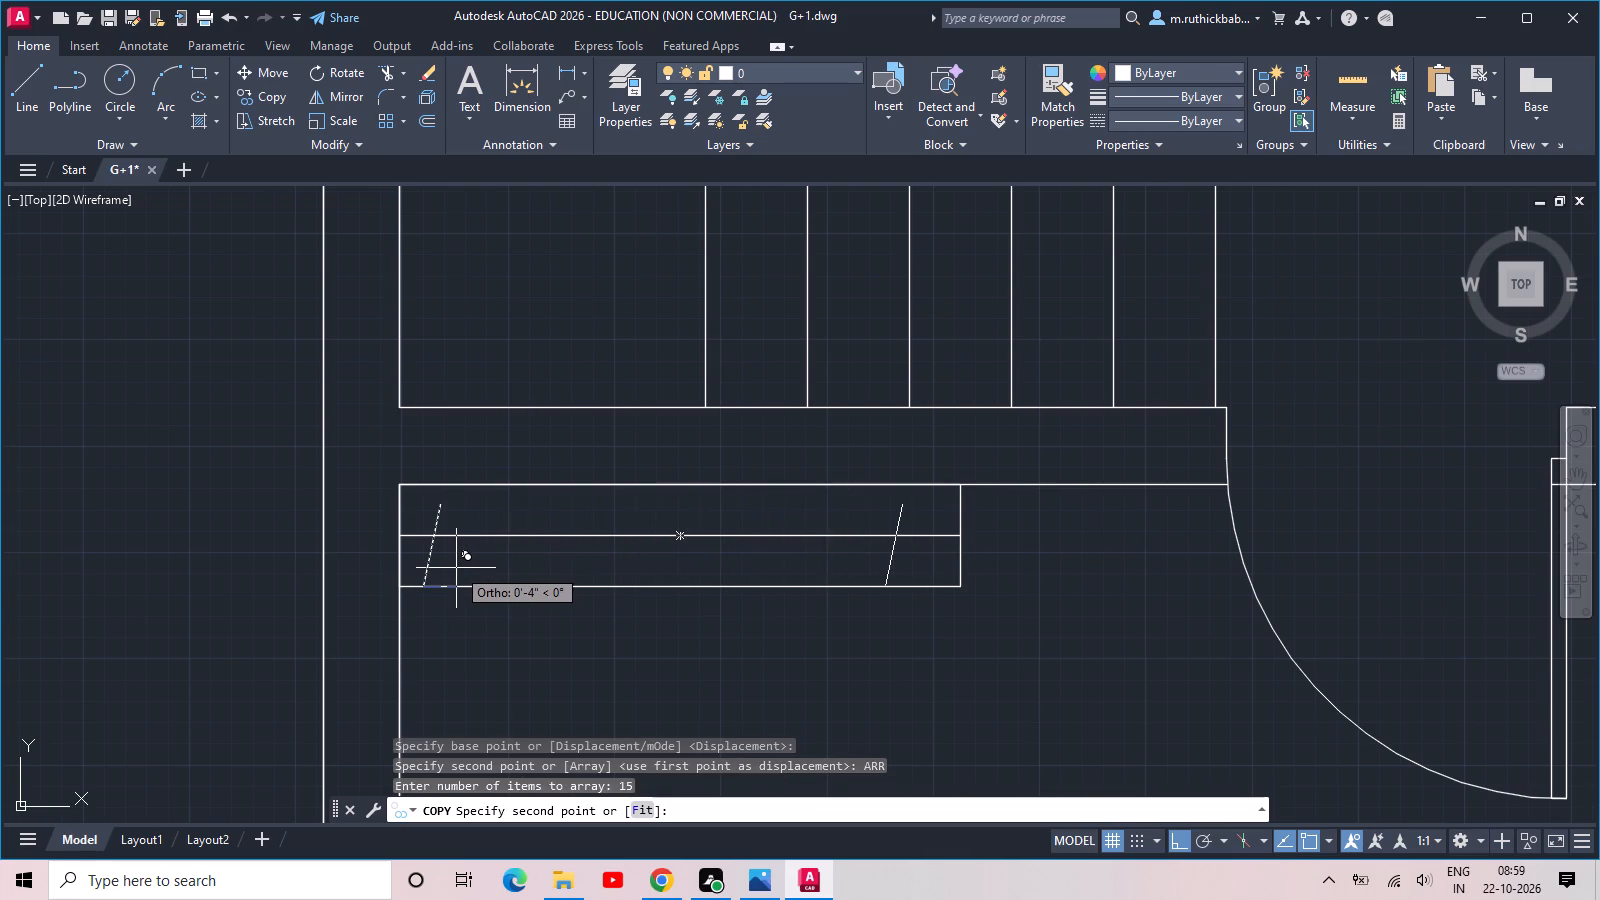
pyautogui.click(457, 568)
pyautogui.press('`')
pyautogui.press('`')
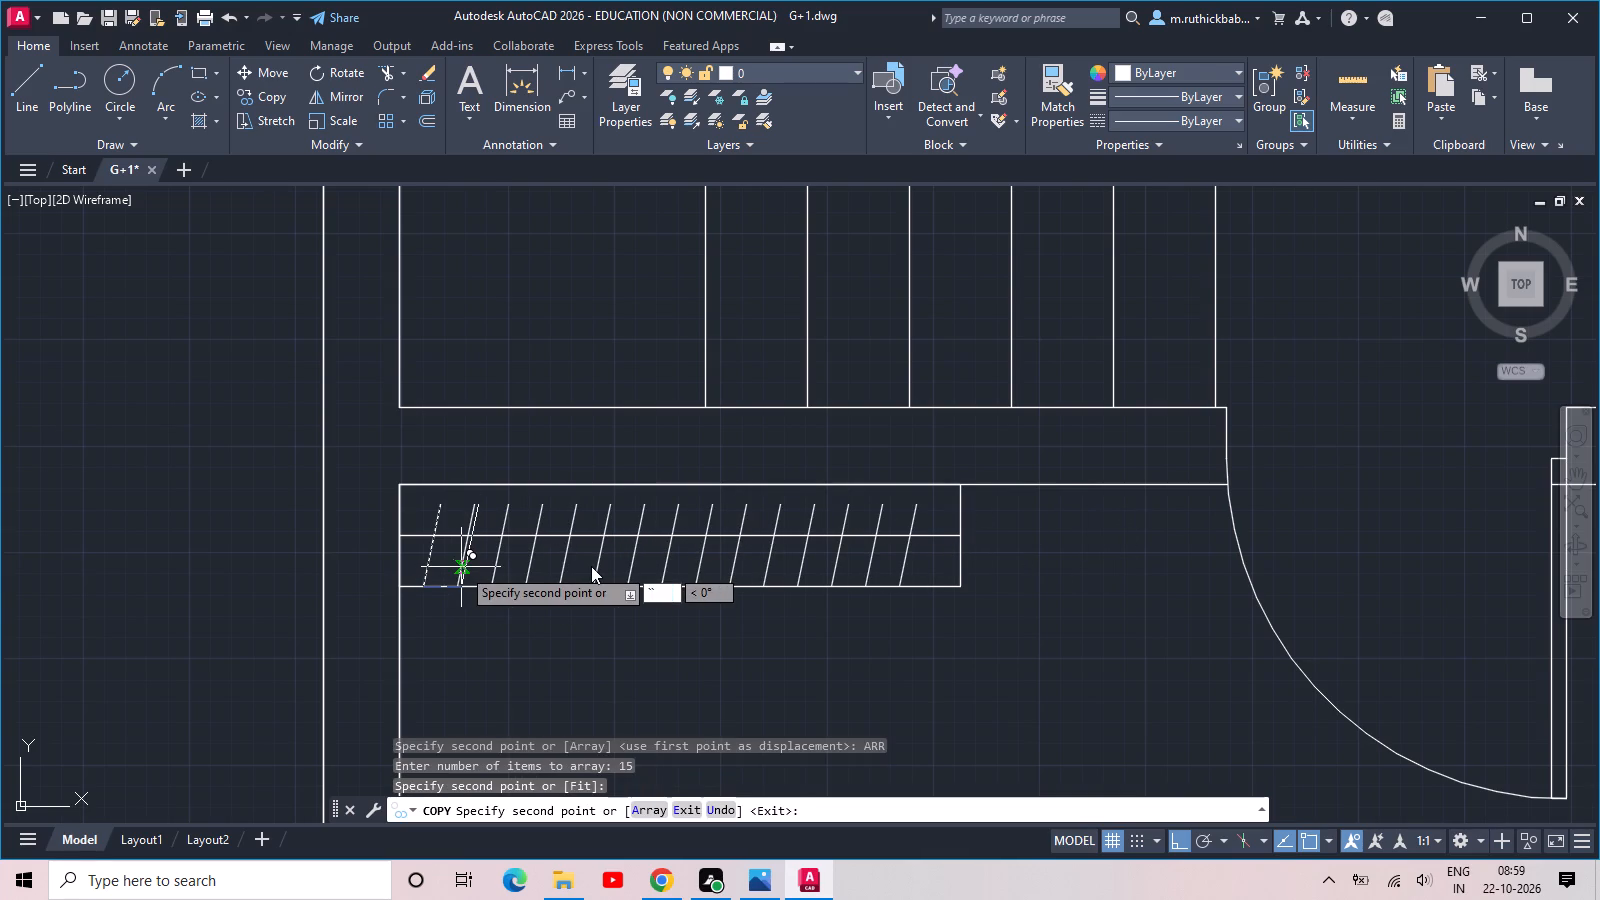
pyautogui.press('Escape')
# Draw a horizontal centre line across the rectangle on the bottom wall of the room above the staircase.
pyautogui.scroll(-2, 596, 561)
pyautogui.moveTo(633, 401); pyautogui.dragTo(625, 652, button='middle')
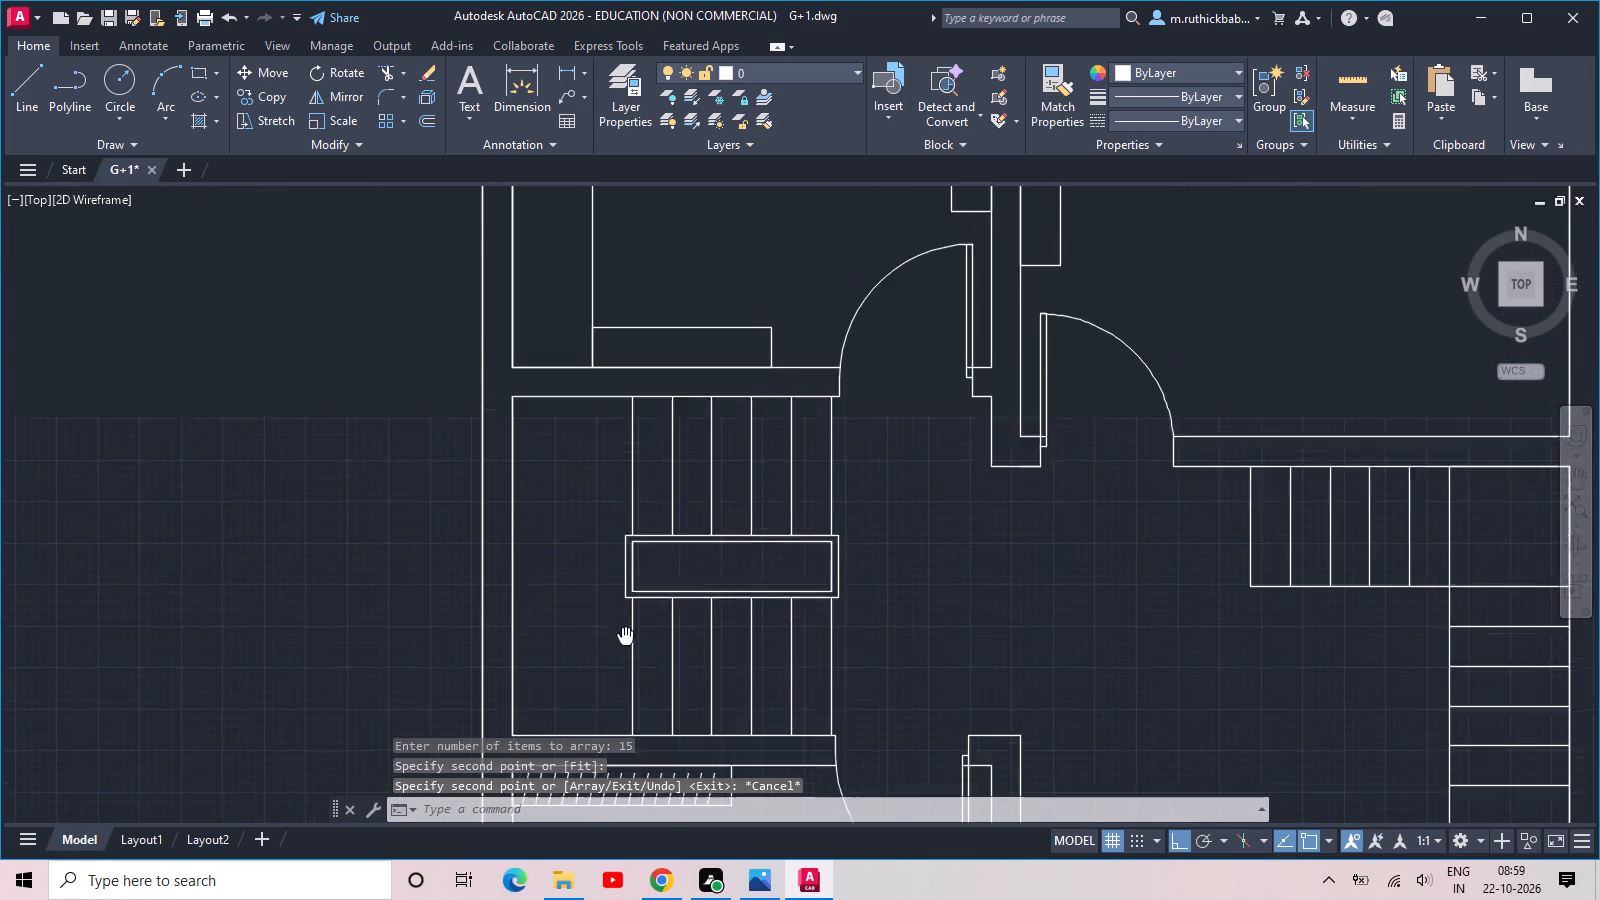
pyautogui.moveTo(625, 652); pyautogui.dragTo(627, 679, button='middle')
pyautogui.scroll(3, 623, 367)
pyautogui.press('l')
pyautogui.press('space')
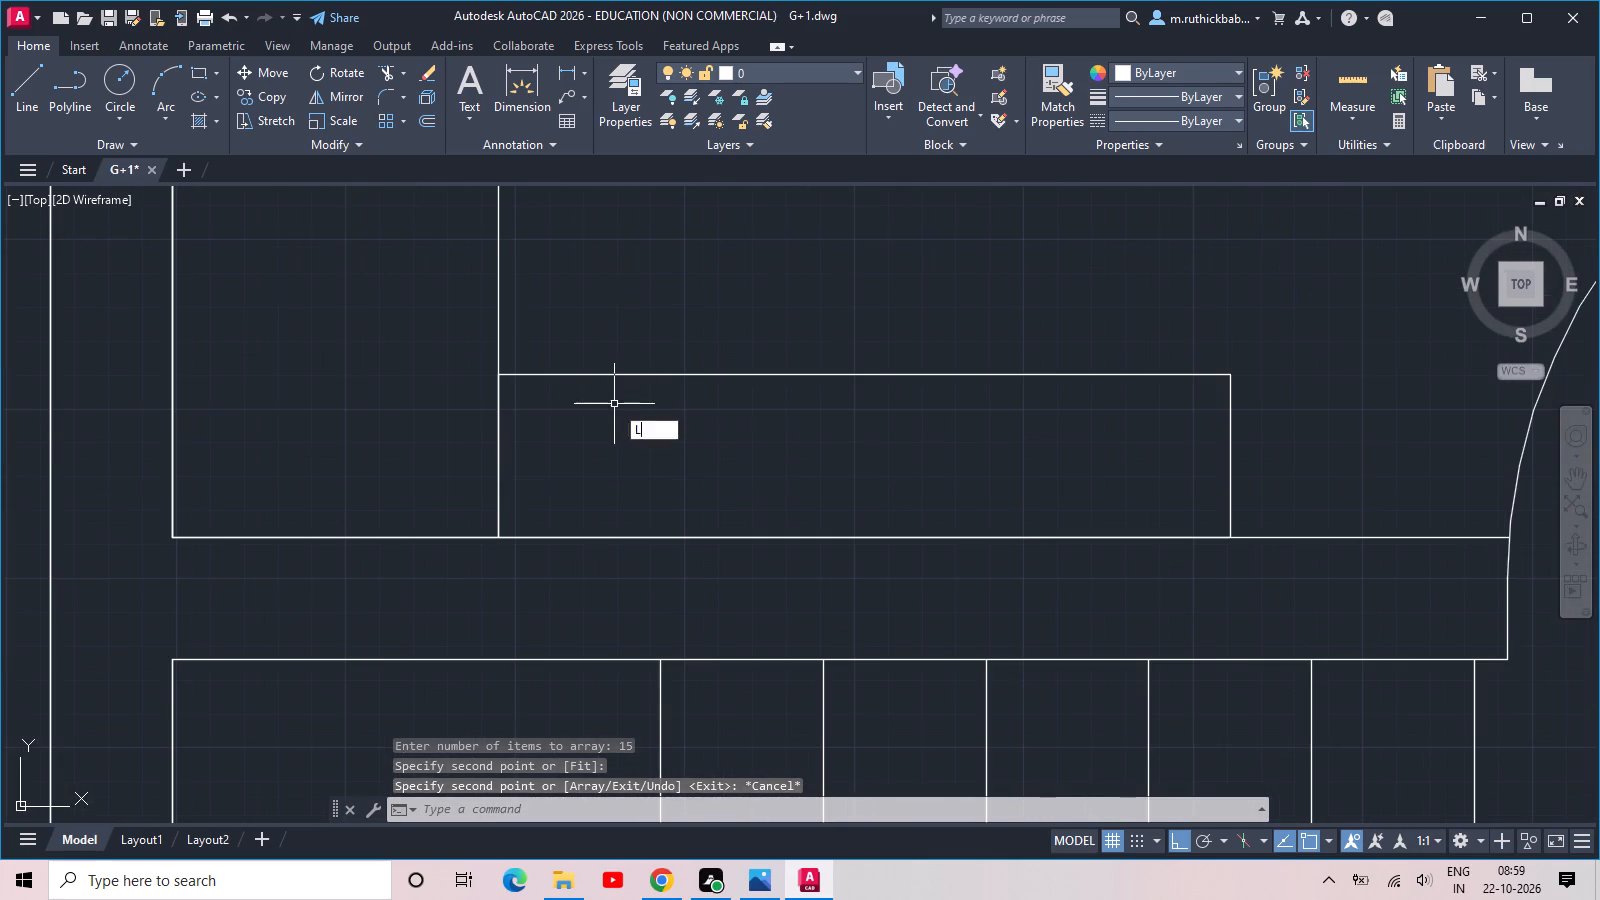
pyautogui.click(498, 456)
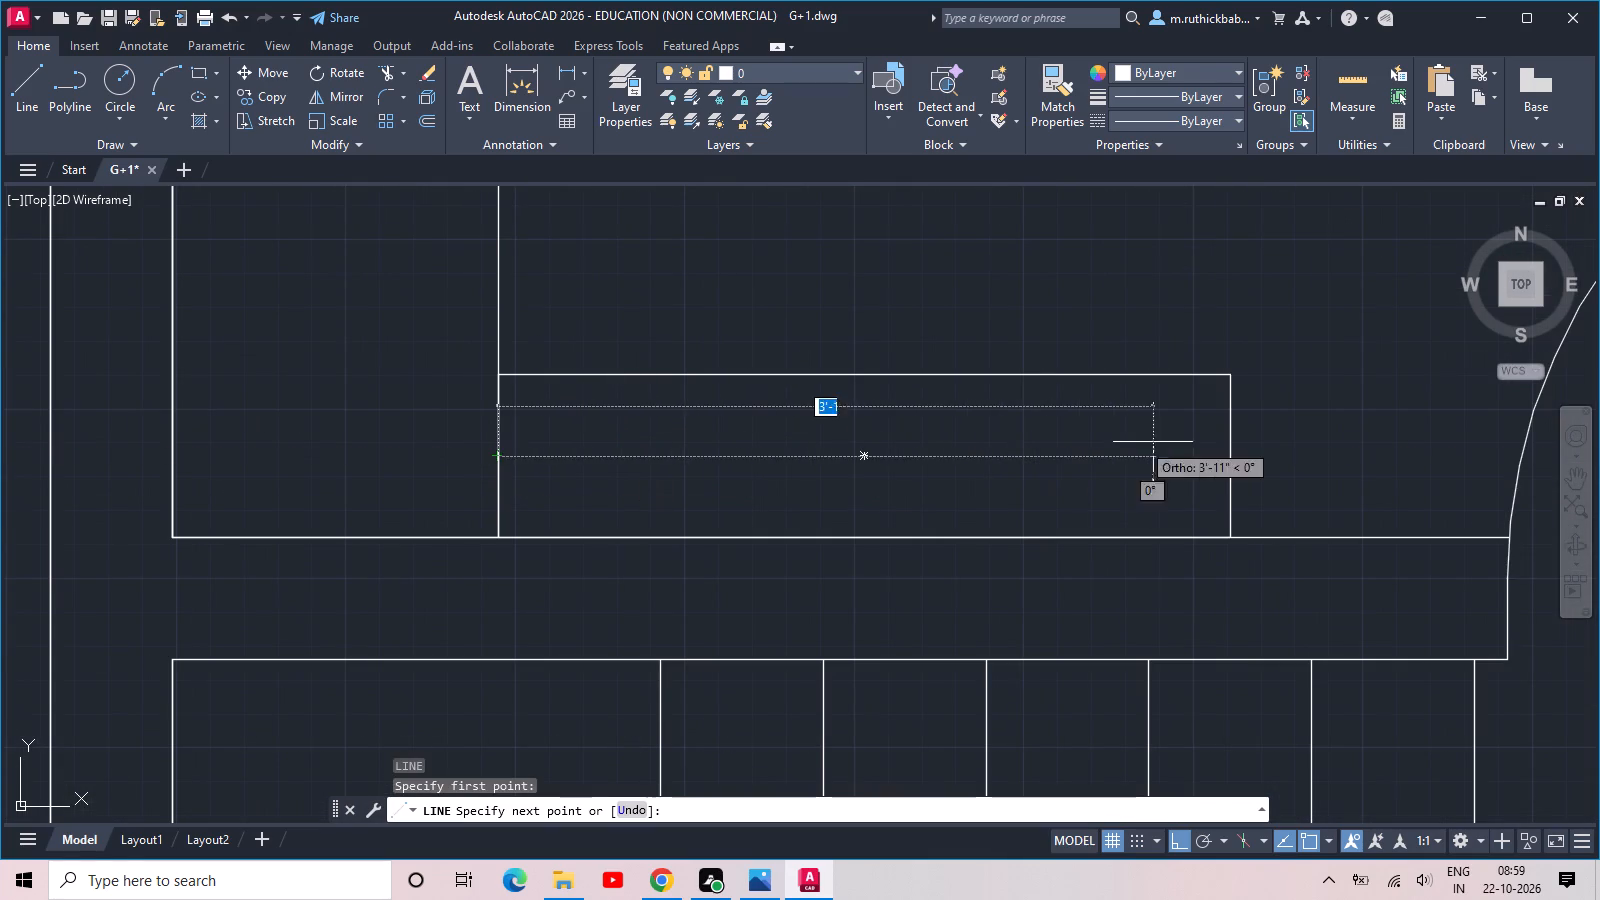
pyautogui.click(1227, 458)
pyautogui.press('Escape')
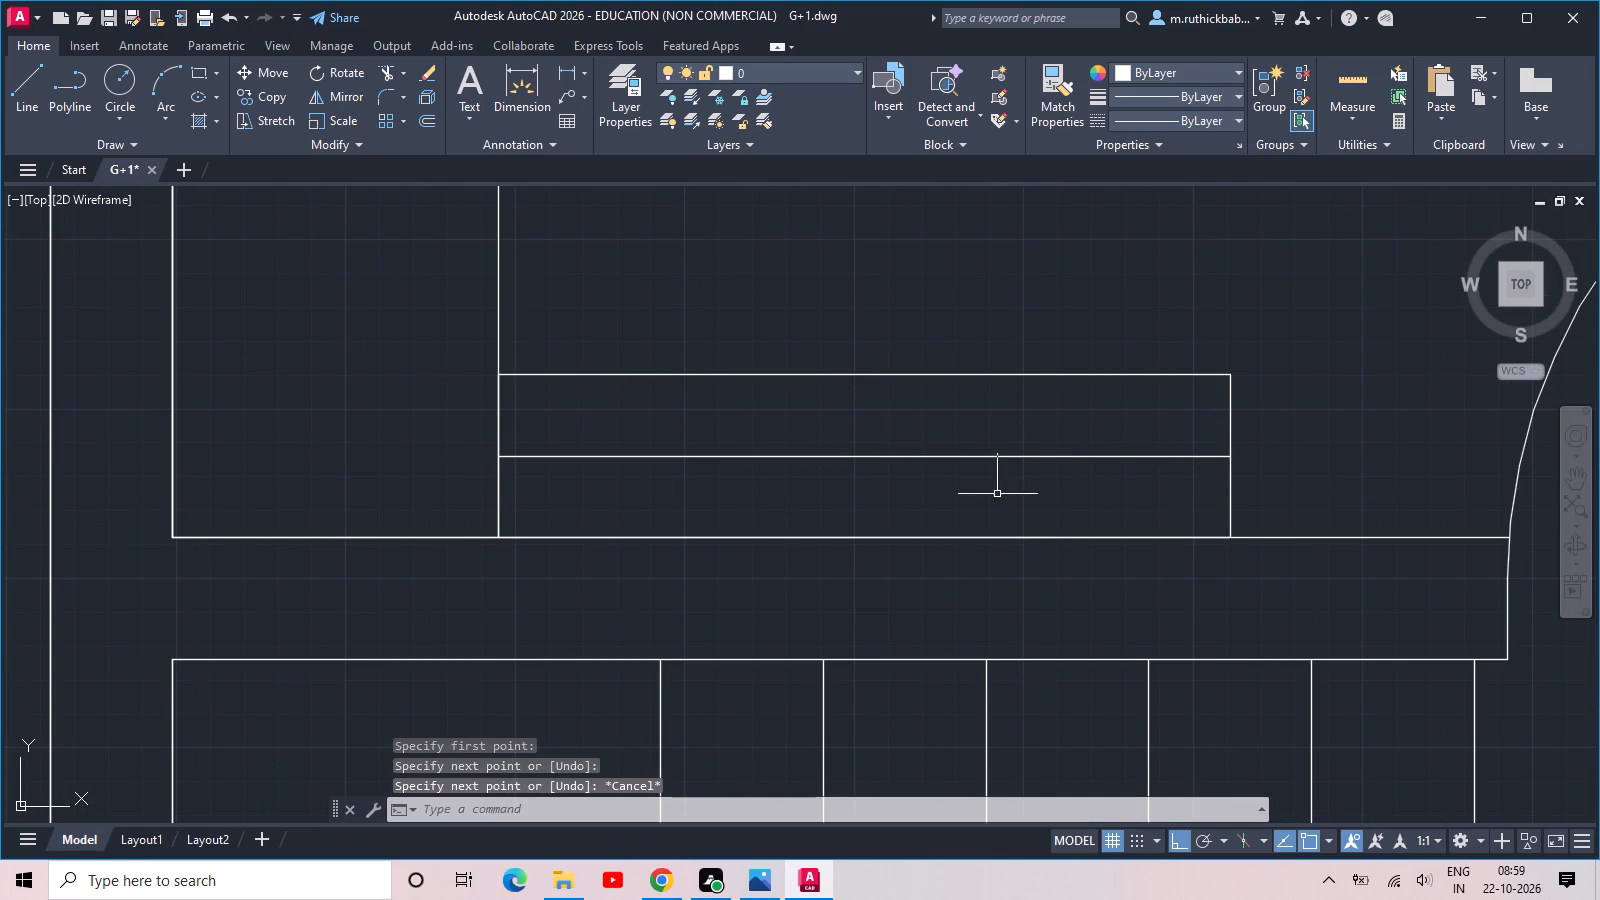
# Draw a short line slanting down to the right across the centre line near that rectangle's left end, with Ortho off.
pyautogui.press('l')
pyautogui.press('space')
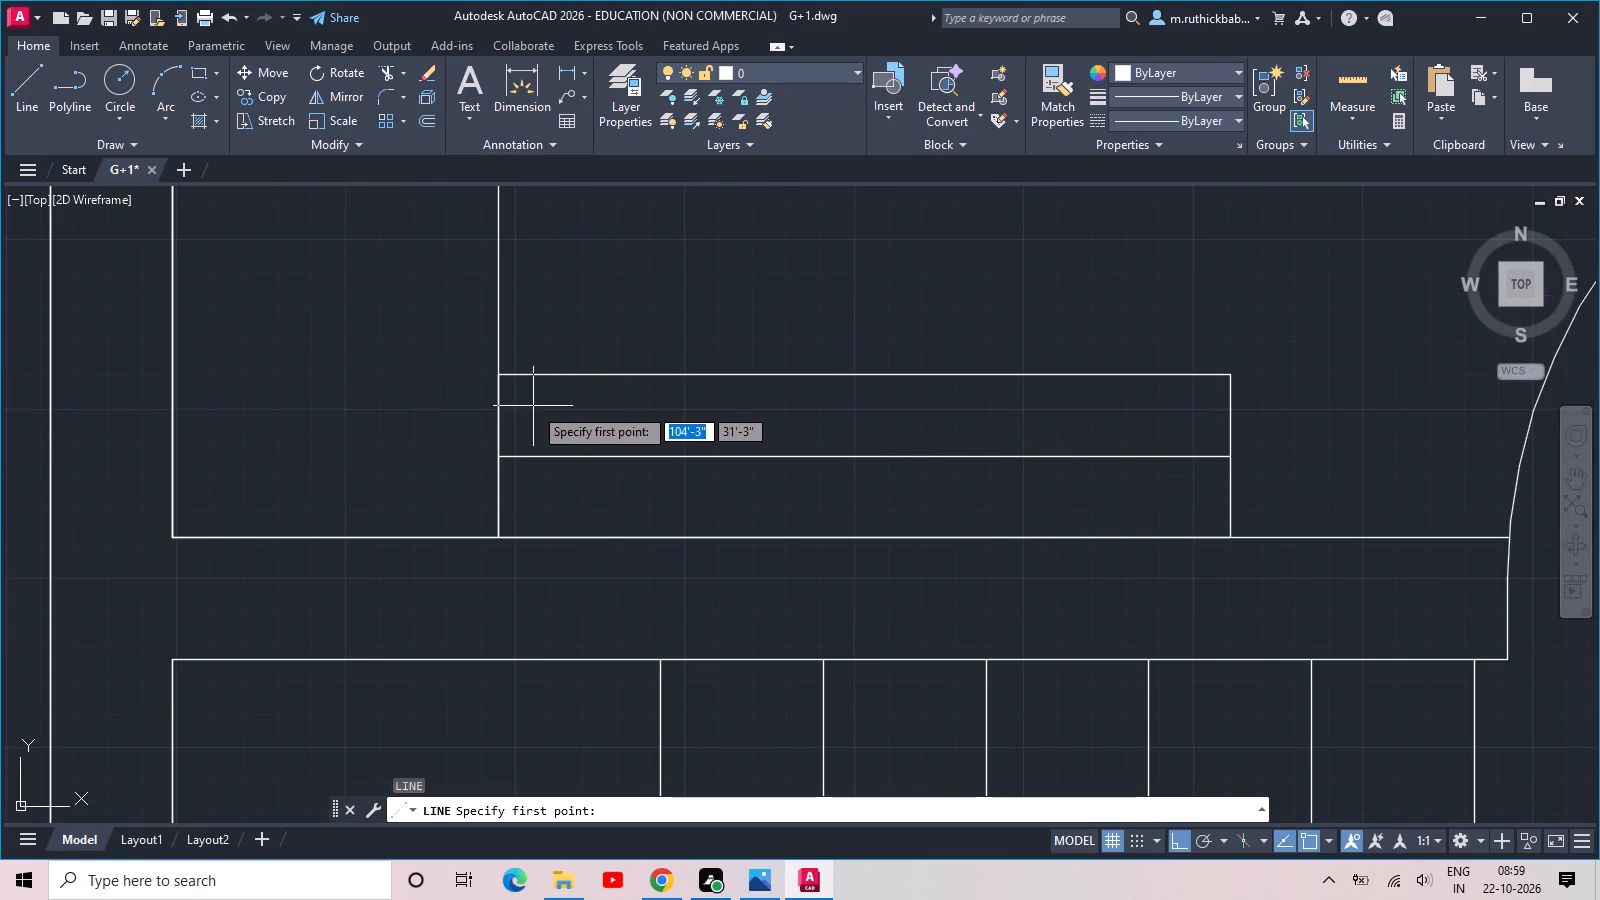
pyautogui.click(533, 406)
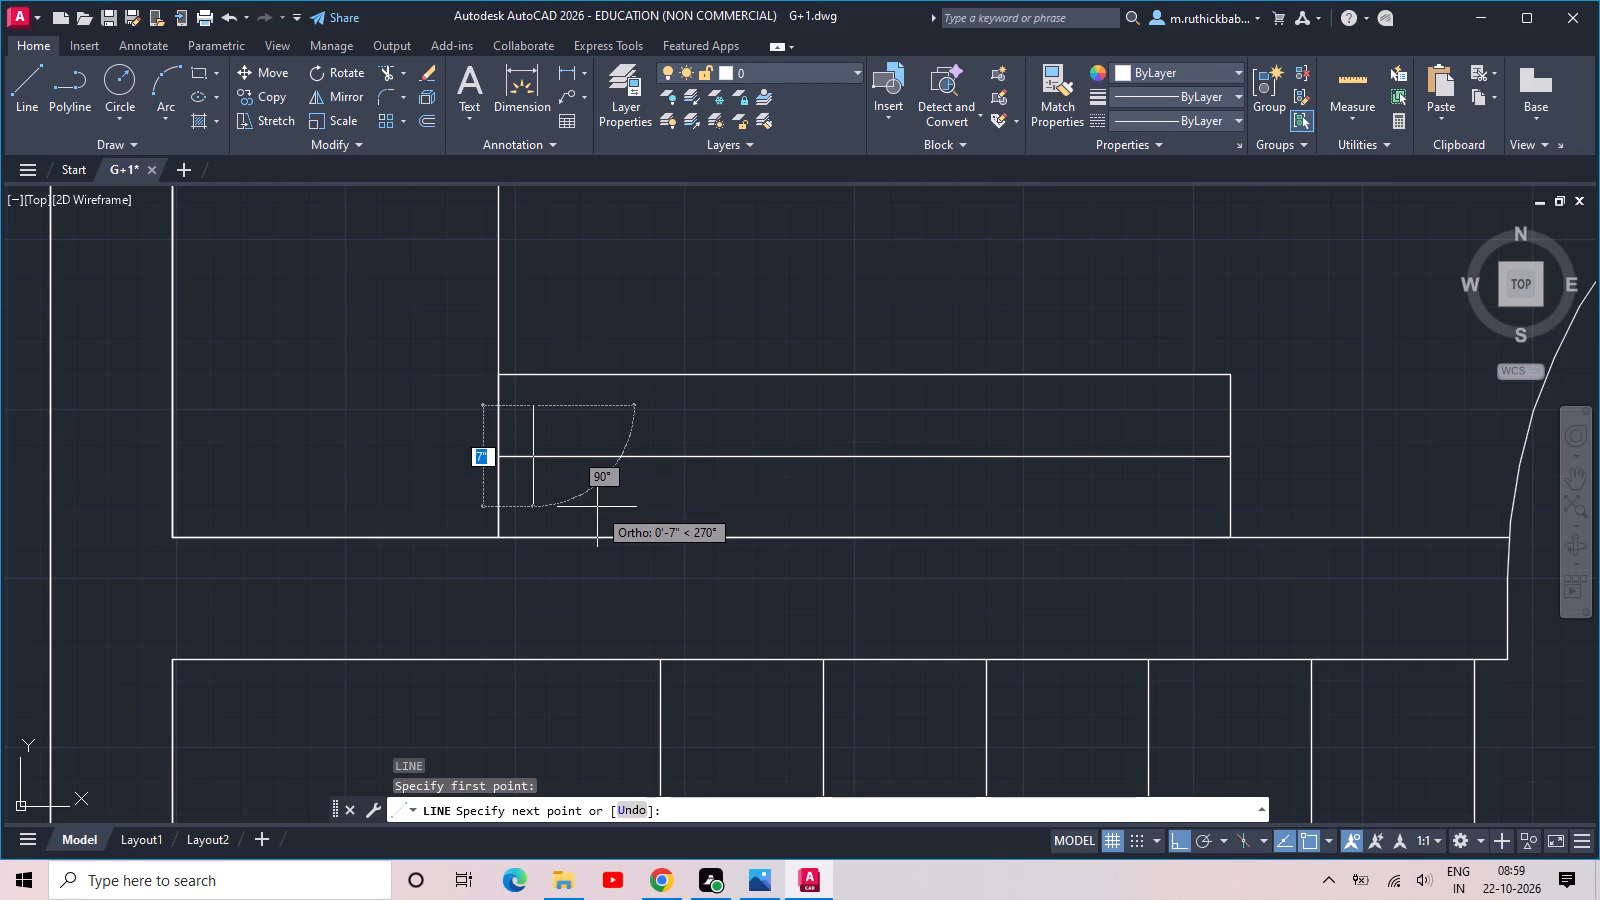
pyautogui.press('F8')
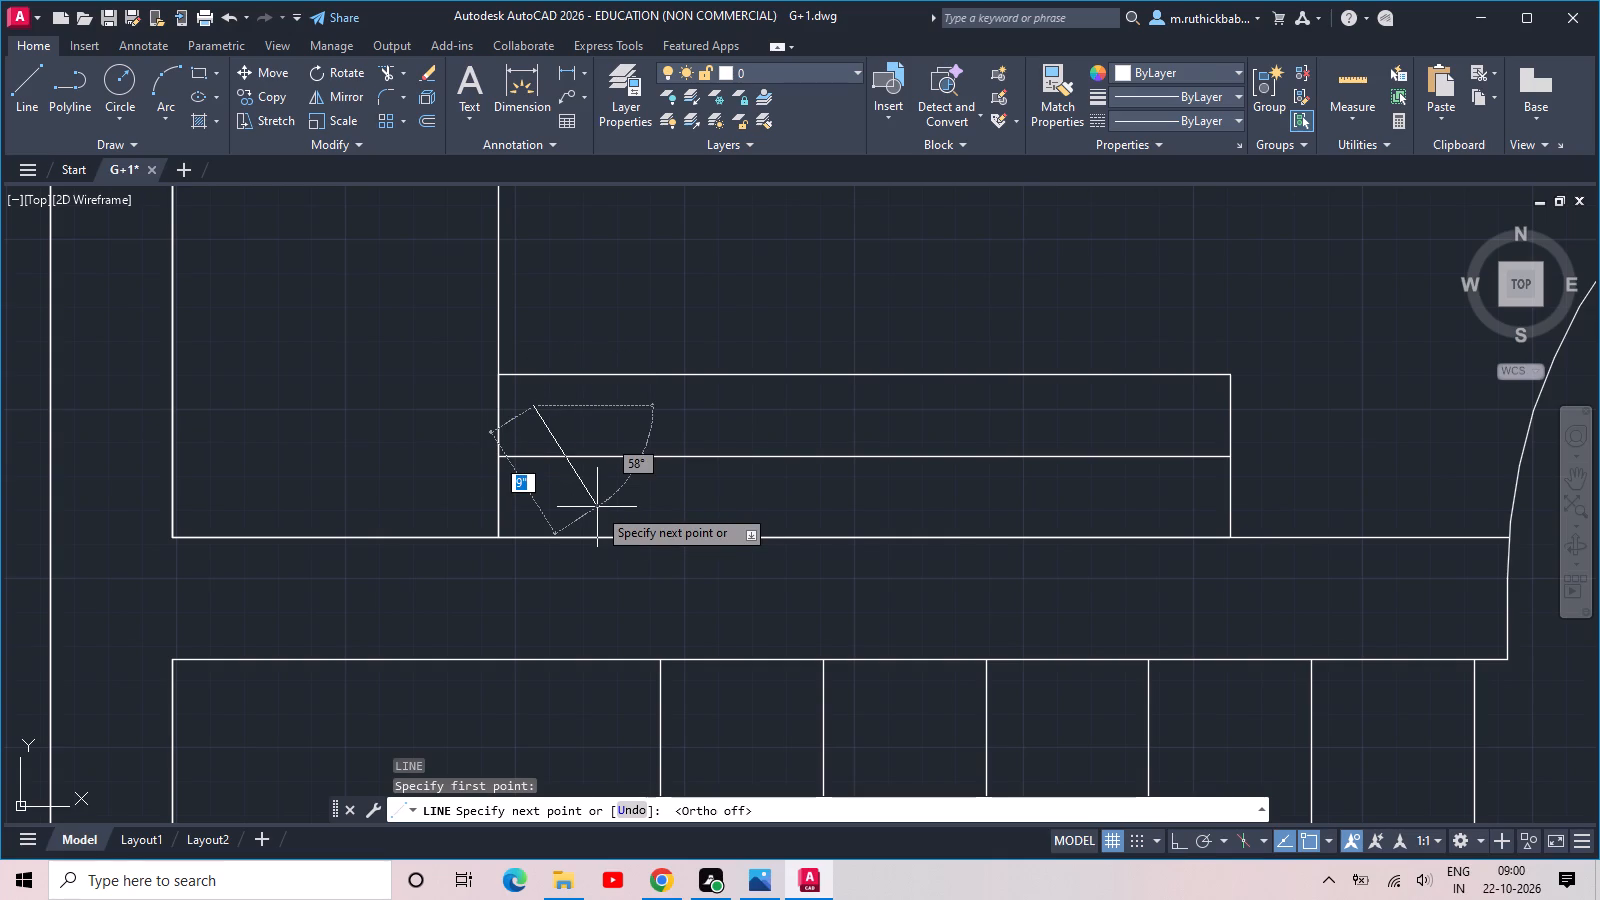
pyautogui.click(562, 519)
pyautogui.press('Escape')
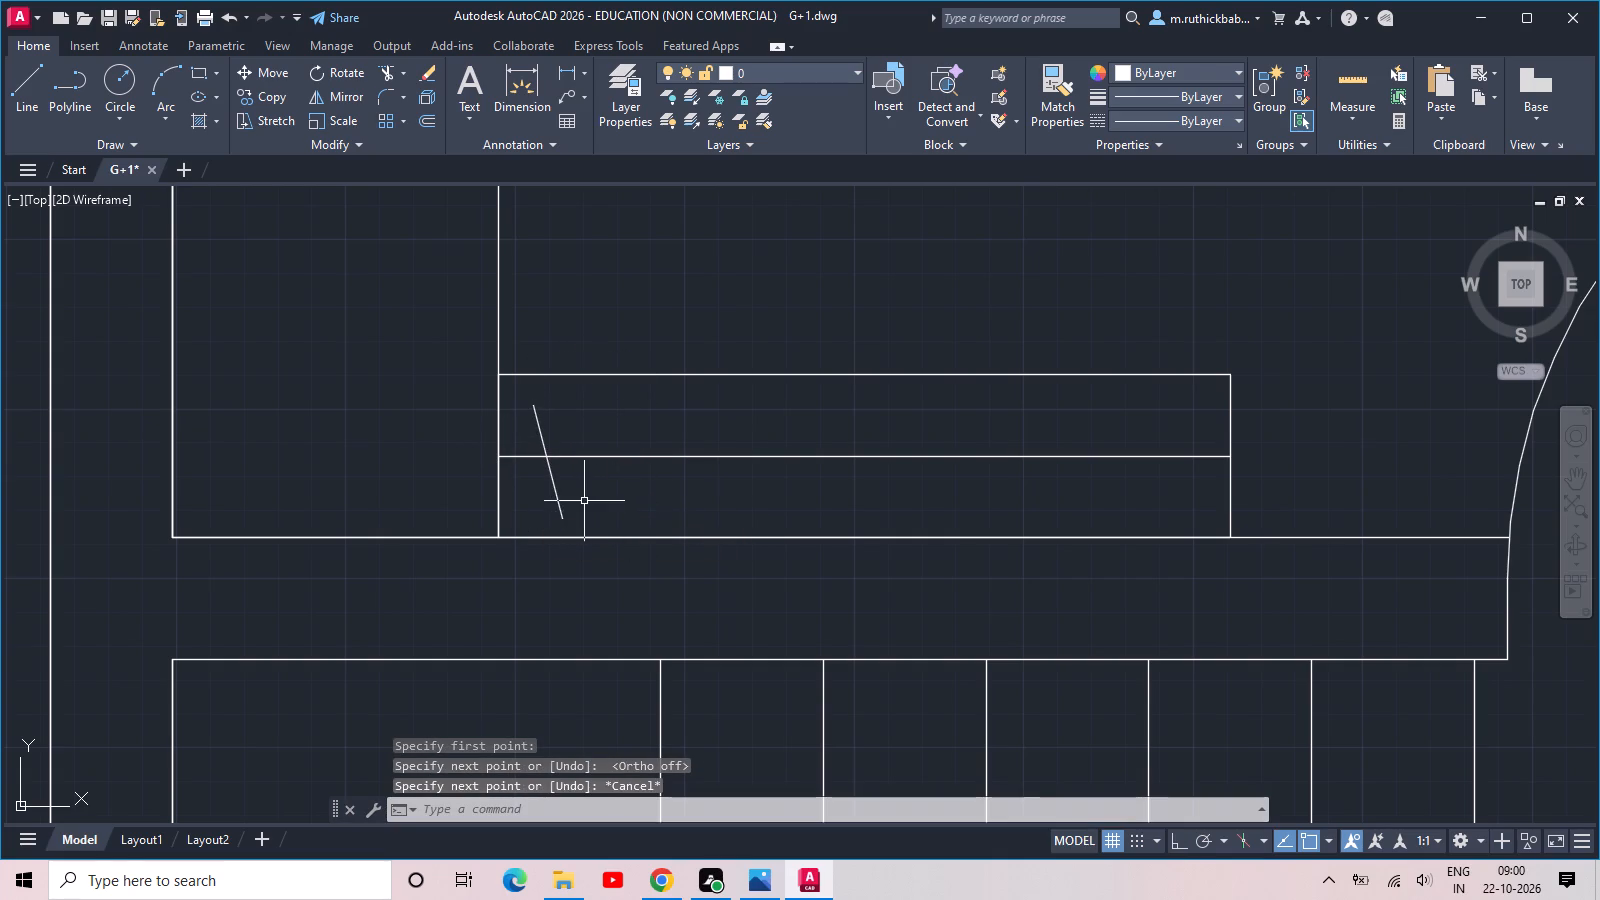
# Copy the slanted line as a horizontal array of 17 items spaced about 3" apart, with Ortho on.
pyautogui.moveTo(584, 500); pyautogui.dragTo(568, 494)
pyautogui.click(531, 488)
pyautogui.press('c')
pyautogui.write('O')
pyautogui.press('space')
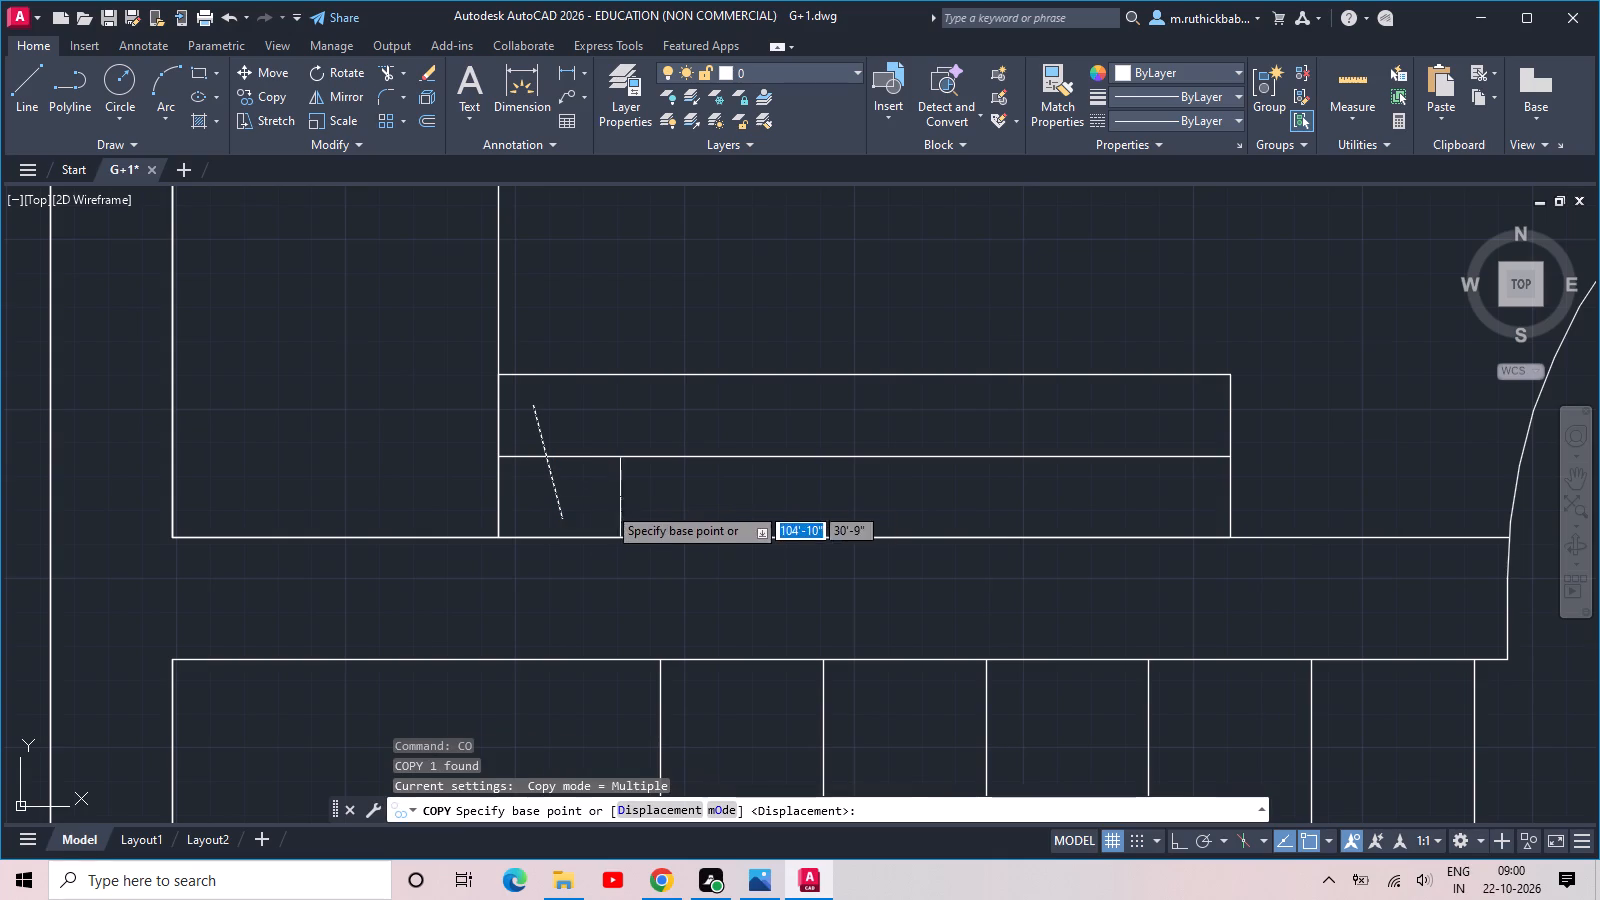
pyautogui.click(567, 523)
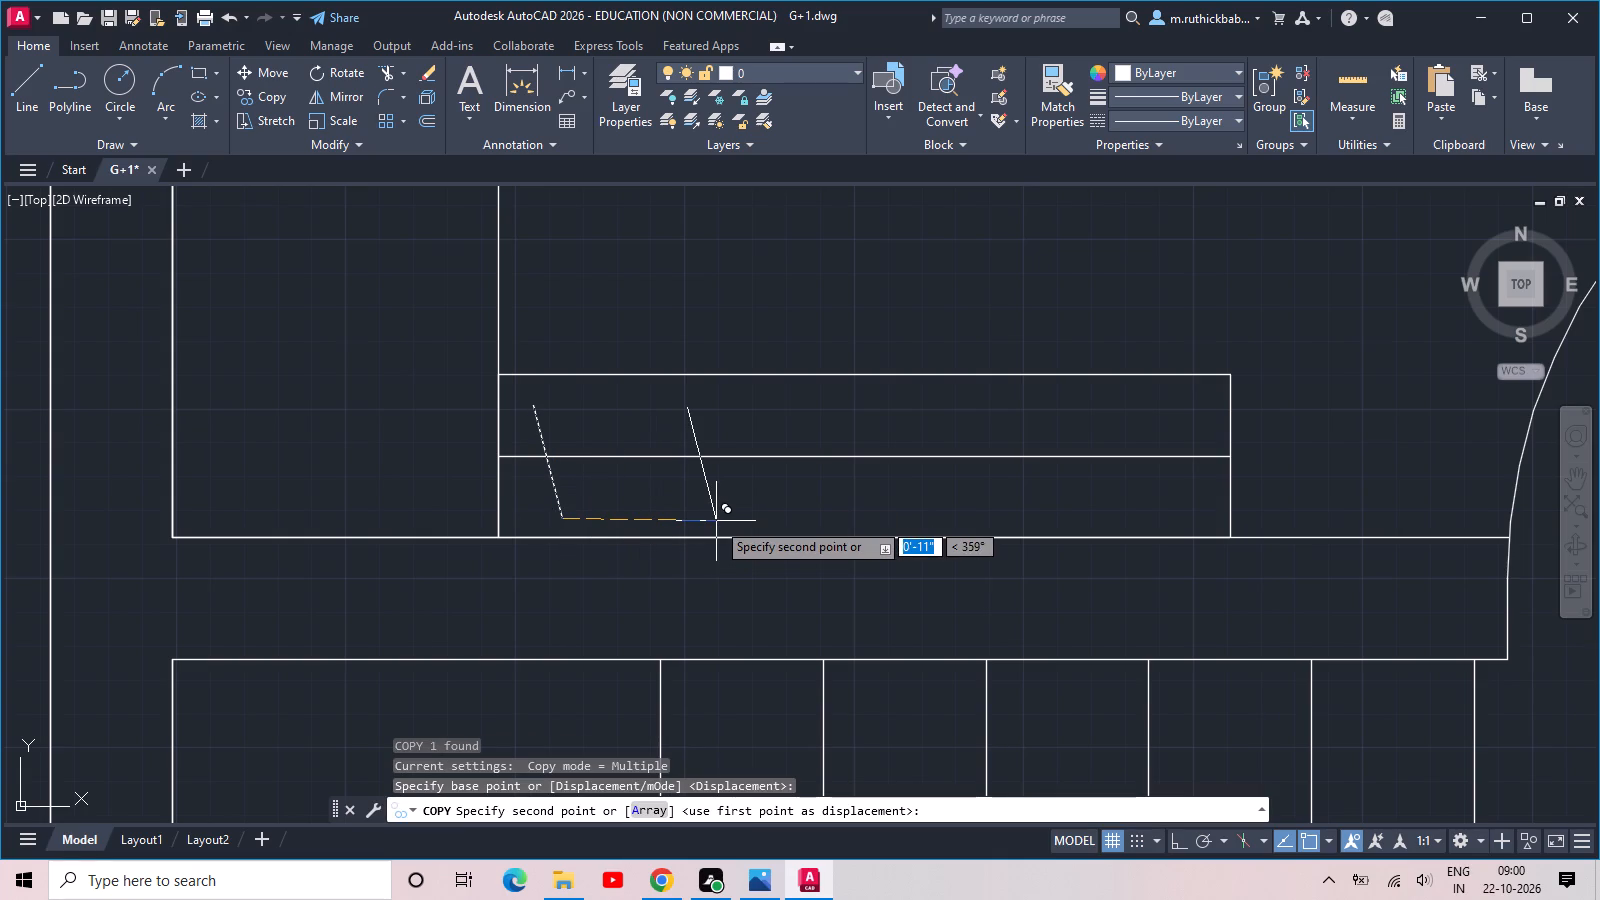
pyautogui.write('ARR')
pyautogui.press('space')
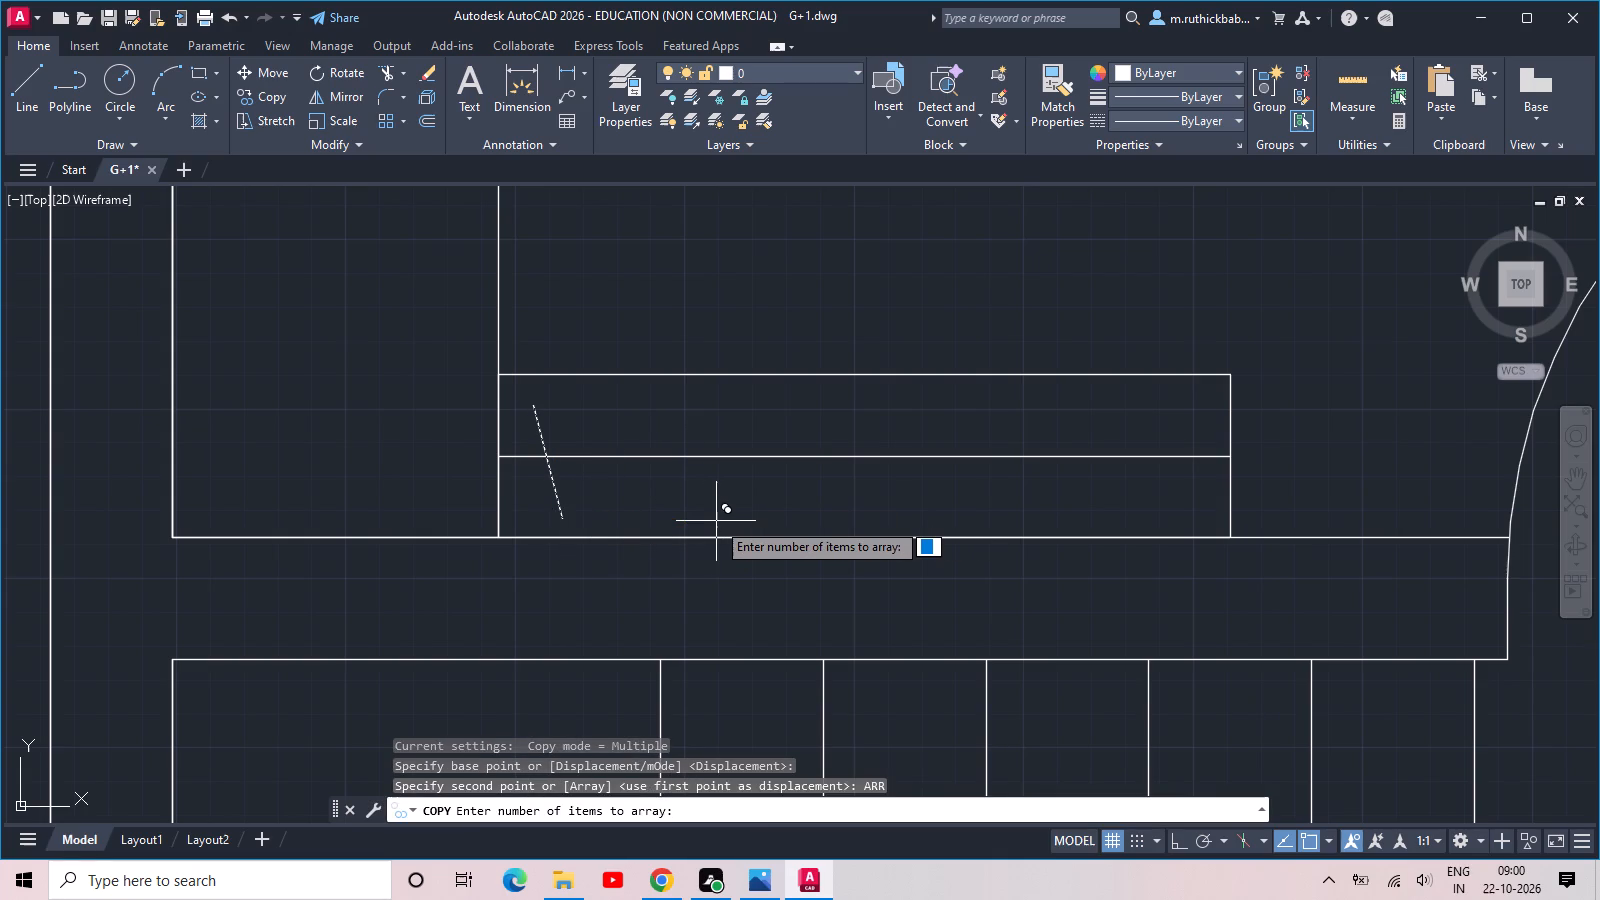
pyautogui.write('17')
pyautogui.press('Return')
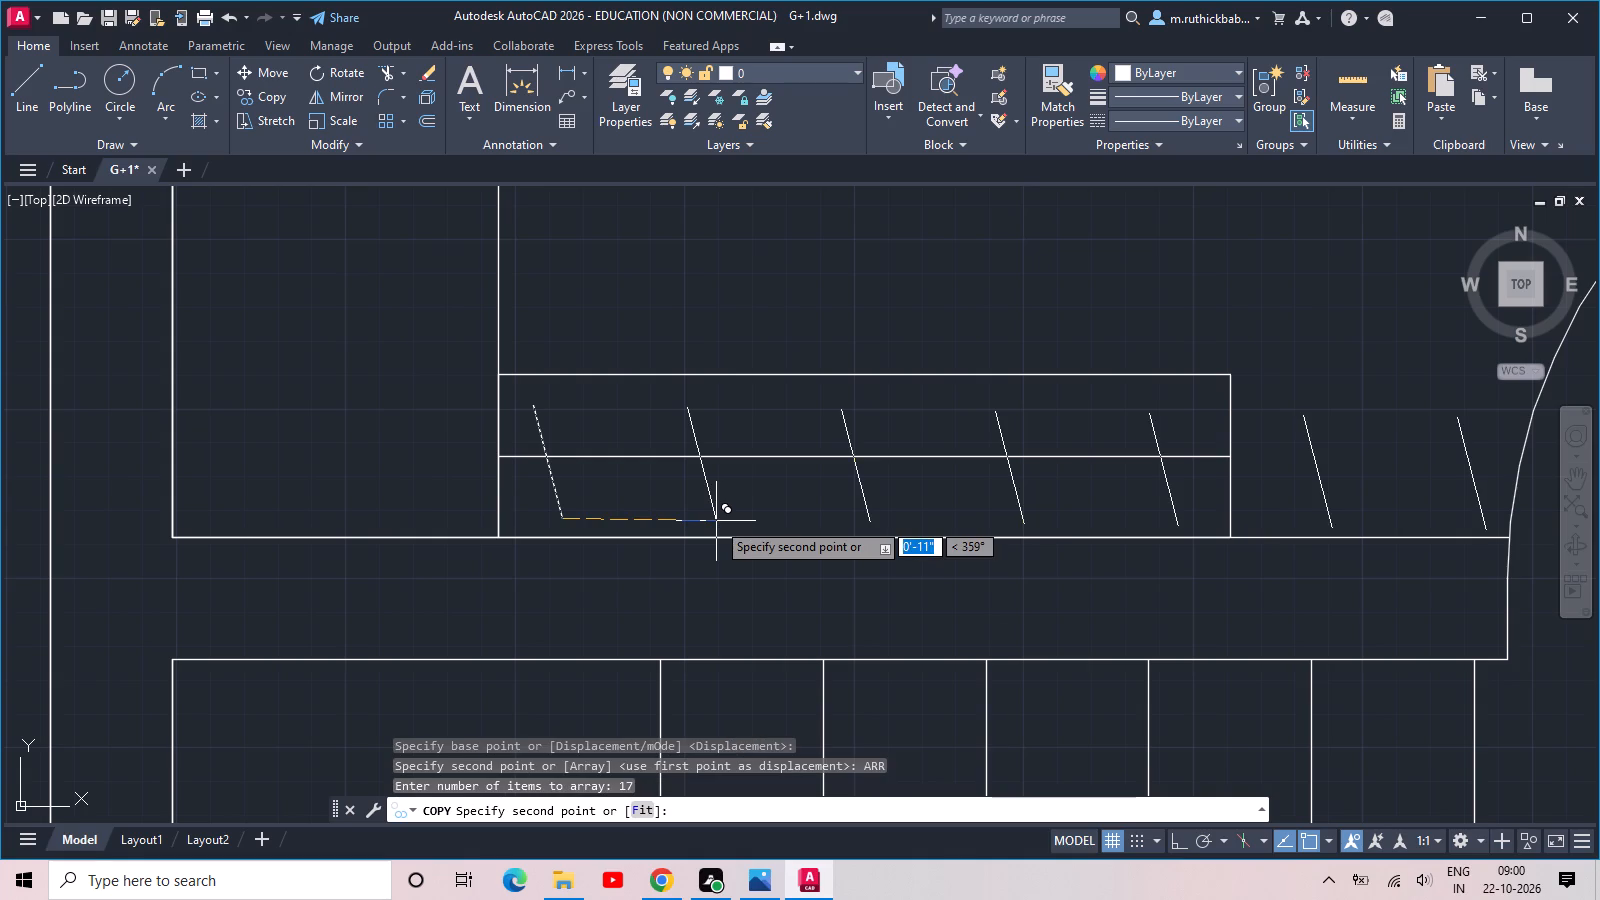
pyautogui.press('F7')
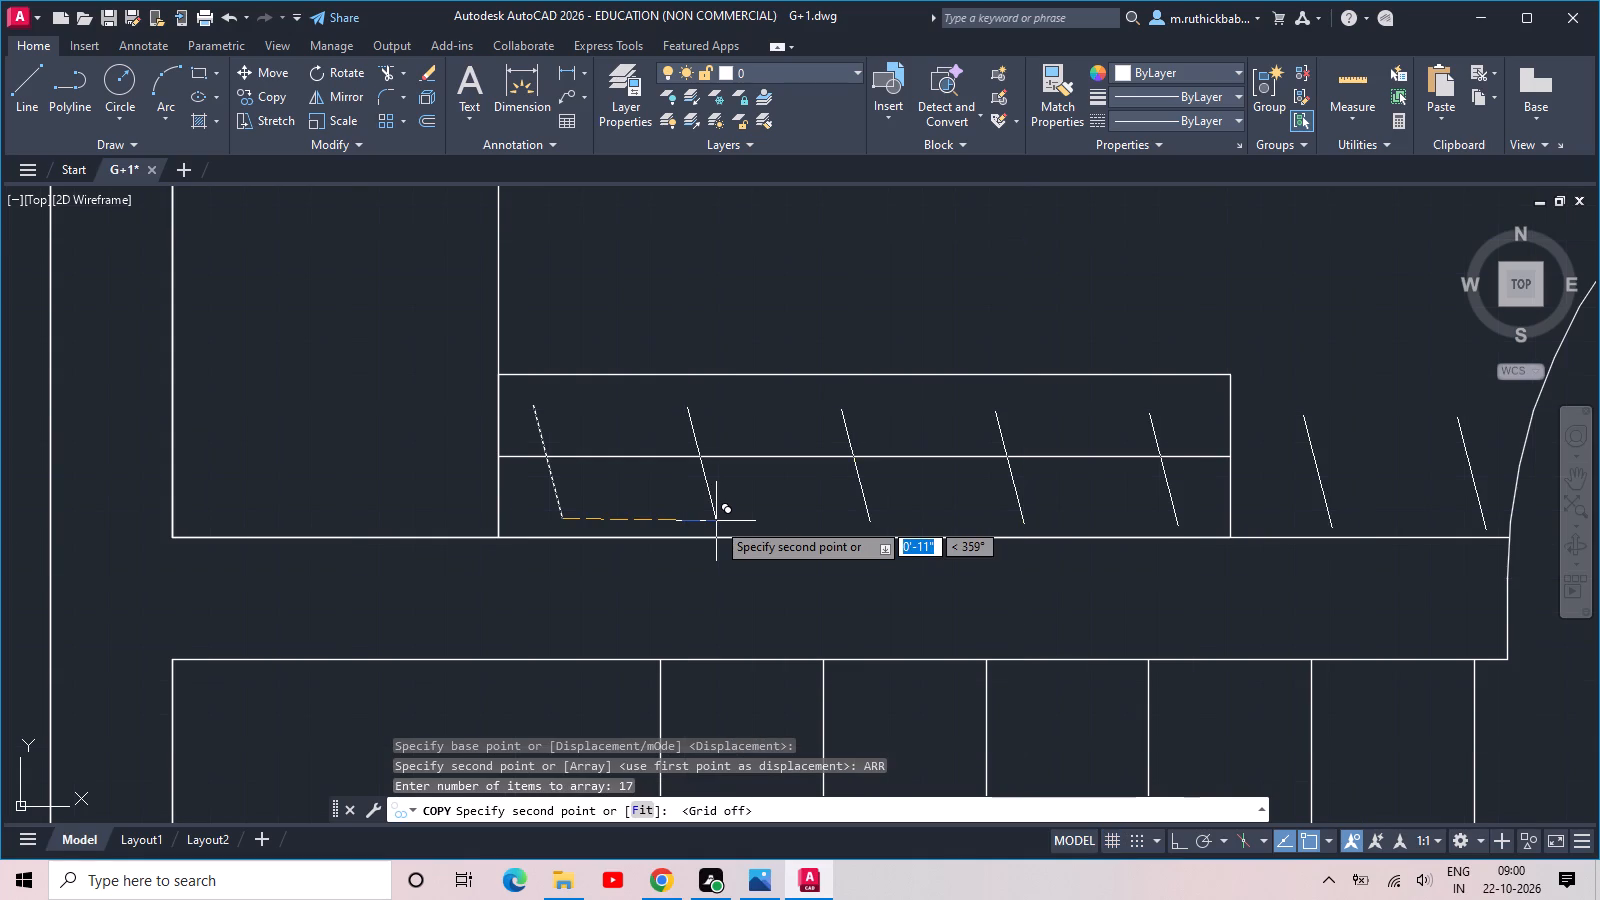
pyautogui.press('F7')
pyautogui.press('F8')
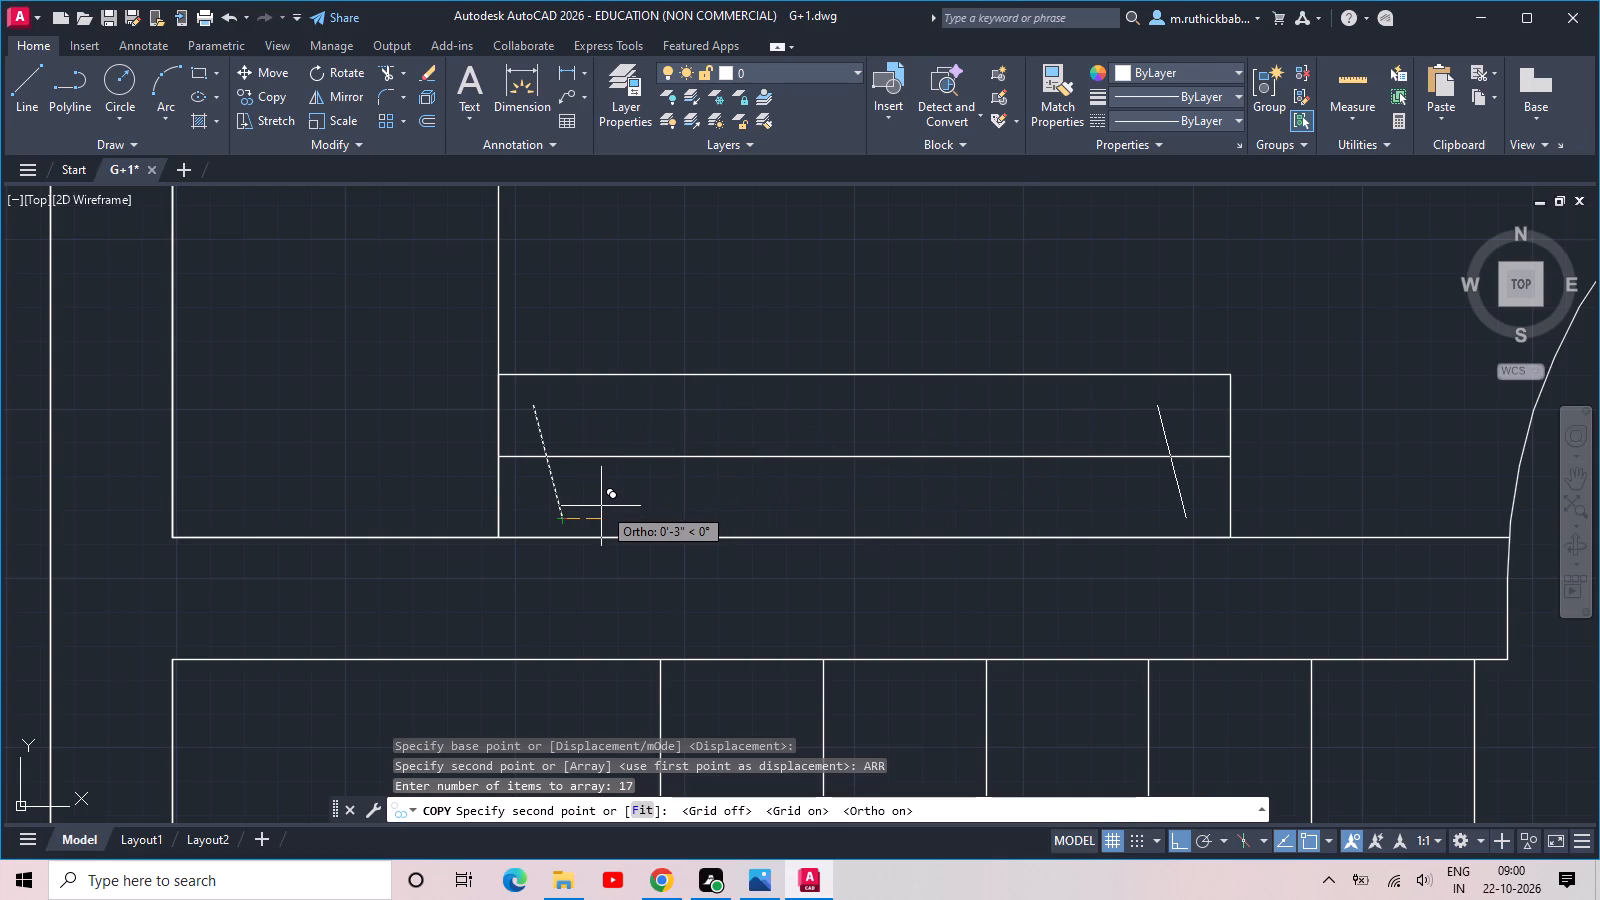
pyautogui.click(601, 506)
pyautogui.press('space')
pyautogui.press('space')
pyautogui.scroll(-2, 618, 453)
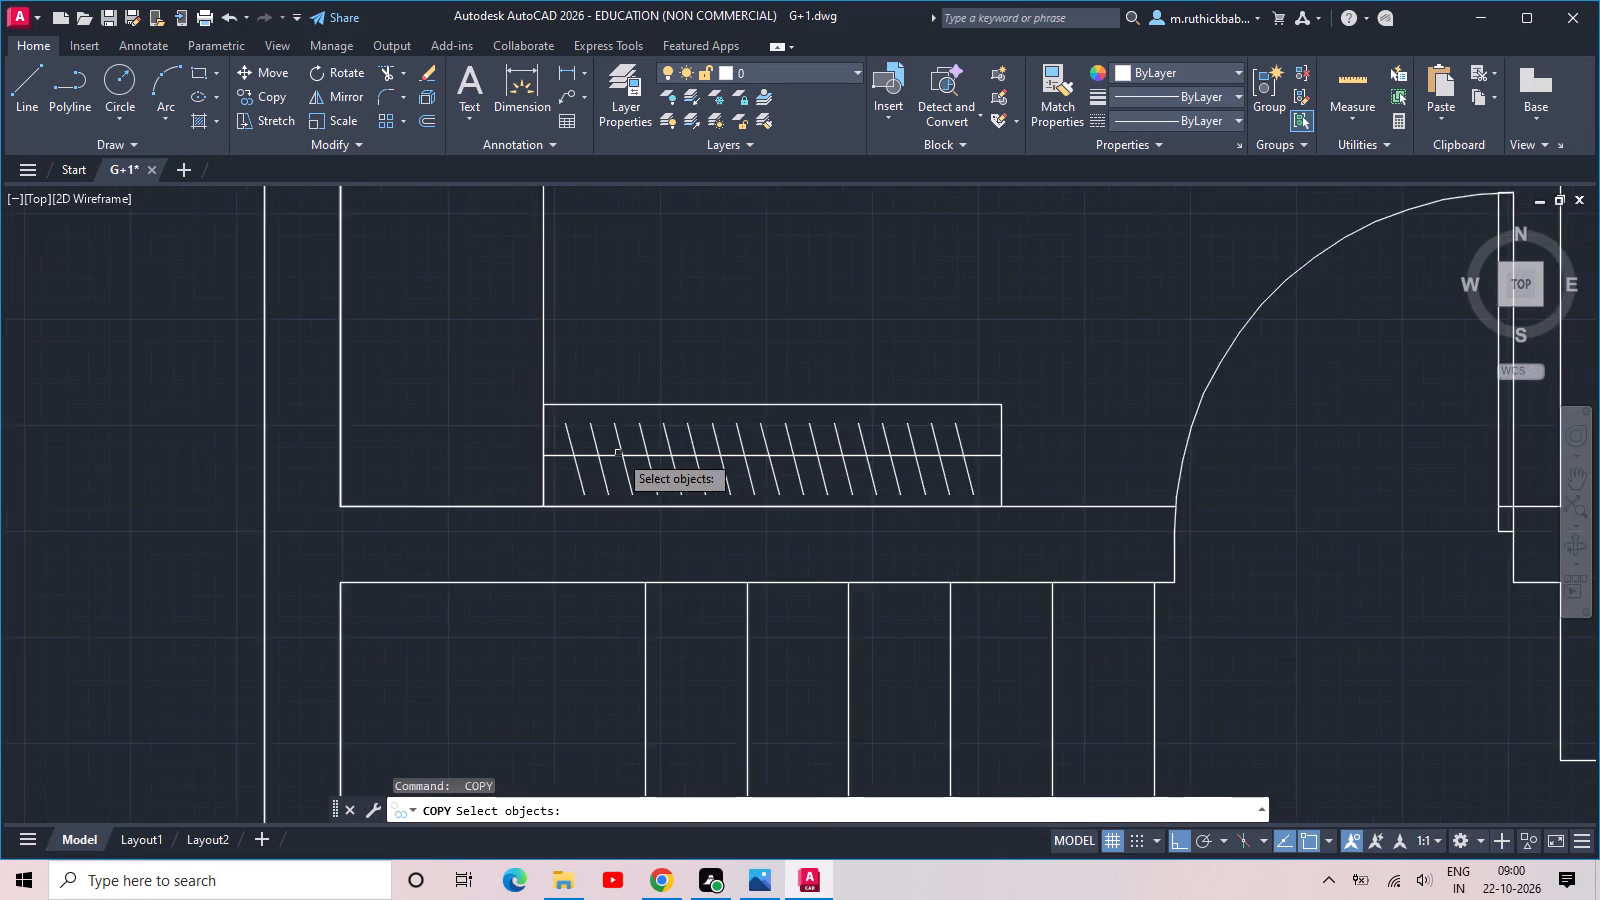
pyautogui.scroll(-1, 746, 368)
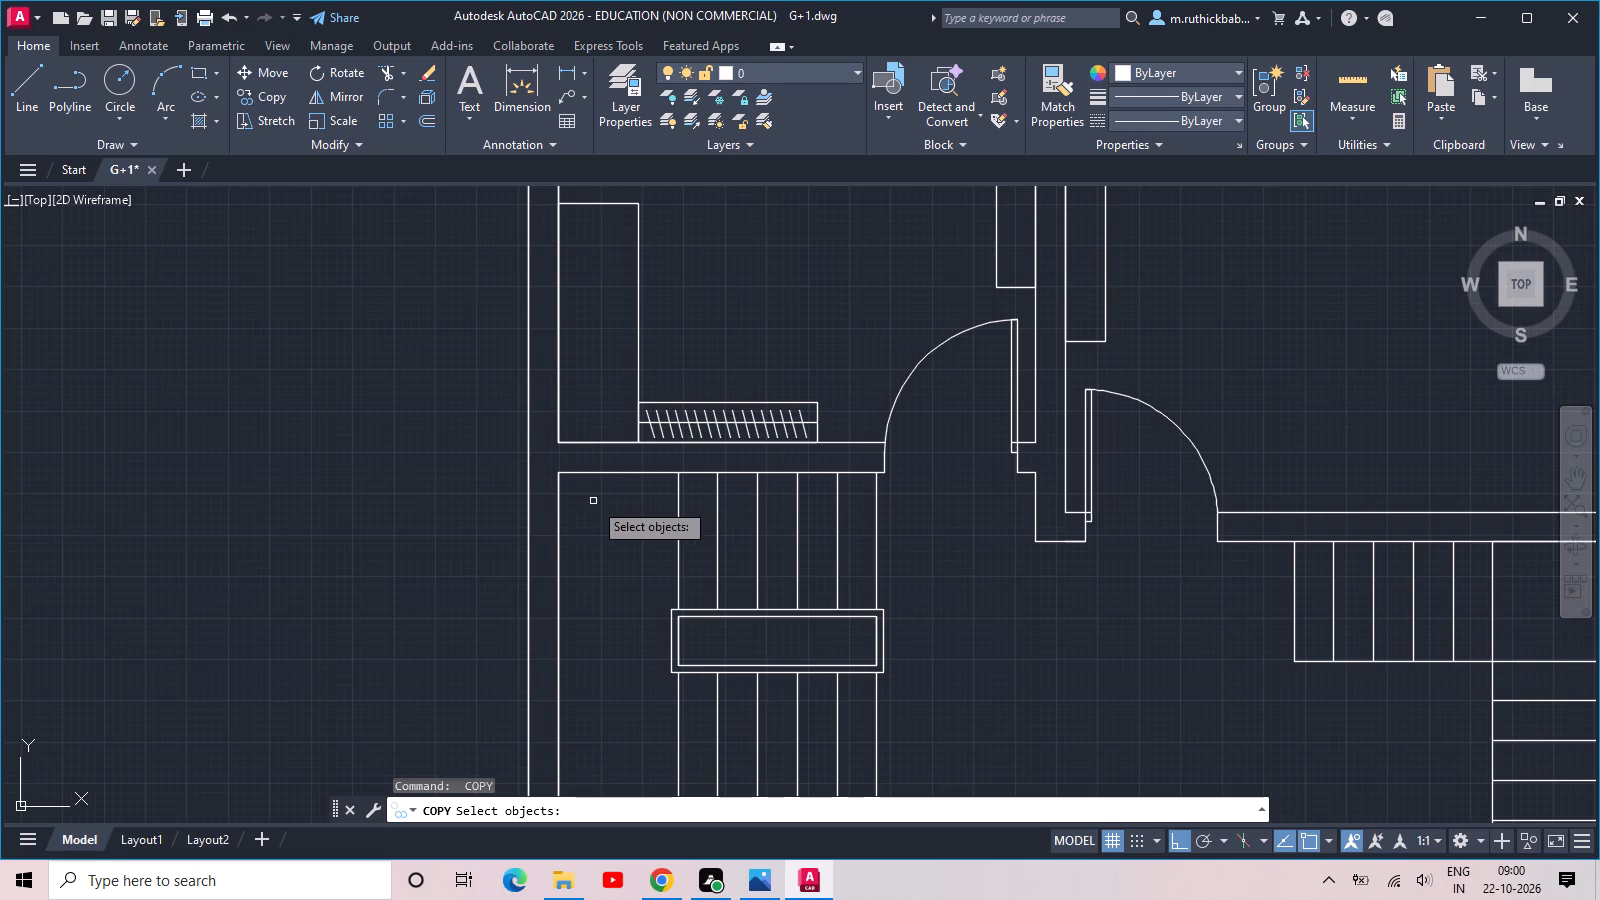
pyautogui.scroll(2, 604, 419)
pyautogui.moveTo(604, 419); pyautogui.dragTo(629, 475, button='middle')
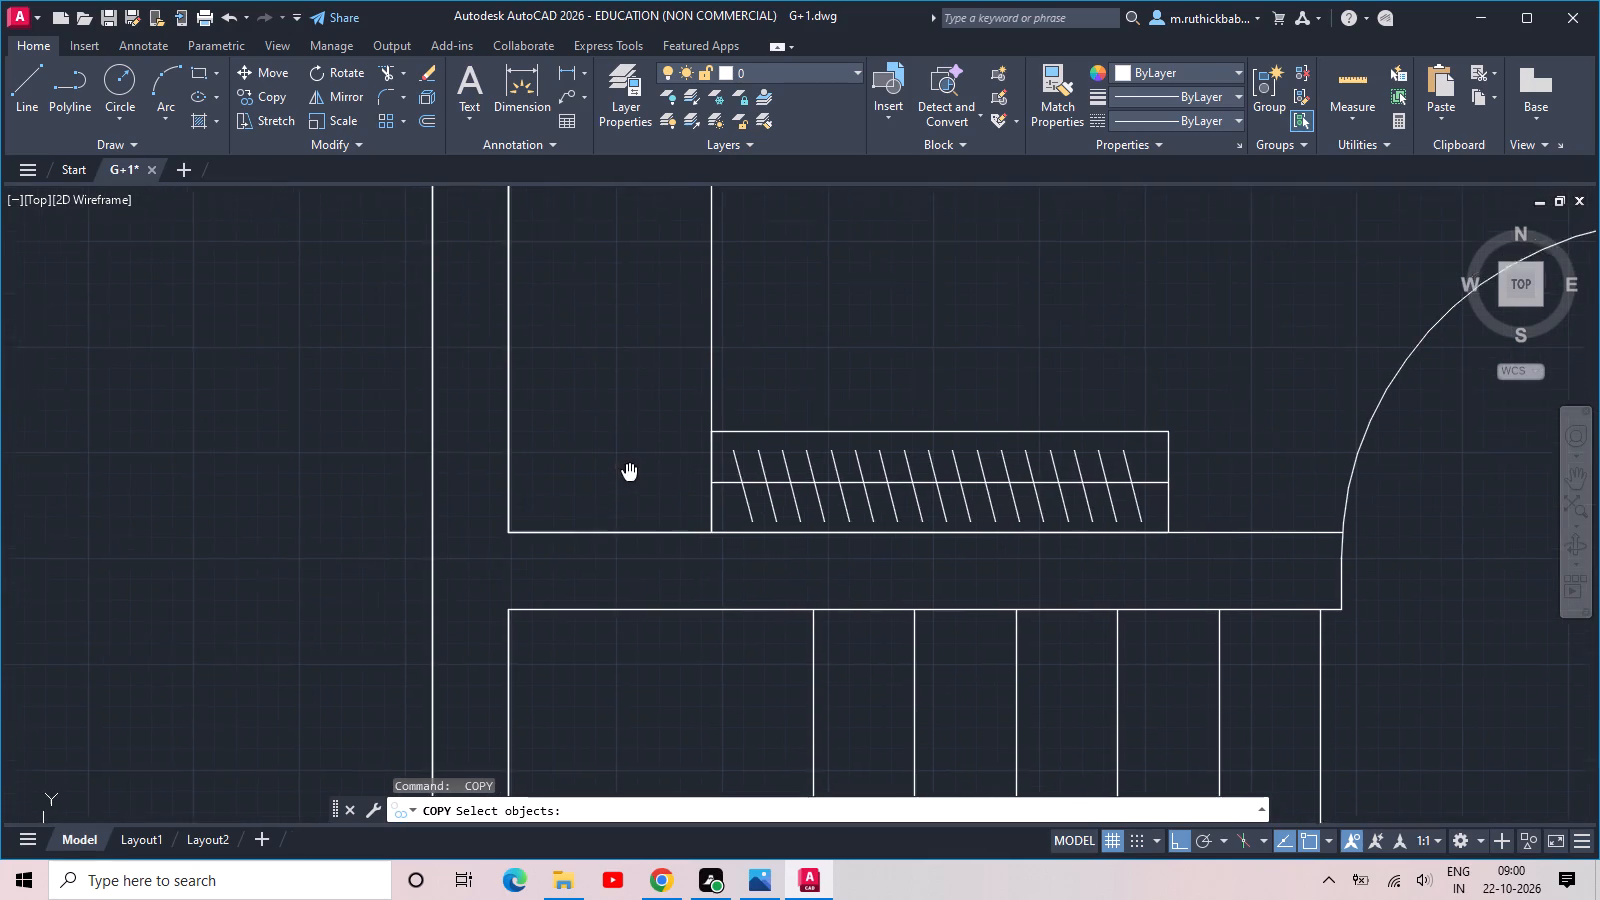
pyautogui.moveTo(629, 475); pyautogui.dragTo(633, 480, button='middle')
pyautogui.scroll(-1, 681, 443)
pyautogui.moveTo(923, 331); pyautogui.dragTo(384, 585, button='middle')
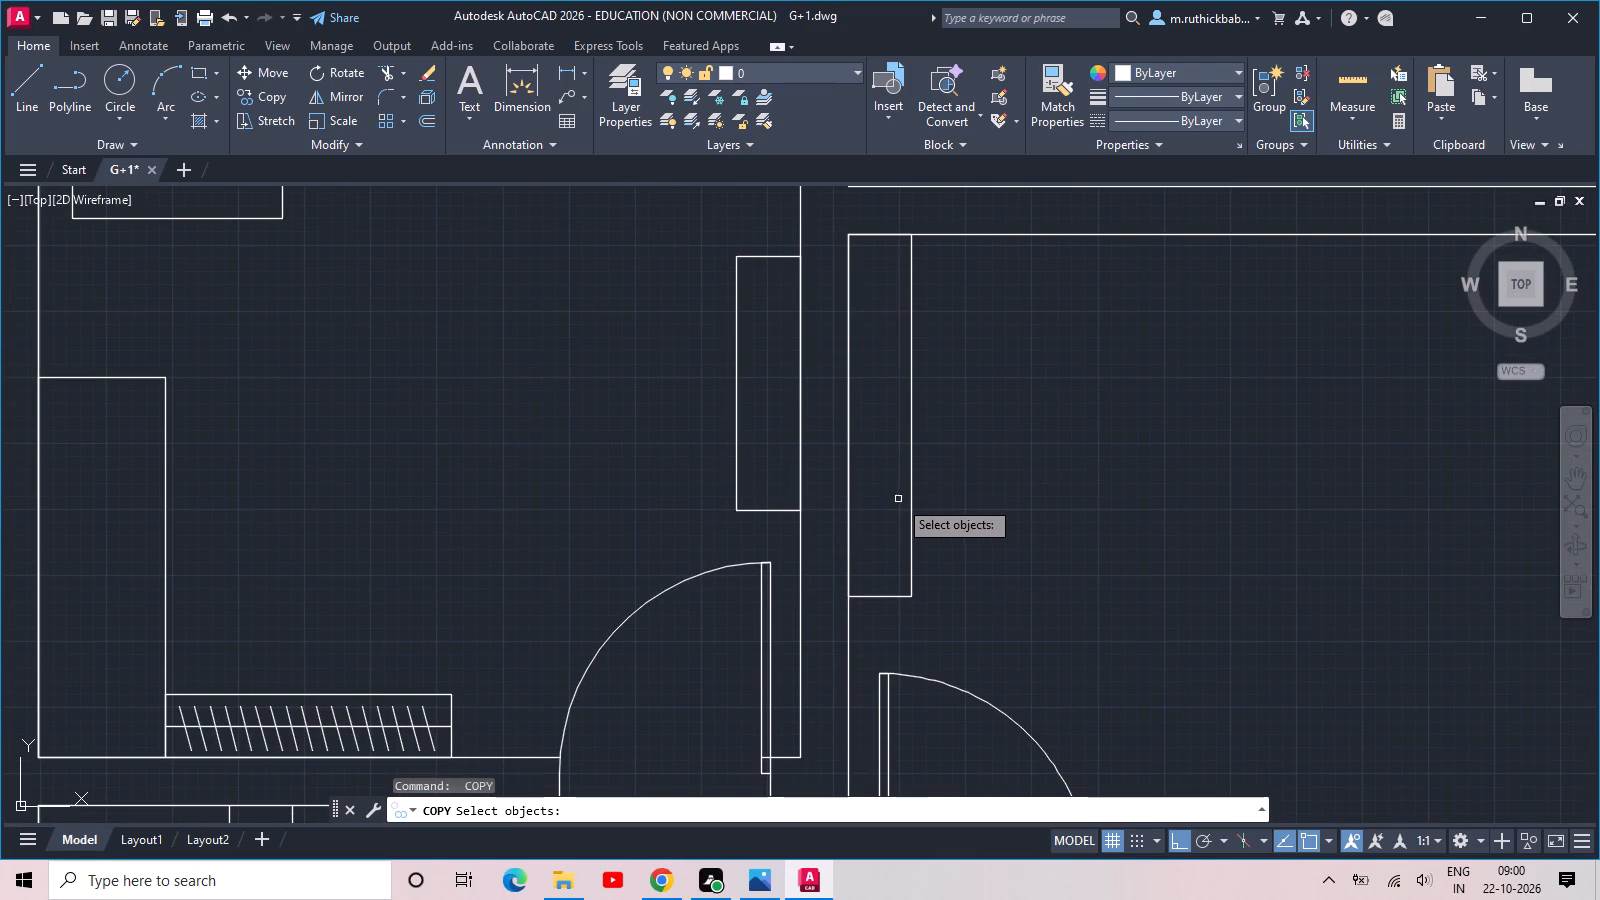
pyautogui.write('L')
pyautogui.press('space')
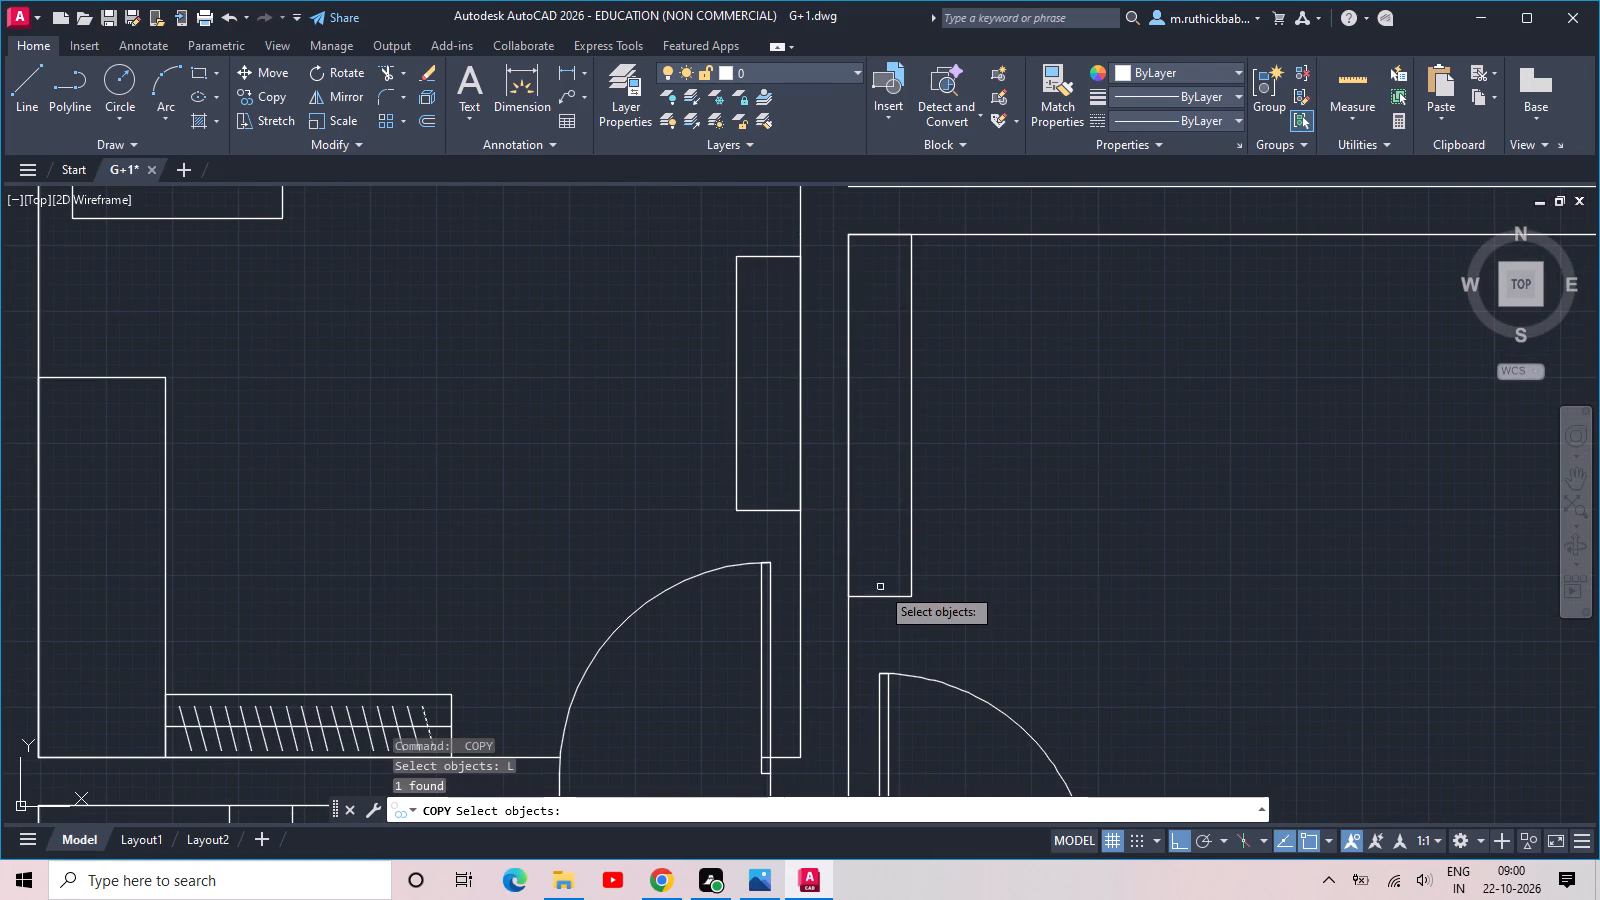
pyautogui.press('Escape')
# Draw a vertical centre line through the full height of the tall 12" wide rectangle in the adjoining right-hand room.
pyautogui.write('L')
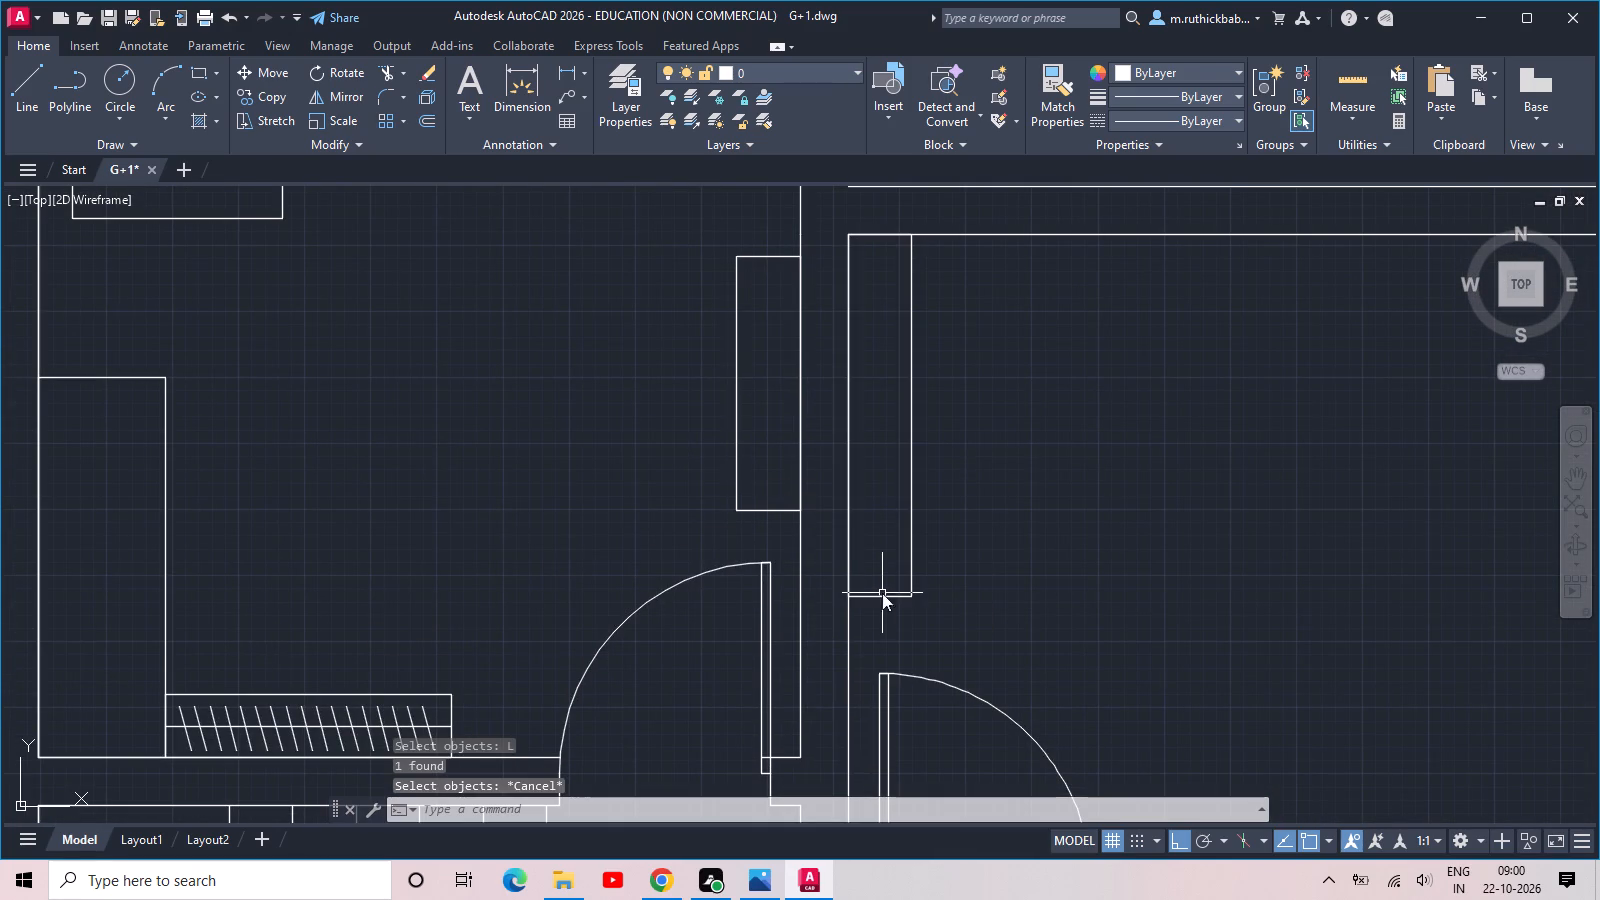
pyautogui.press('space')
pyautogui.click(883, 593)
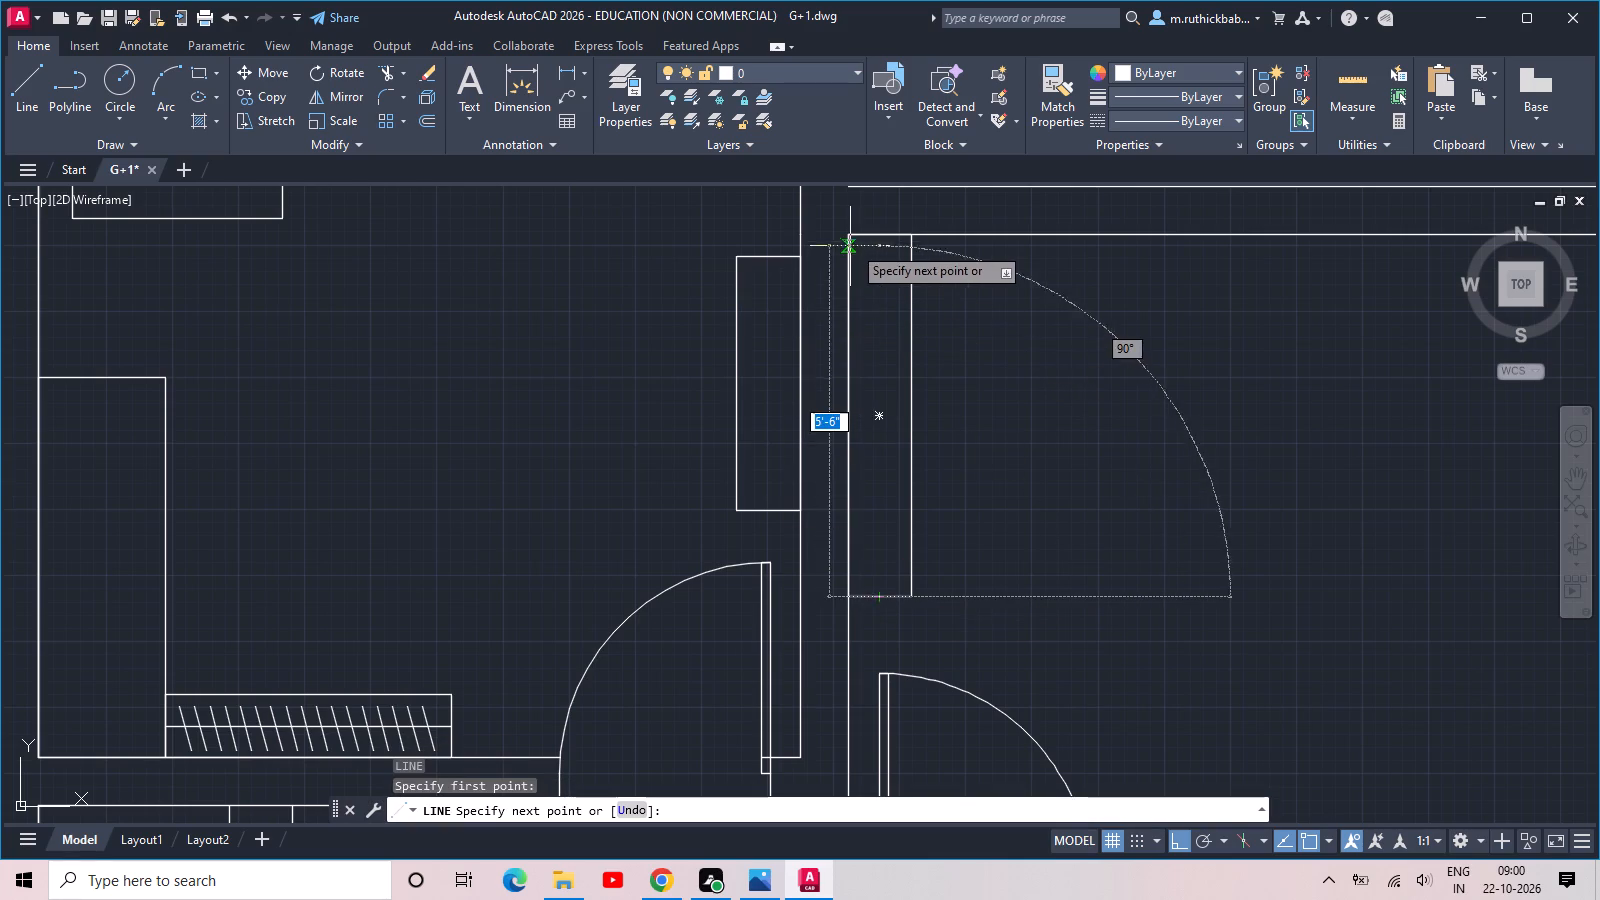
pyautogui.click(878, 236)
pyautogui.press('Escape')
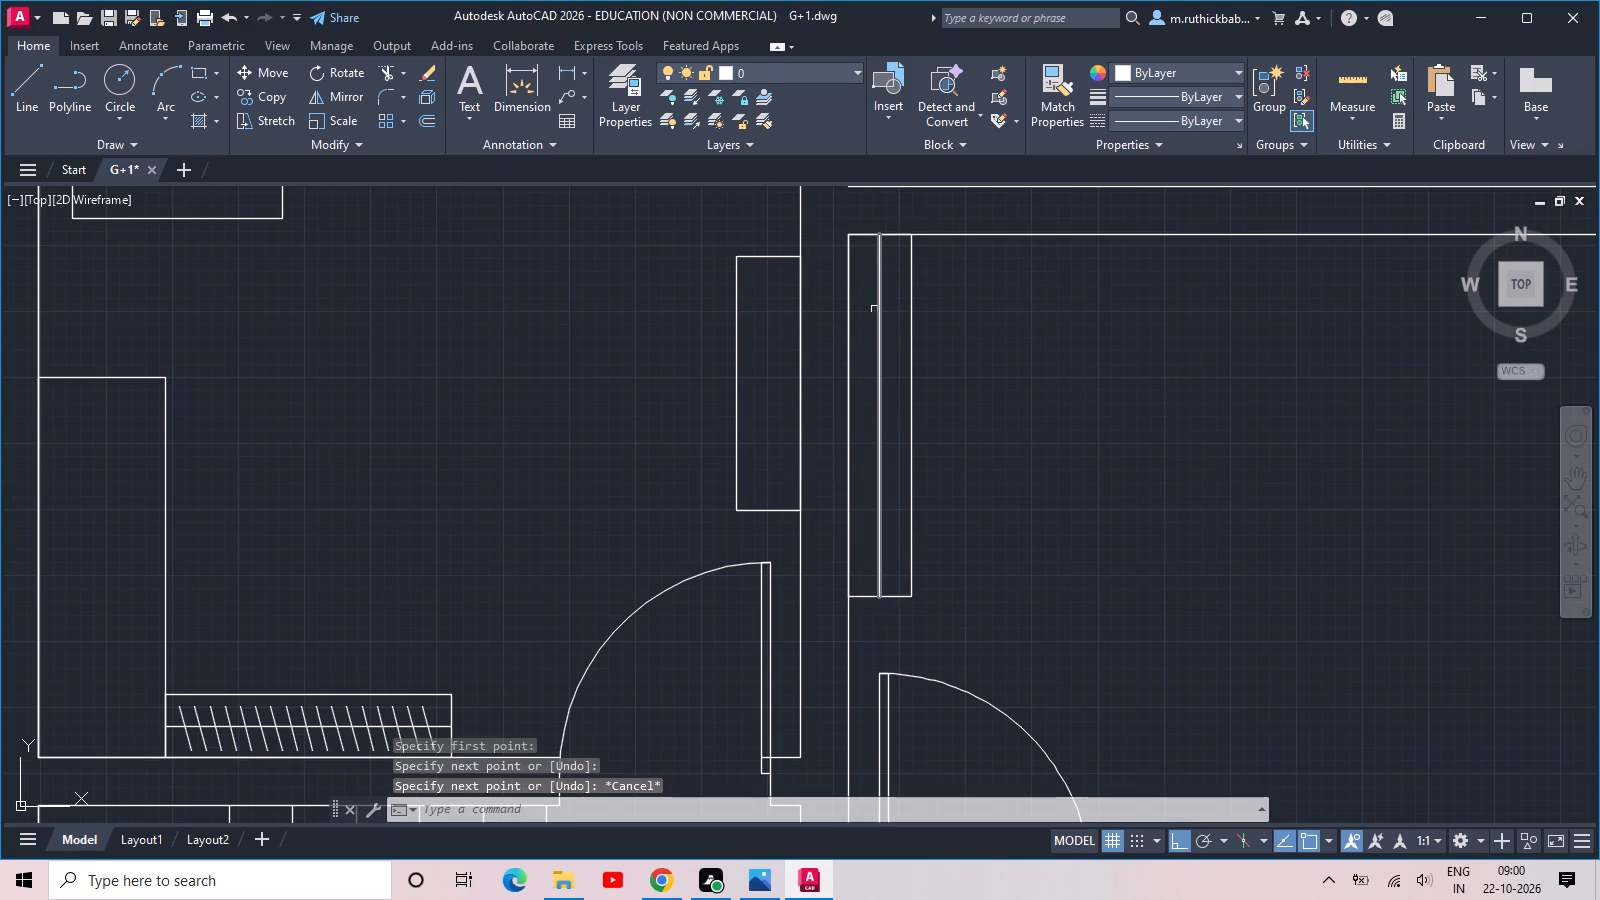
# Draw a short line slanting down to the right across the centre line near the tall rectangle's top end, with Ortho off.
pyautogui.write('L')
pyautogui.press('space')
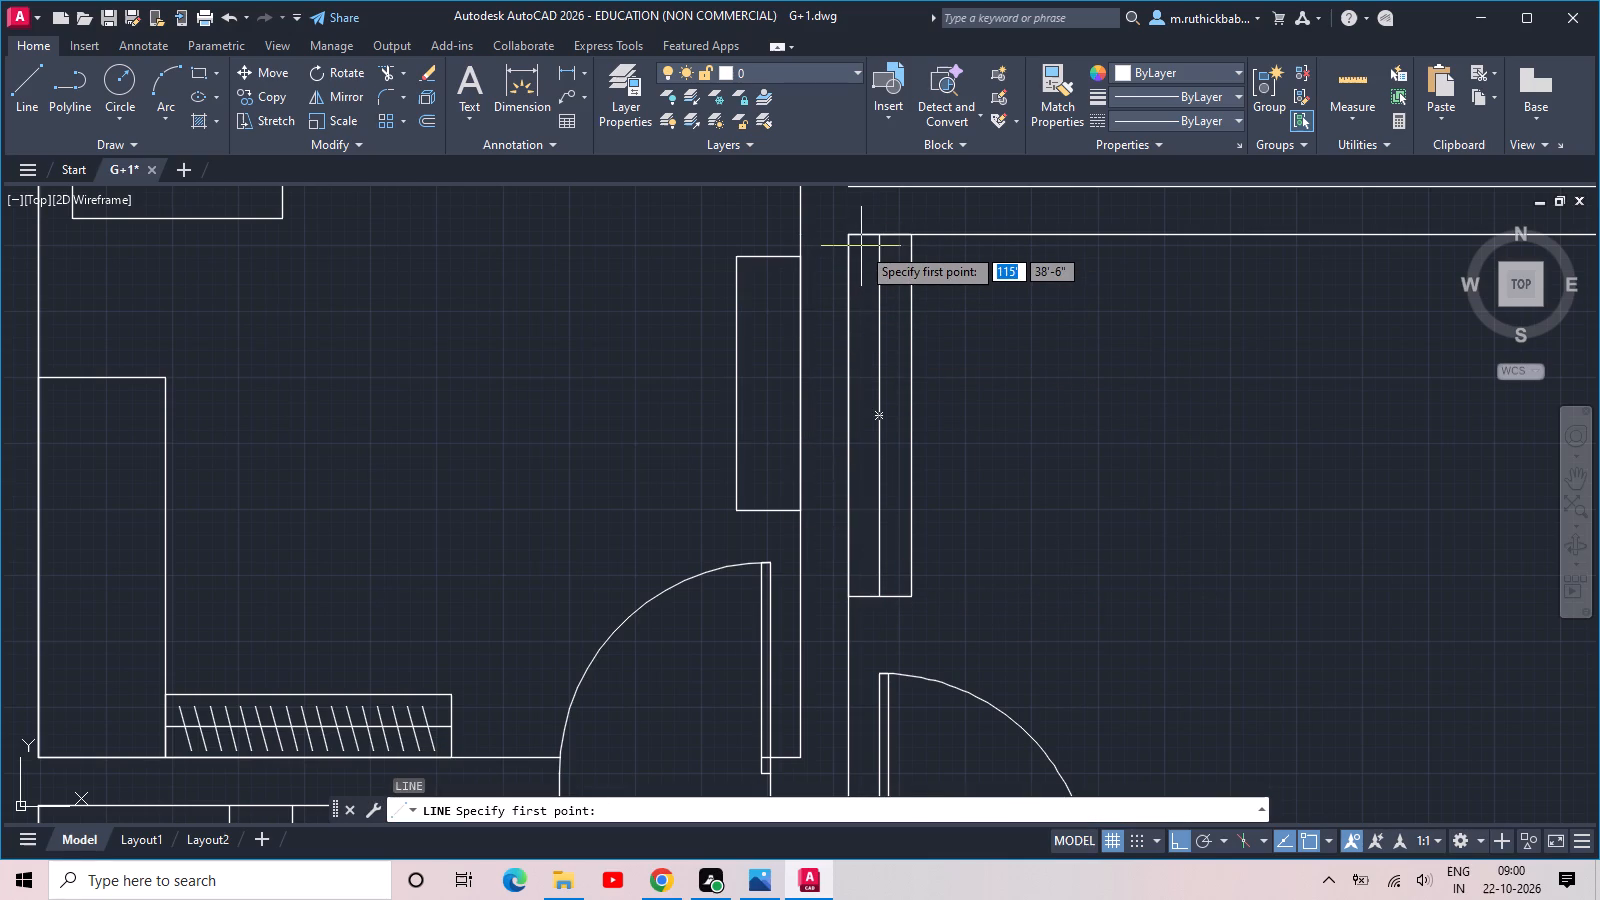
pyautogui.click(861, 246)
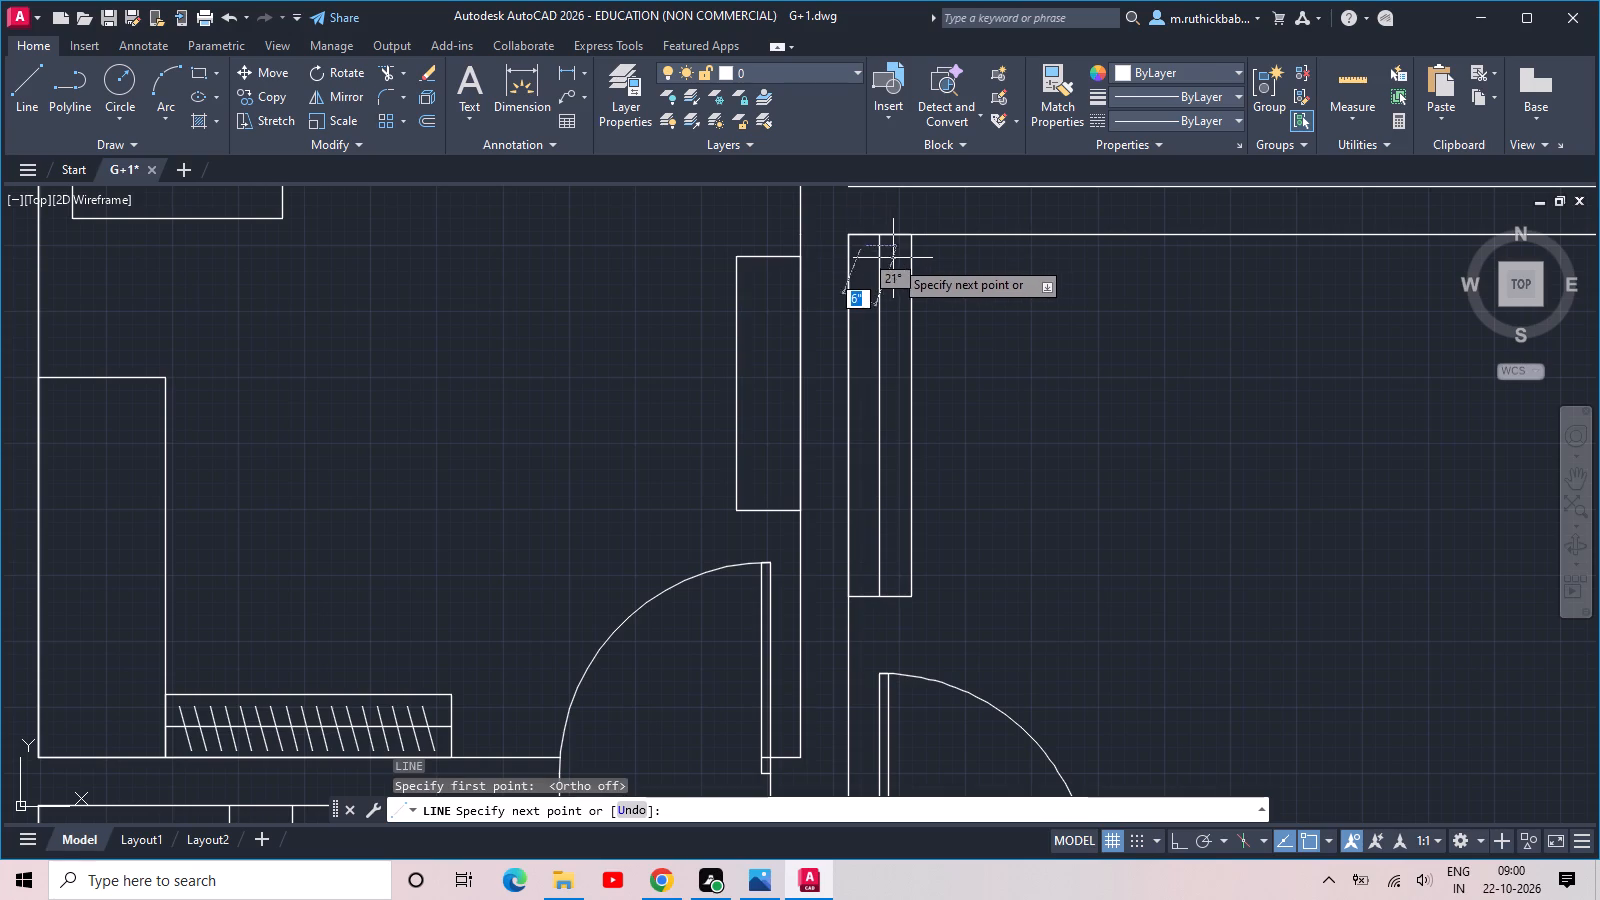
pyautogui.click(897, 261)
pyautogui.press('Escape')
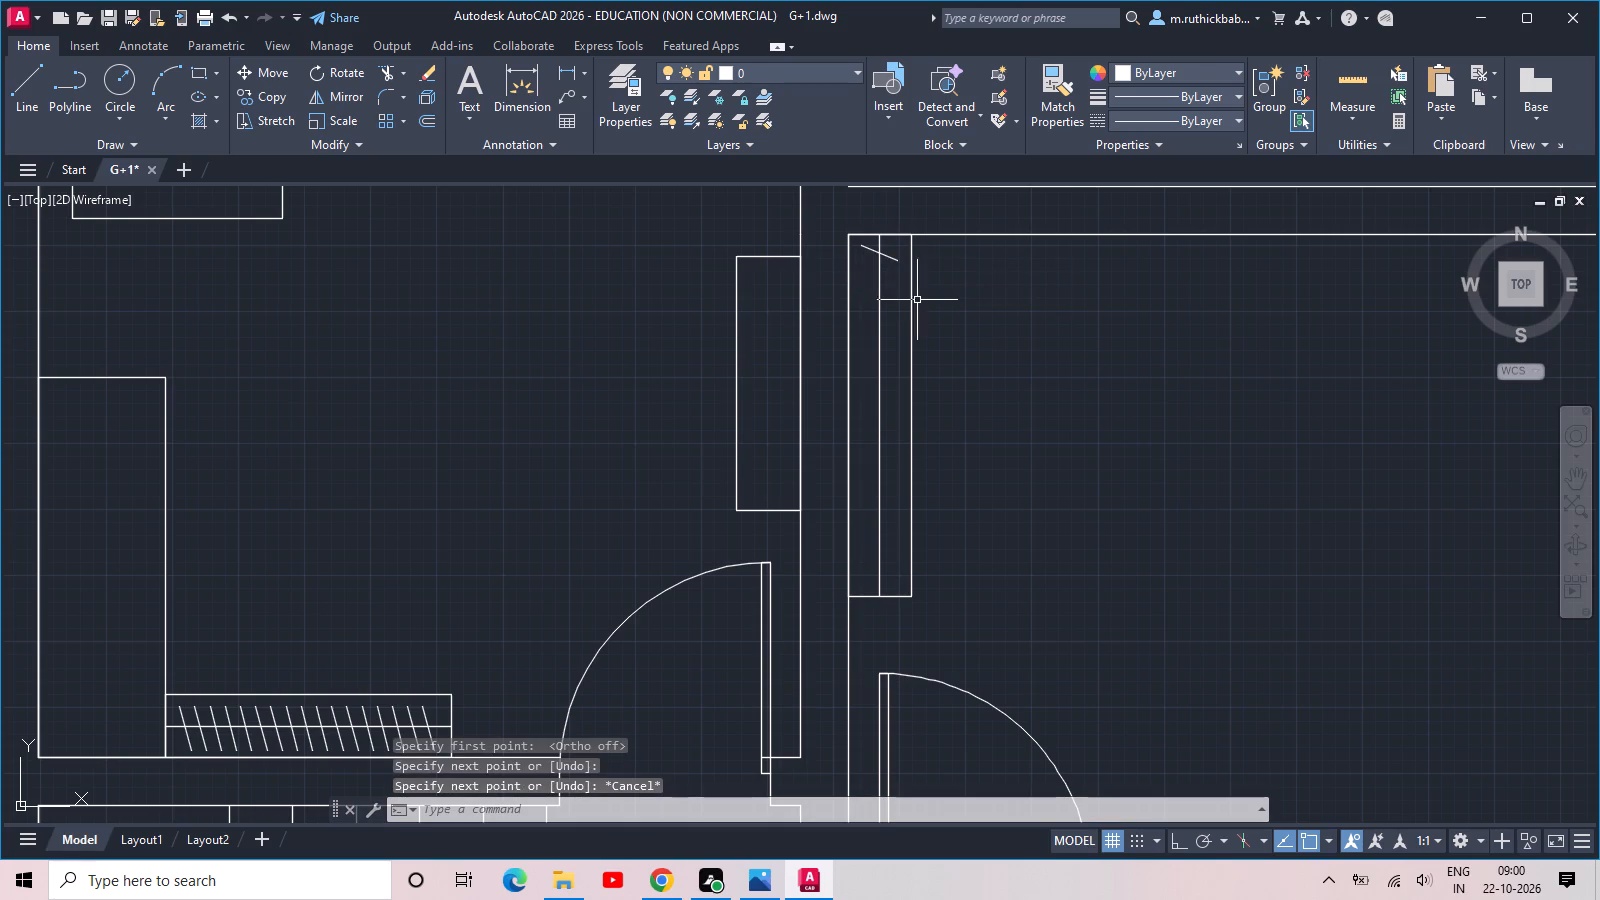
# Copy the slanted line down the tall rectangle as a vertical array of 16 items, with Ortho on.
pyautogui.write('CO')
pyautogui.press('space')
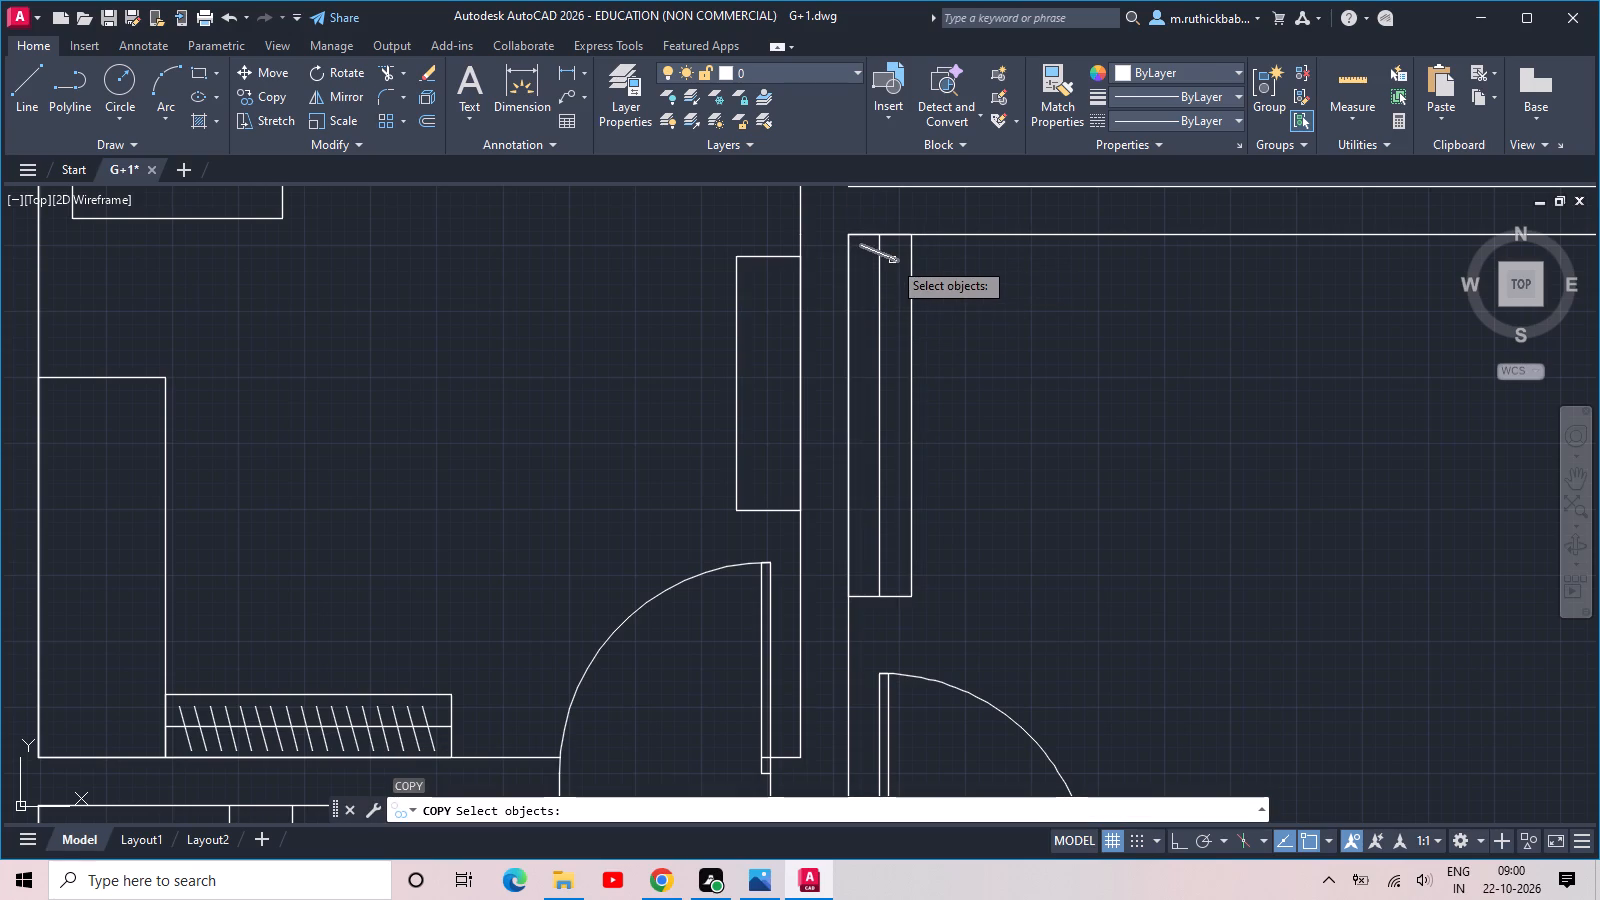
pyautogui.click(892, 260)
pyautogui.press('space')
pyautogui.click(894, 264)
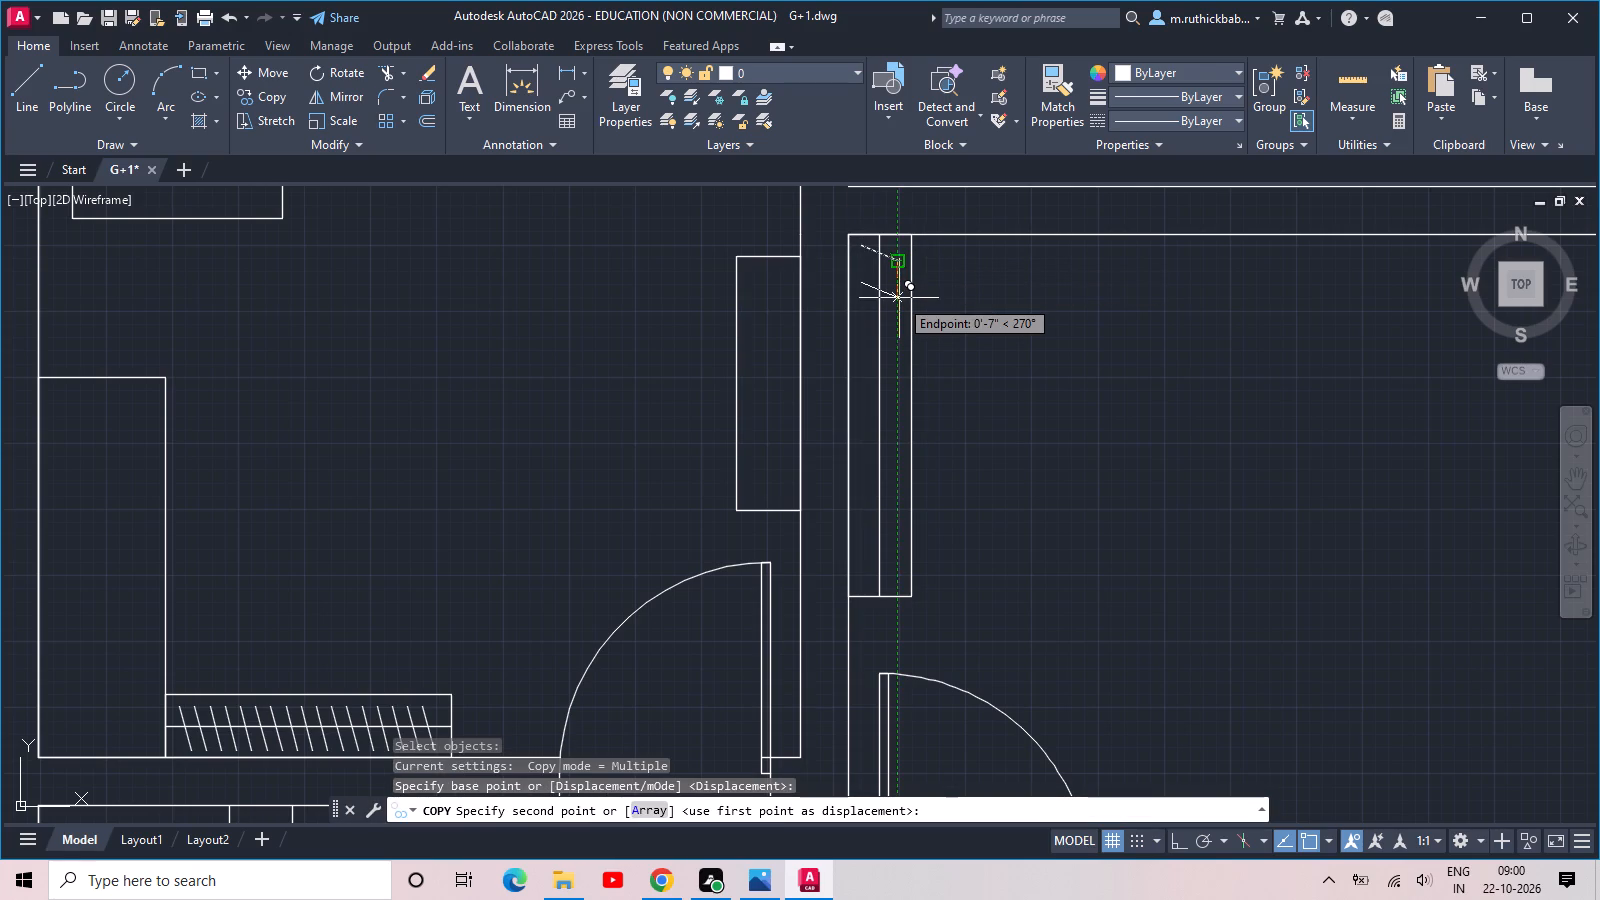
pyautogui.press('F8')
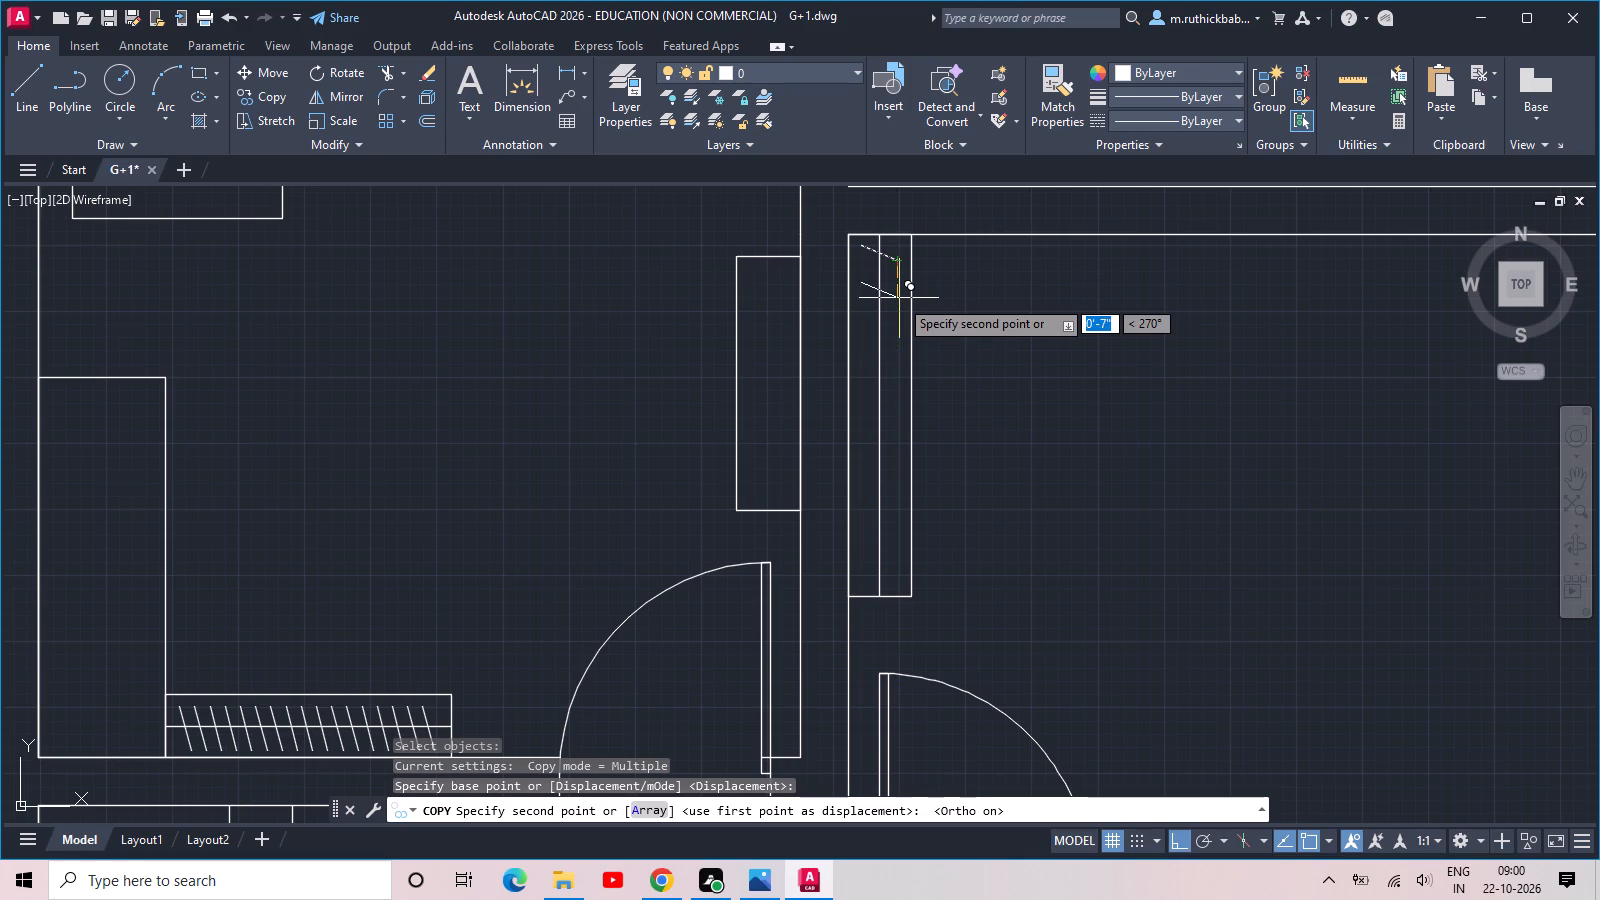
pyautogui.write('ARR')
pyautogui.press('space')
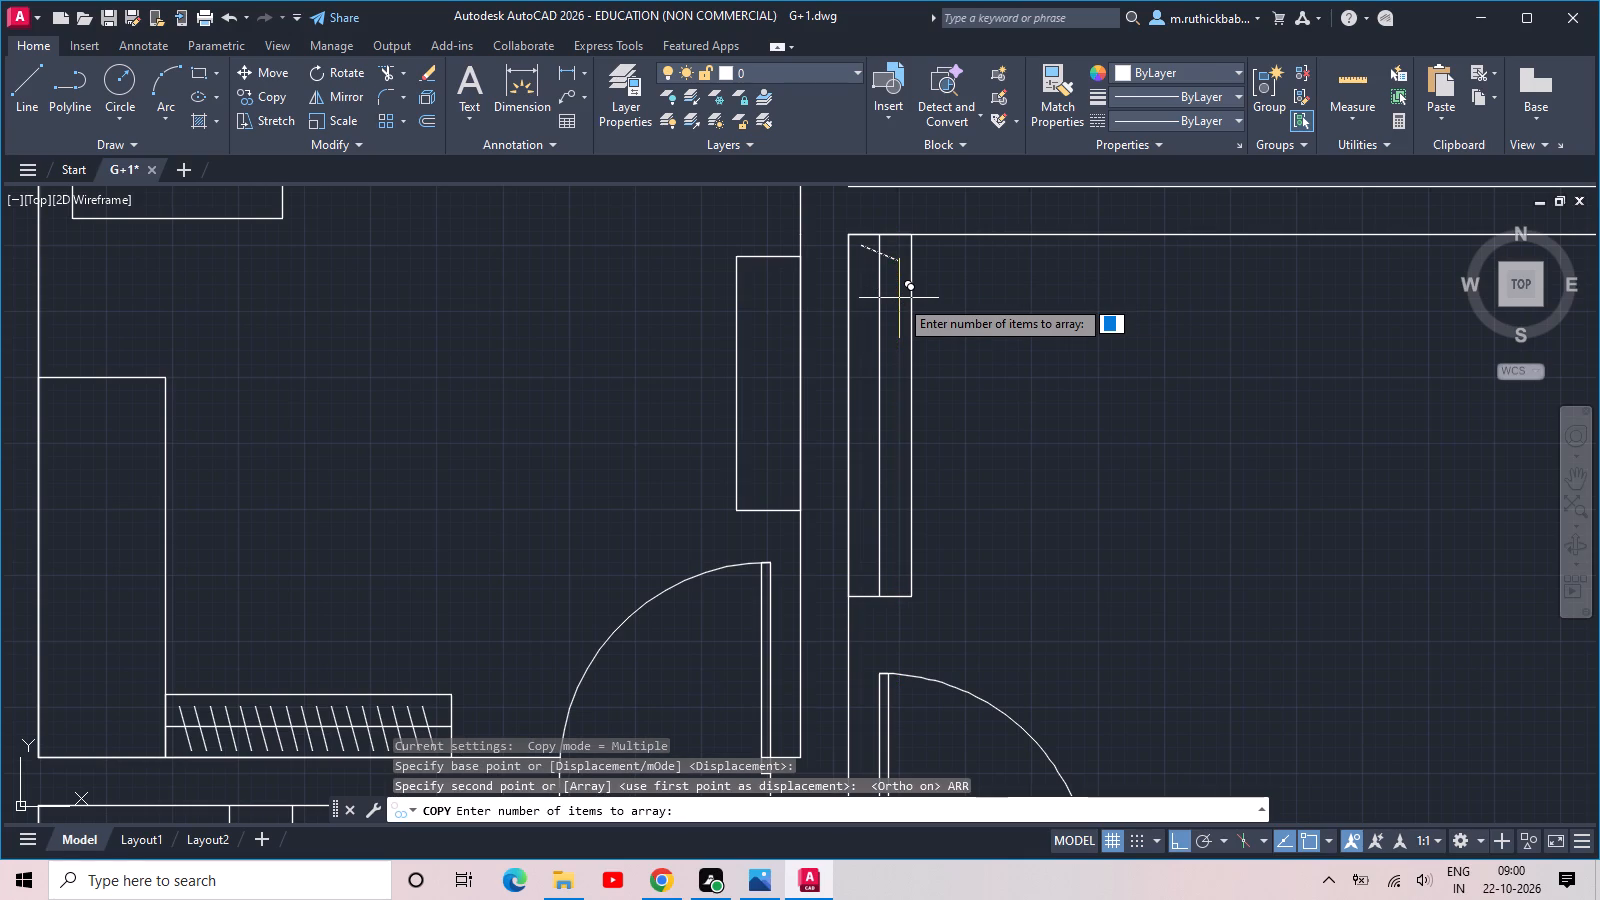
pyautogui.write('16')
pyautogui.press('space')
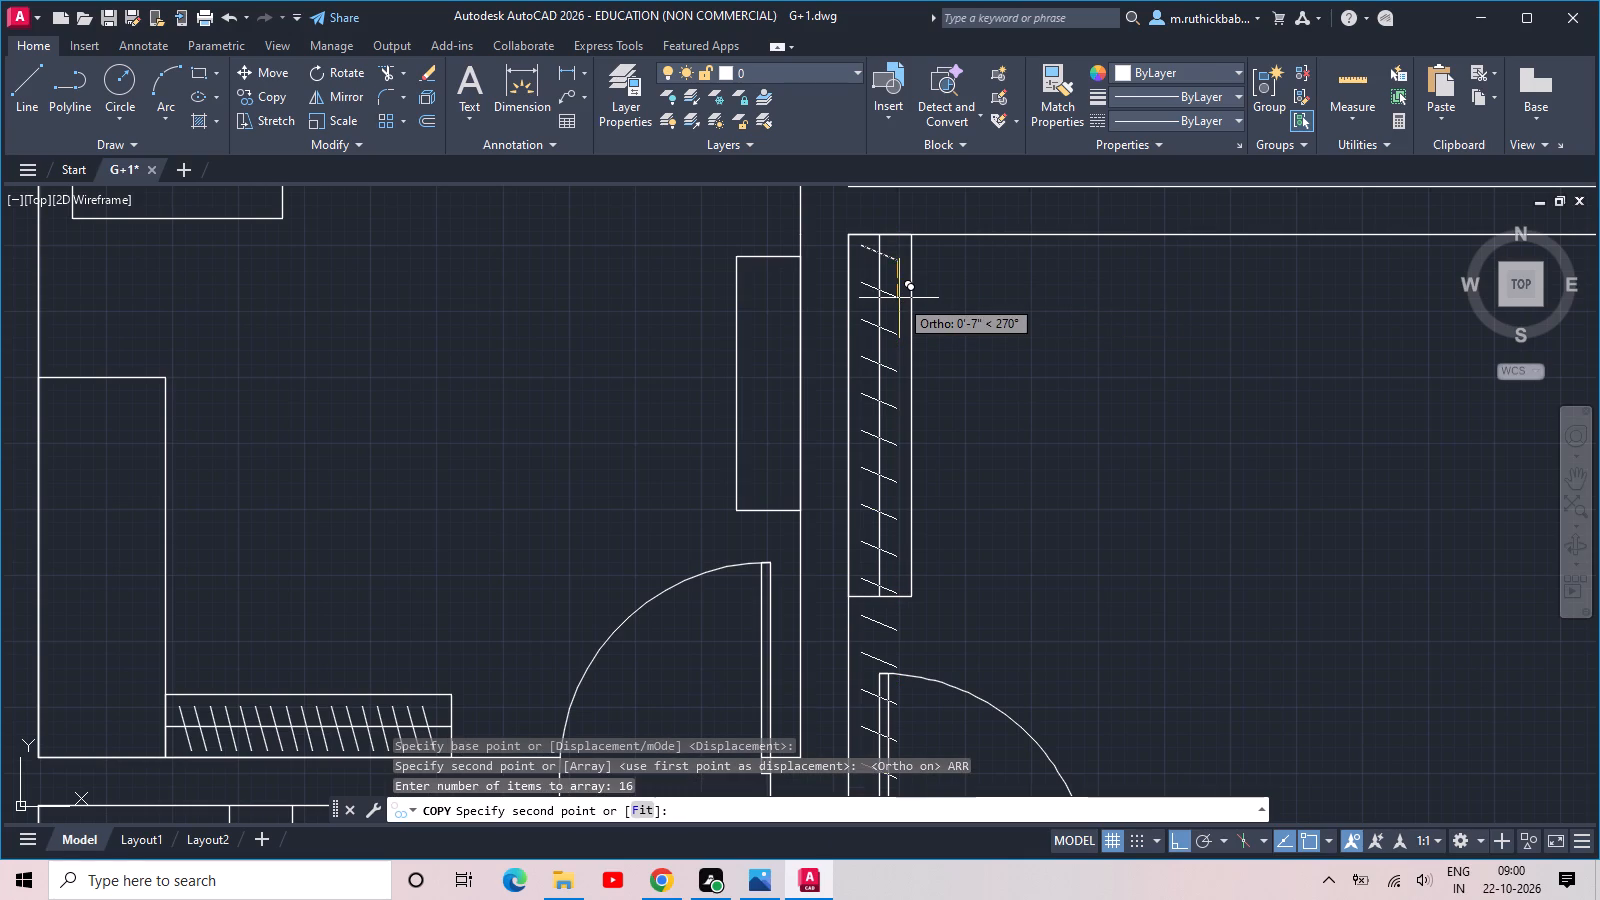
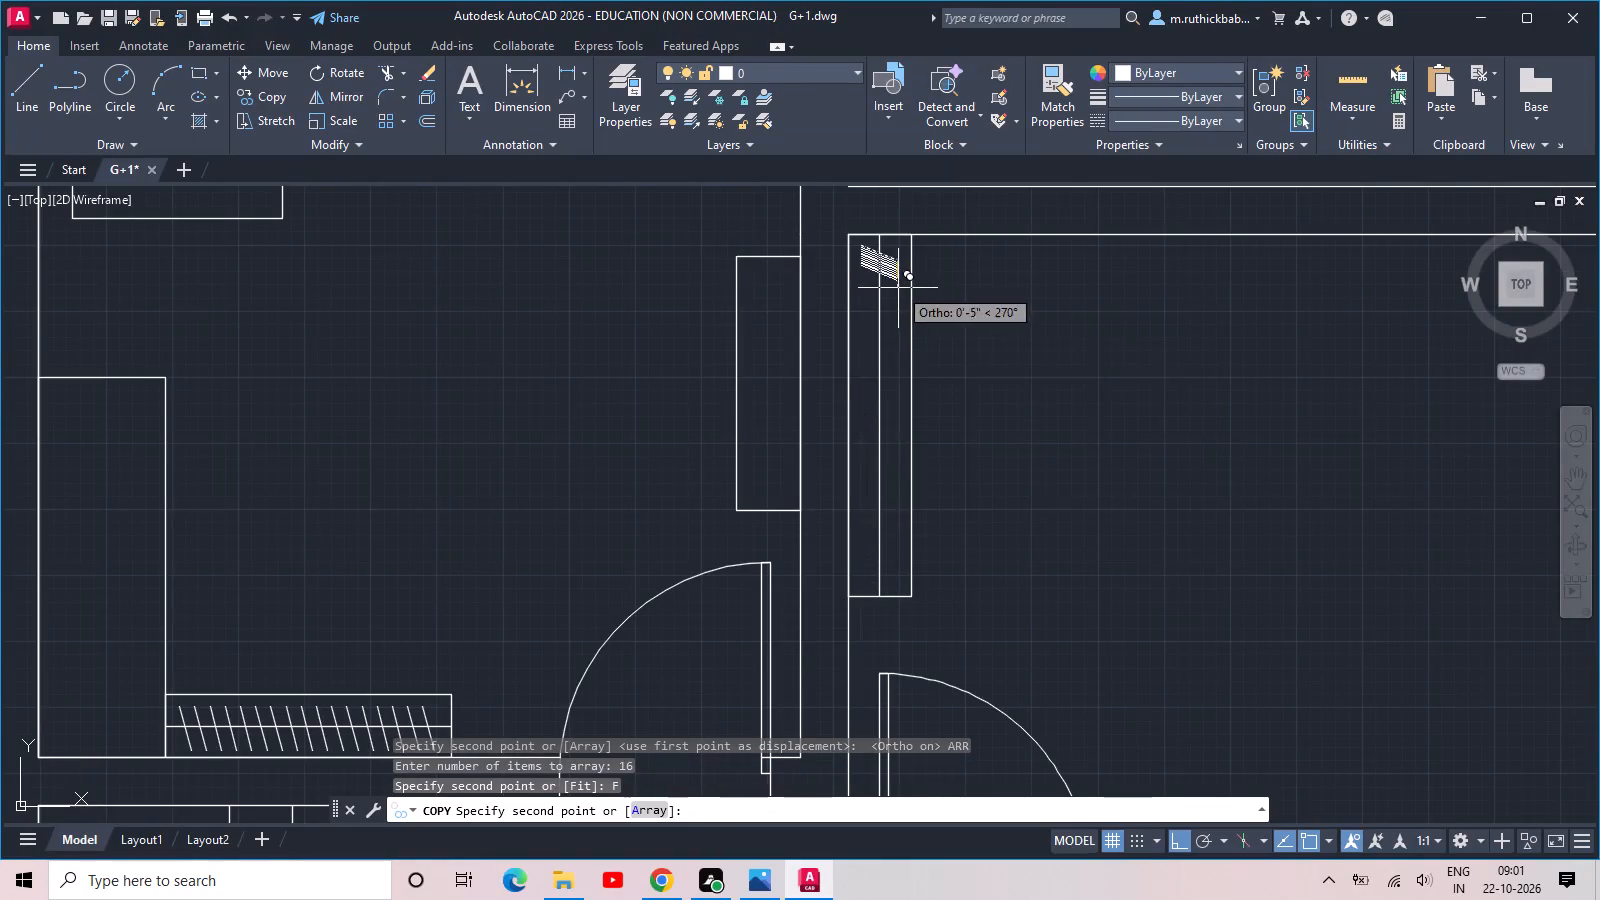
# Fit the 16-item array of slanted strokes down to the tall rectangle's lower end and finish the copy.
pyautogui.click(896, 583)
pyautogui.click(896, 583)
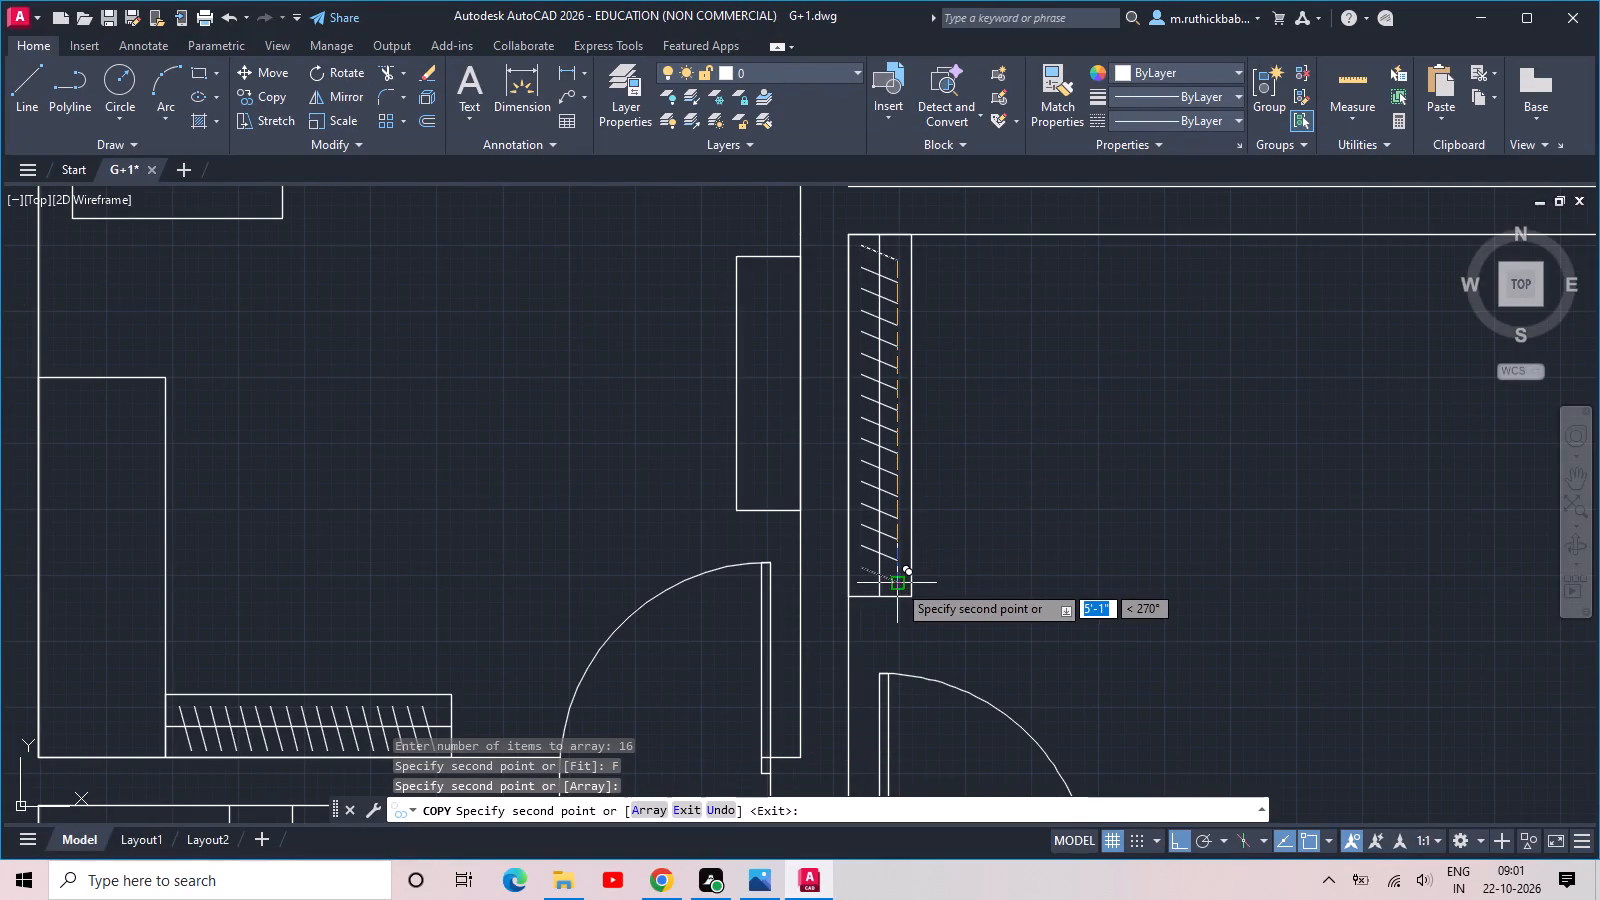
pyautogui.press('space')
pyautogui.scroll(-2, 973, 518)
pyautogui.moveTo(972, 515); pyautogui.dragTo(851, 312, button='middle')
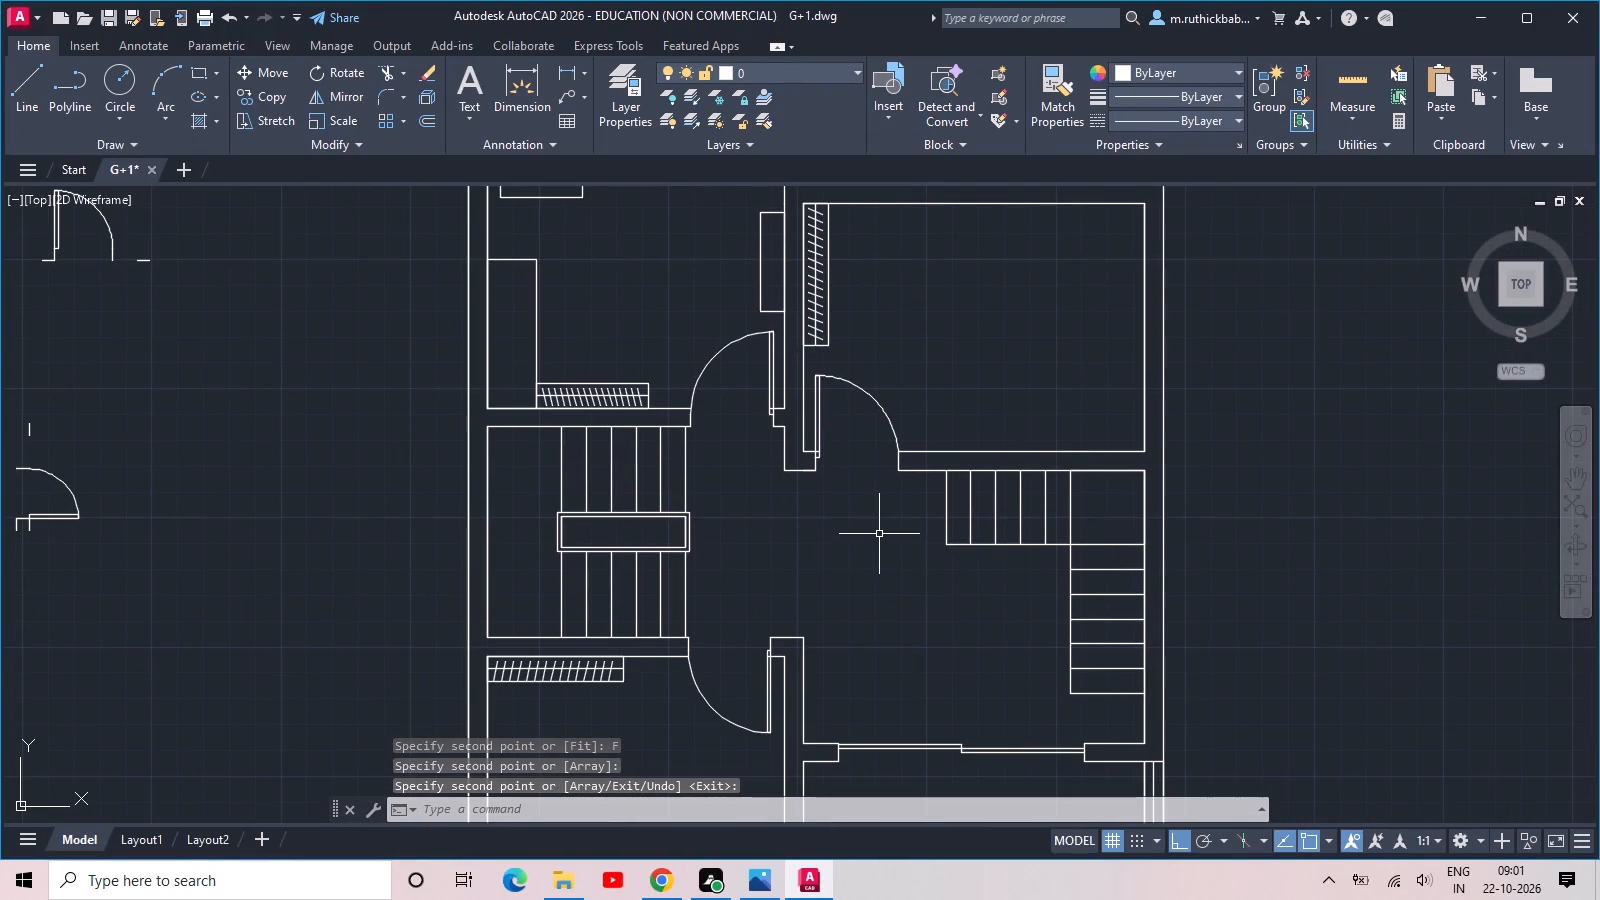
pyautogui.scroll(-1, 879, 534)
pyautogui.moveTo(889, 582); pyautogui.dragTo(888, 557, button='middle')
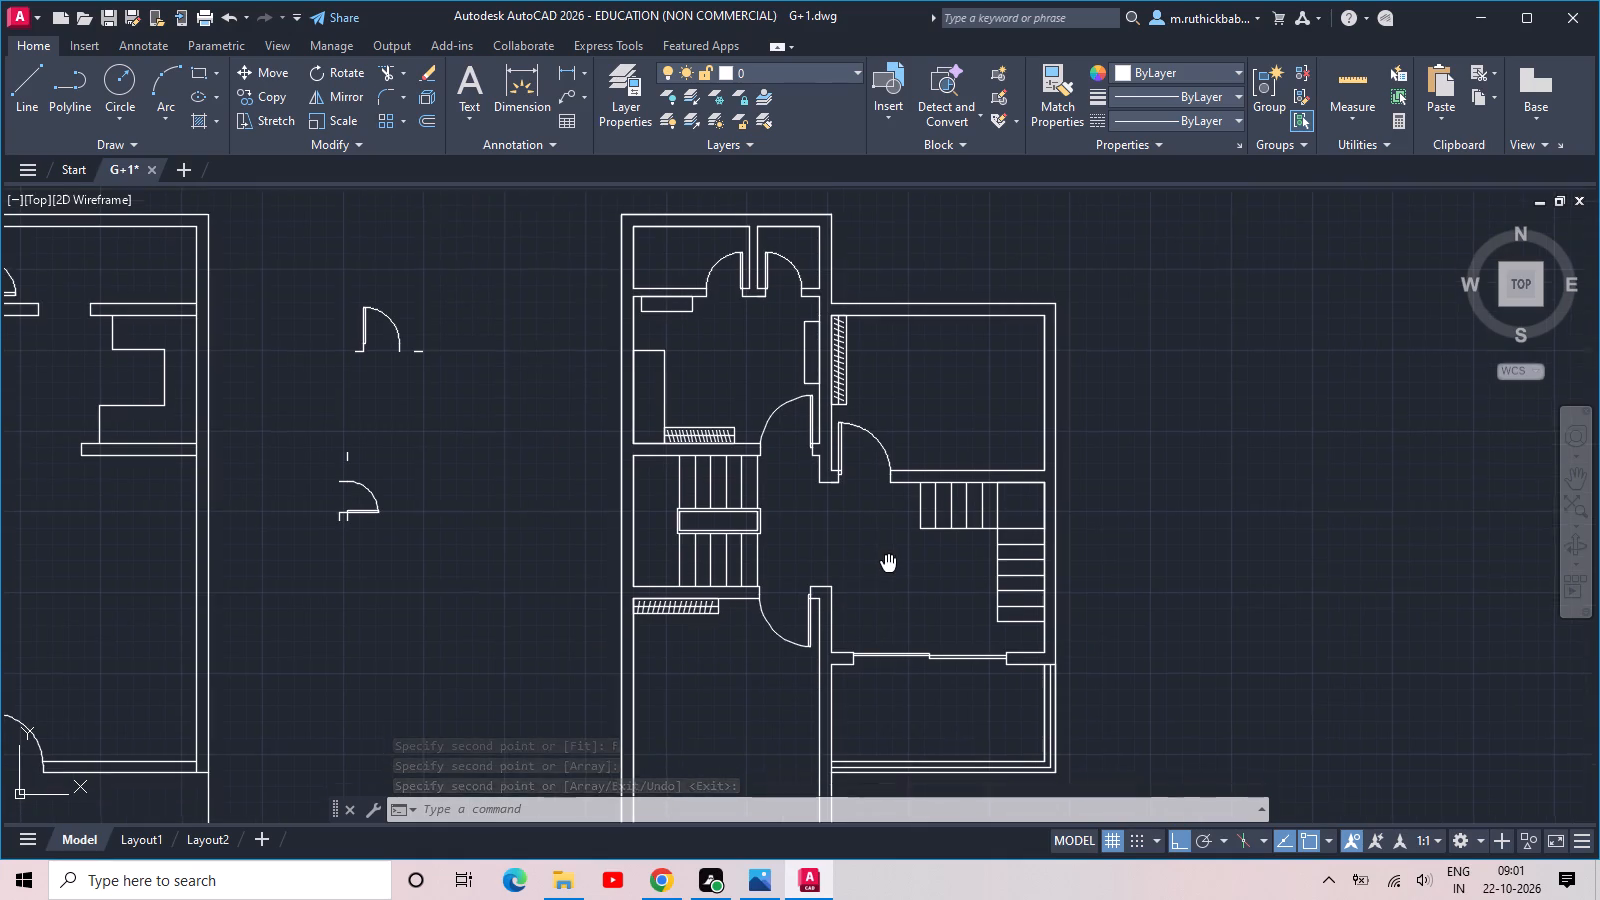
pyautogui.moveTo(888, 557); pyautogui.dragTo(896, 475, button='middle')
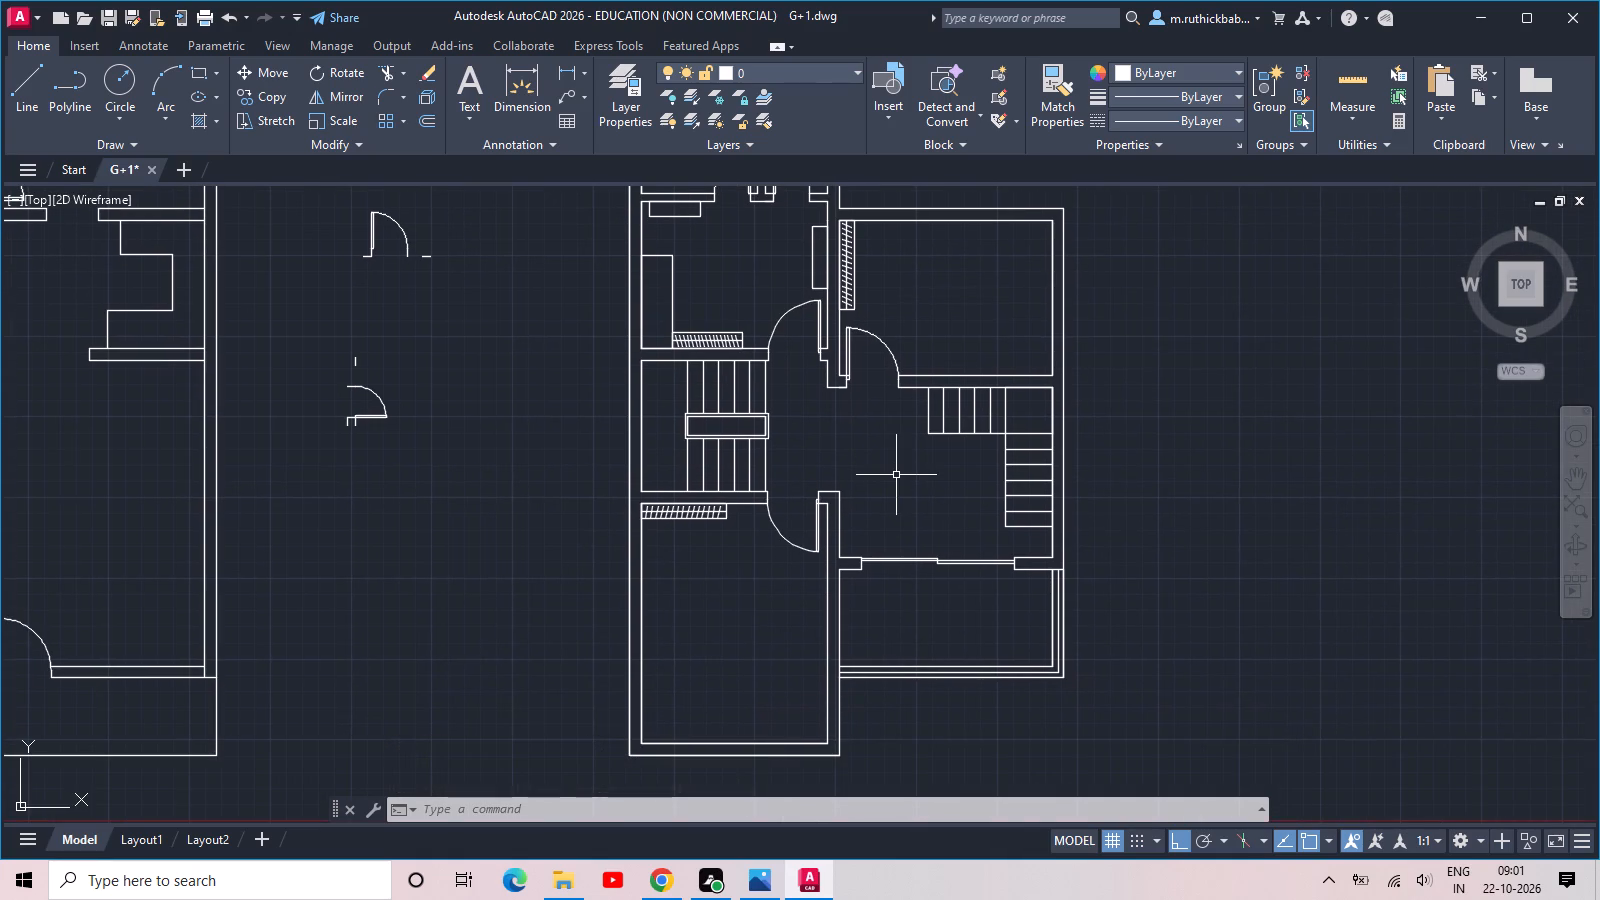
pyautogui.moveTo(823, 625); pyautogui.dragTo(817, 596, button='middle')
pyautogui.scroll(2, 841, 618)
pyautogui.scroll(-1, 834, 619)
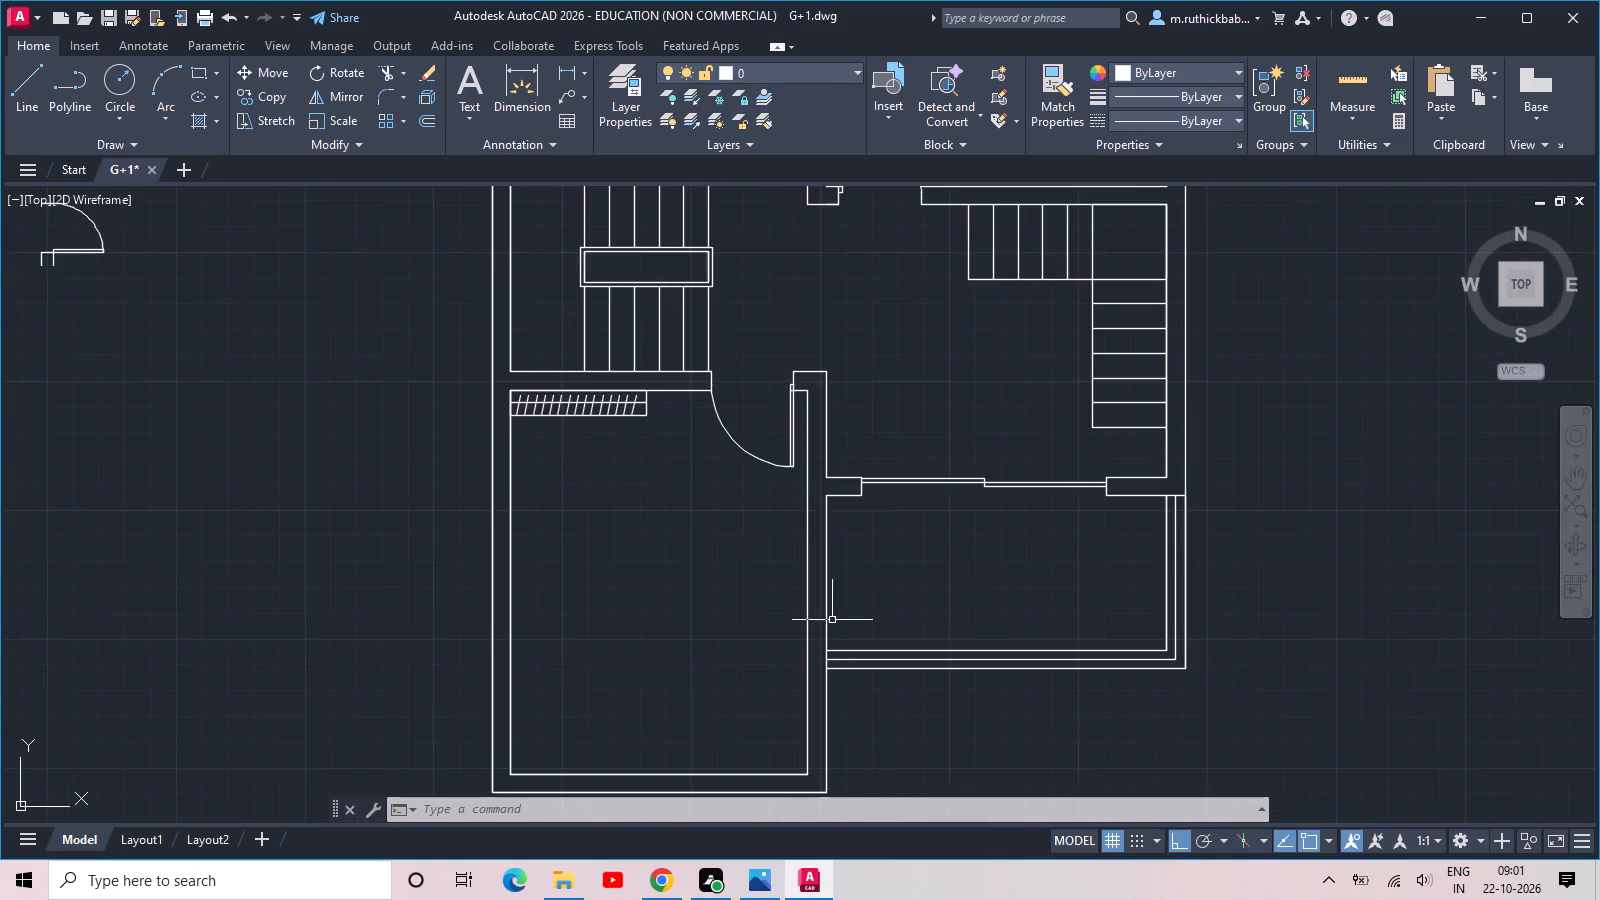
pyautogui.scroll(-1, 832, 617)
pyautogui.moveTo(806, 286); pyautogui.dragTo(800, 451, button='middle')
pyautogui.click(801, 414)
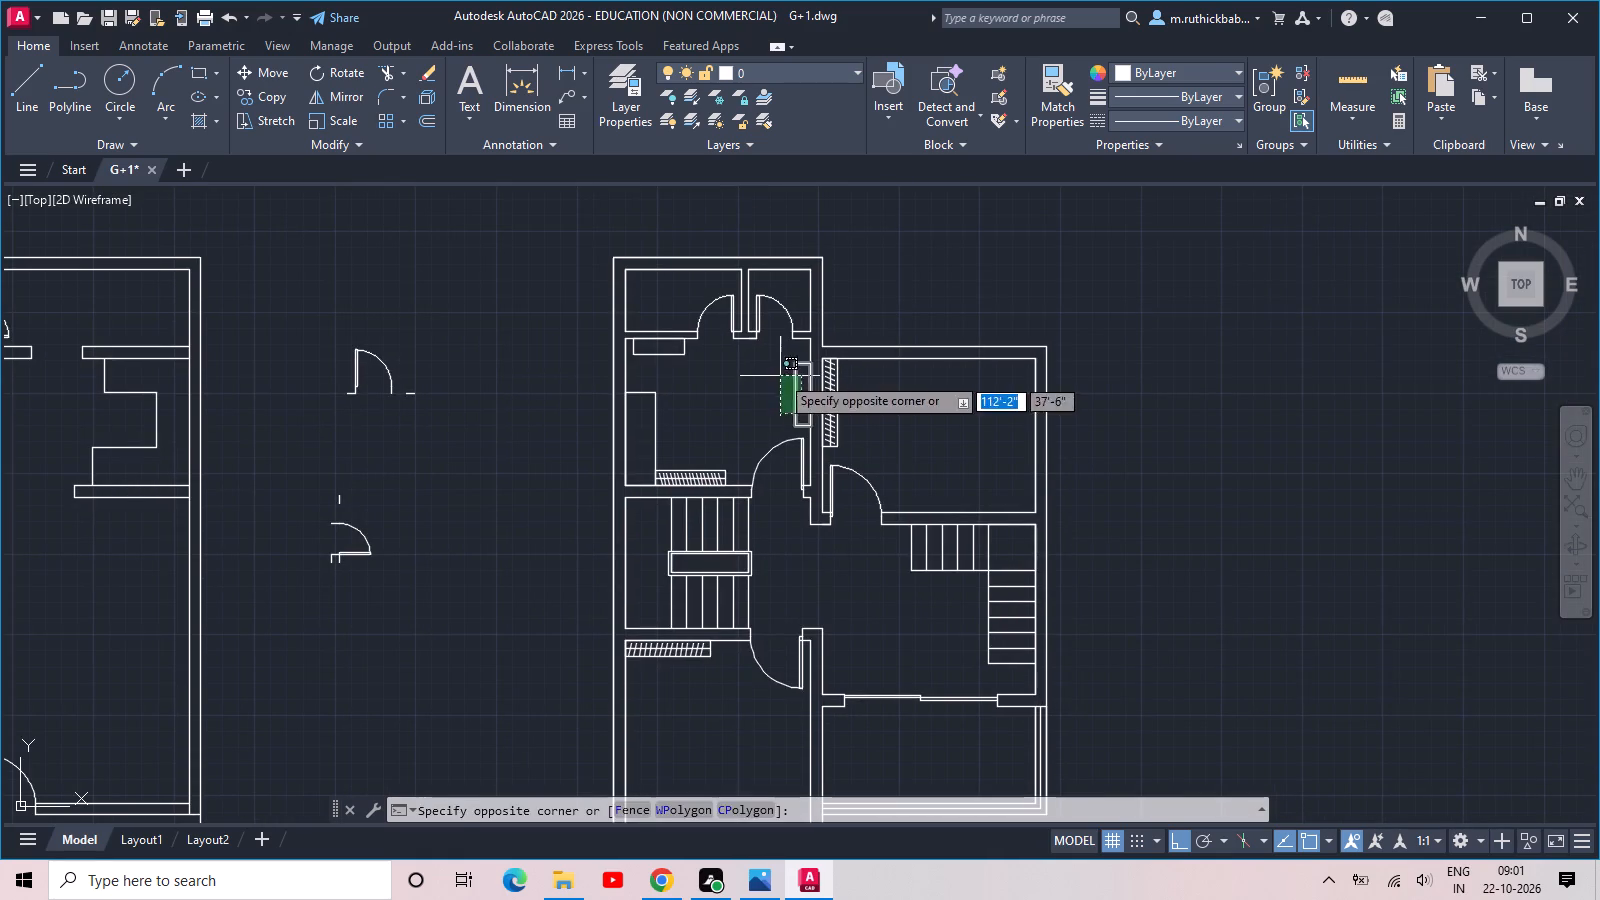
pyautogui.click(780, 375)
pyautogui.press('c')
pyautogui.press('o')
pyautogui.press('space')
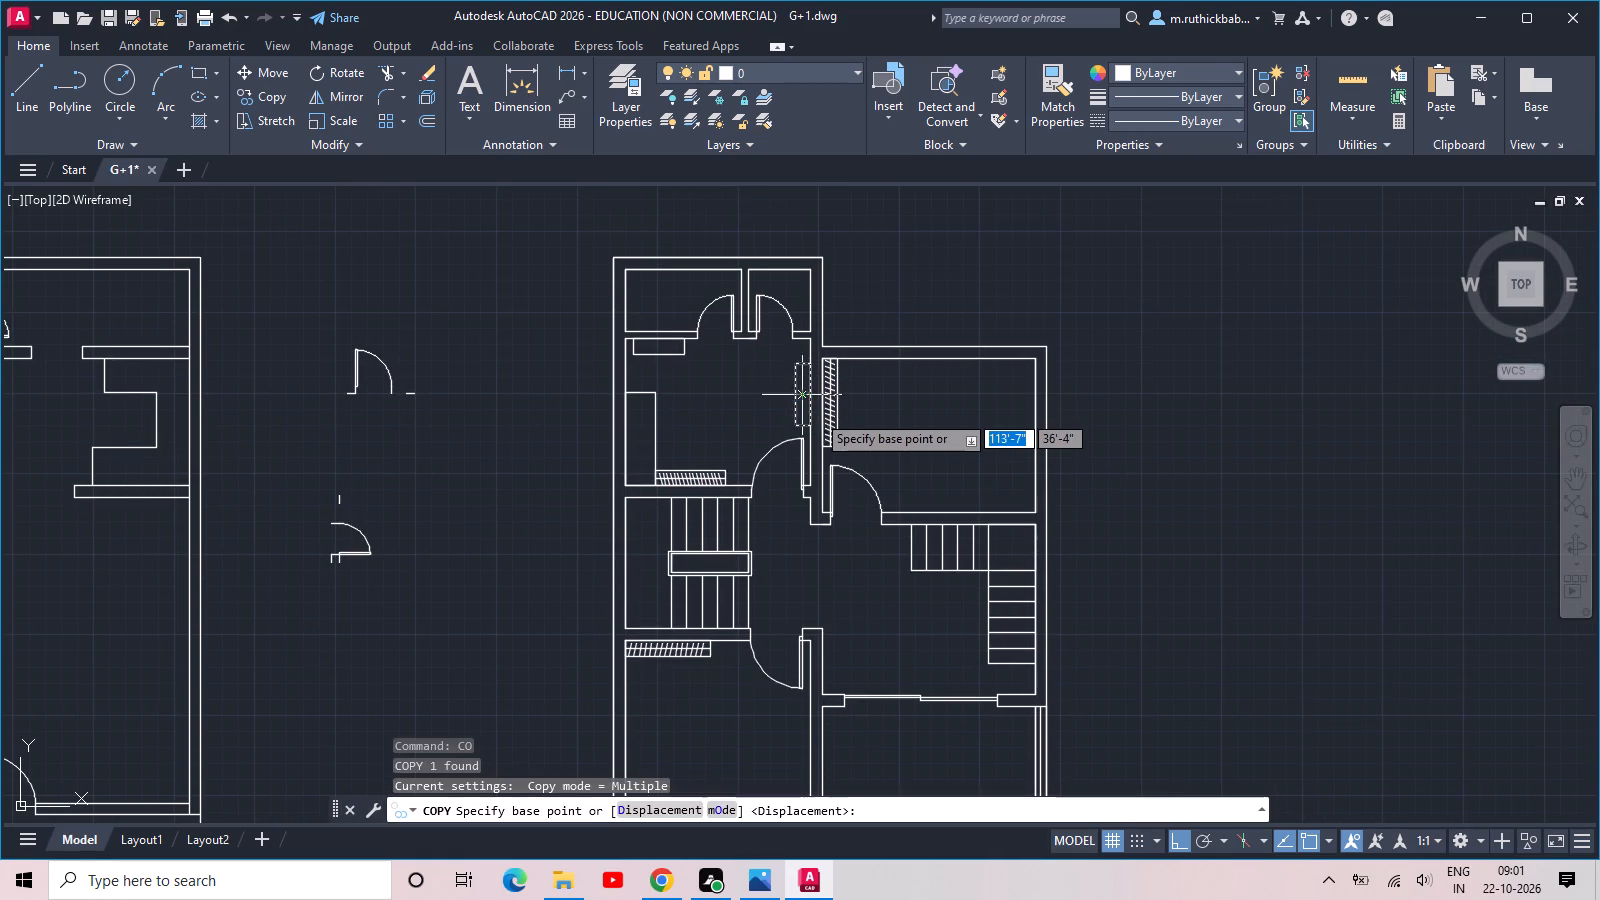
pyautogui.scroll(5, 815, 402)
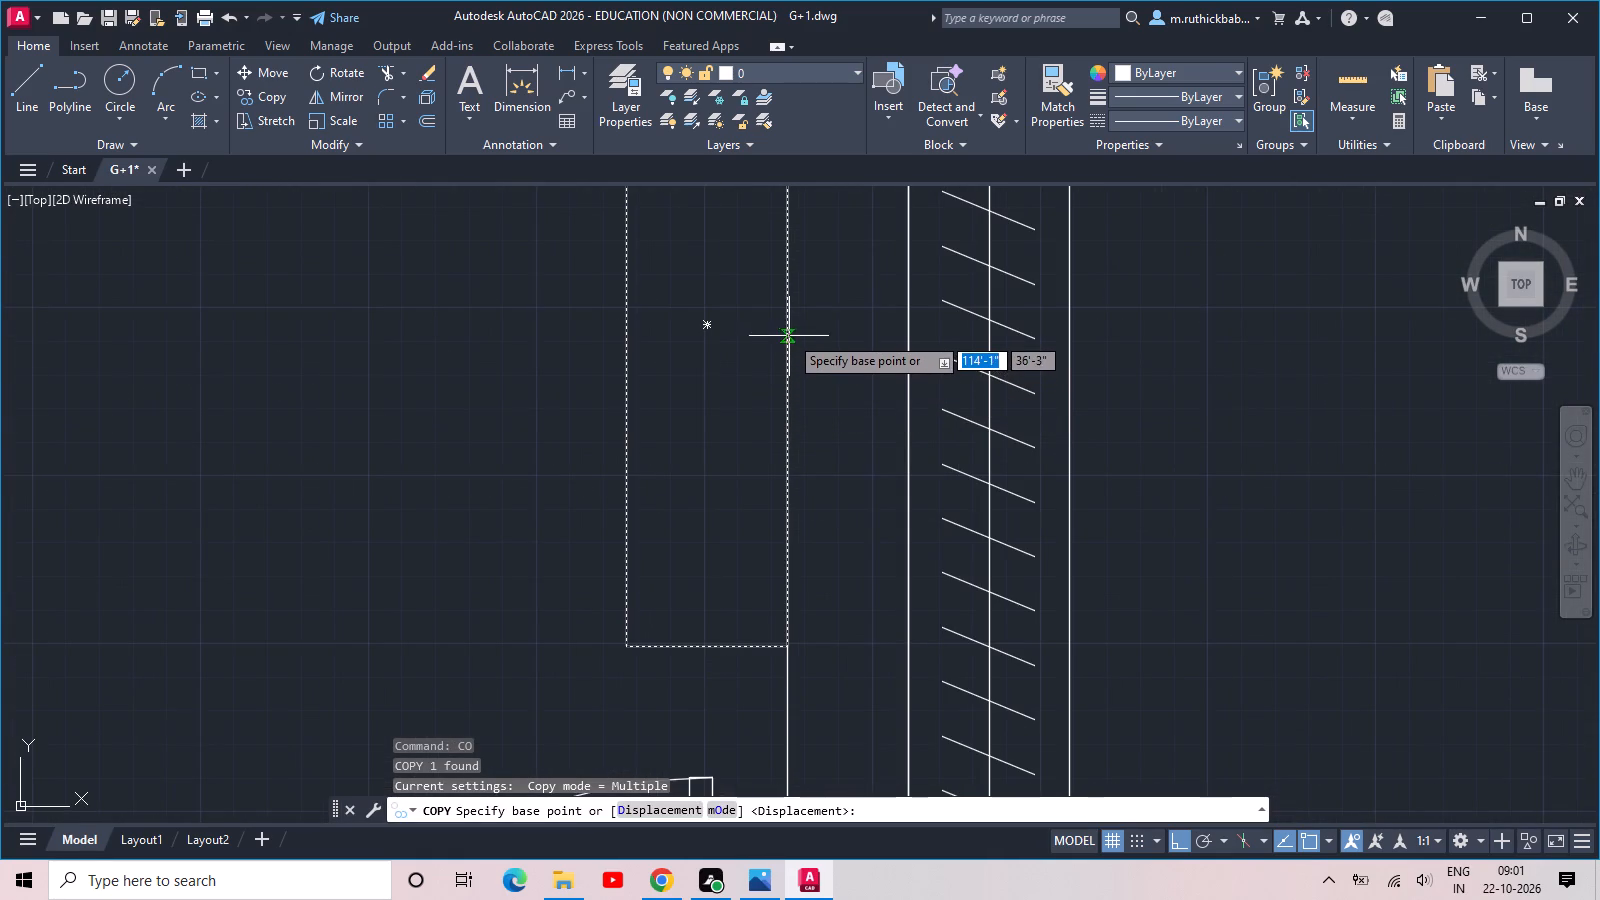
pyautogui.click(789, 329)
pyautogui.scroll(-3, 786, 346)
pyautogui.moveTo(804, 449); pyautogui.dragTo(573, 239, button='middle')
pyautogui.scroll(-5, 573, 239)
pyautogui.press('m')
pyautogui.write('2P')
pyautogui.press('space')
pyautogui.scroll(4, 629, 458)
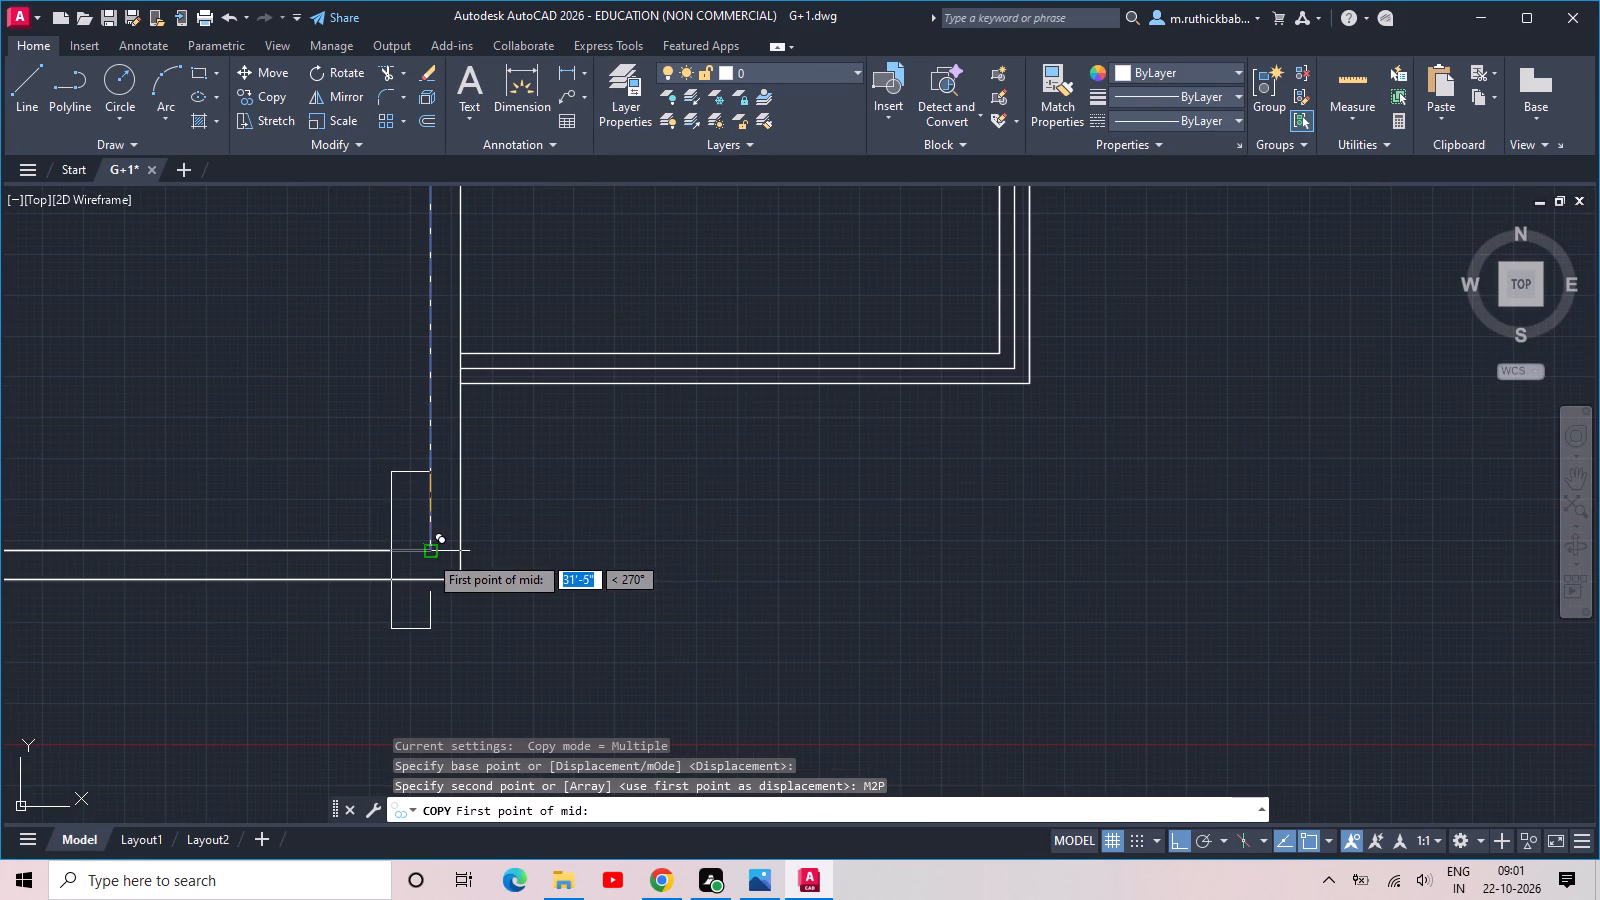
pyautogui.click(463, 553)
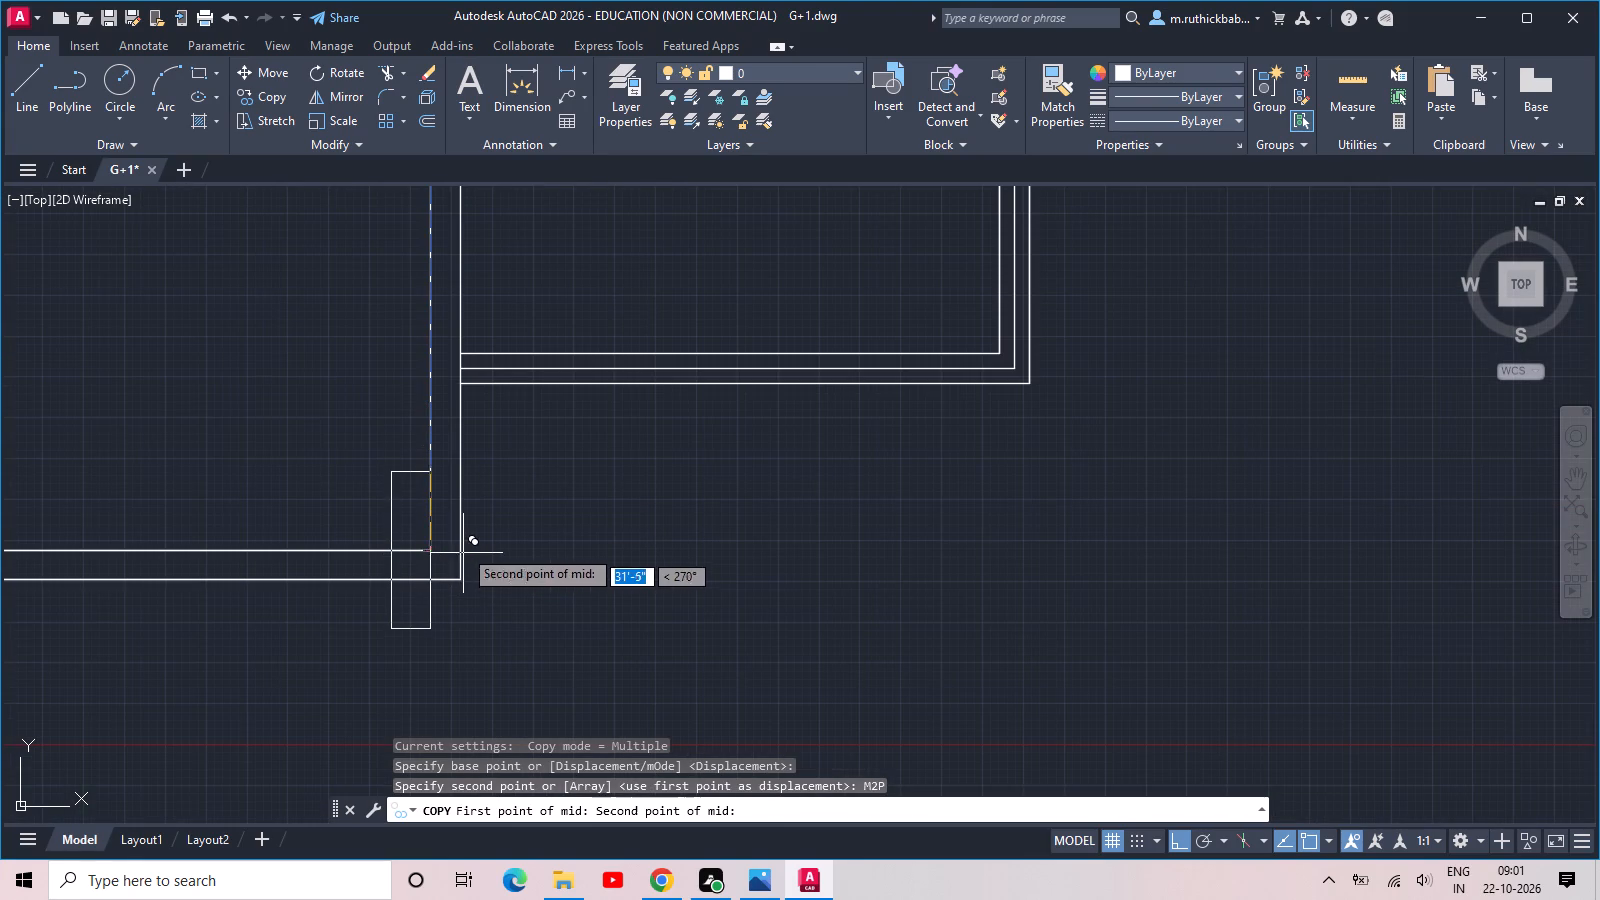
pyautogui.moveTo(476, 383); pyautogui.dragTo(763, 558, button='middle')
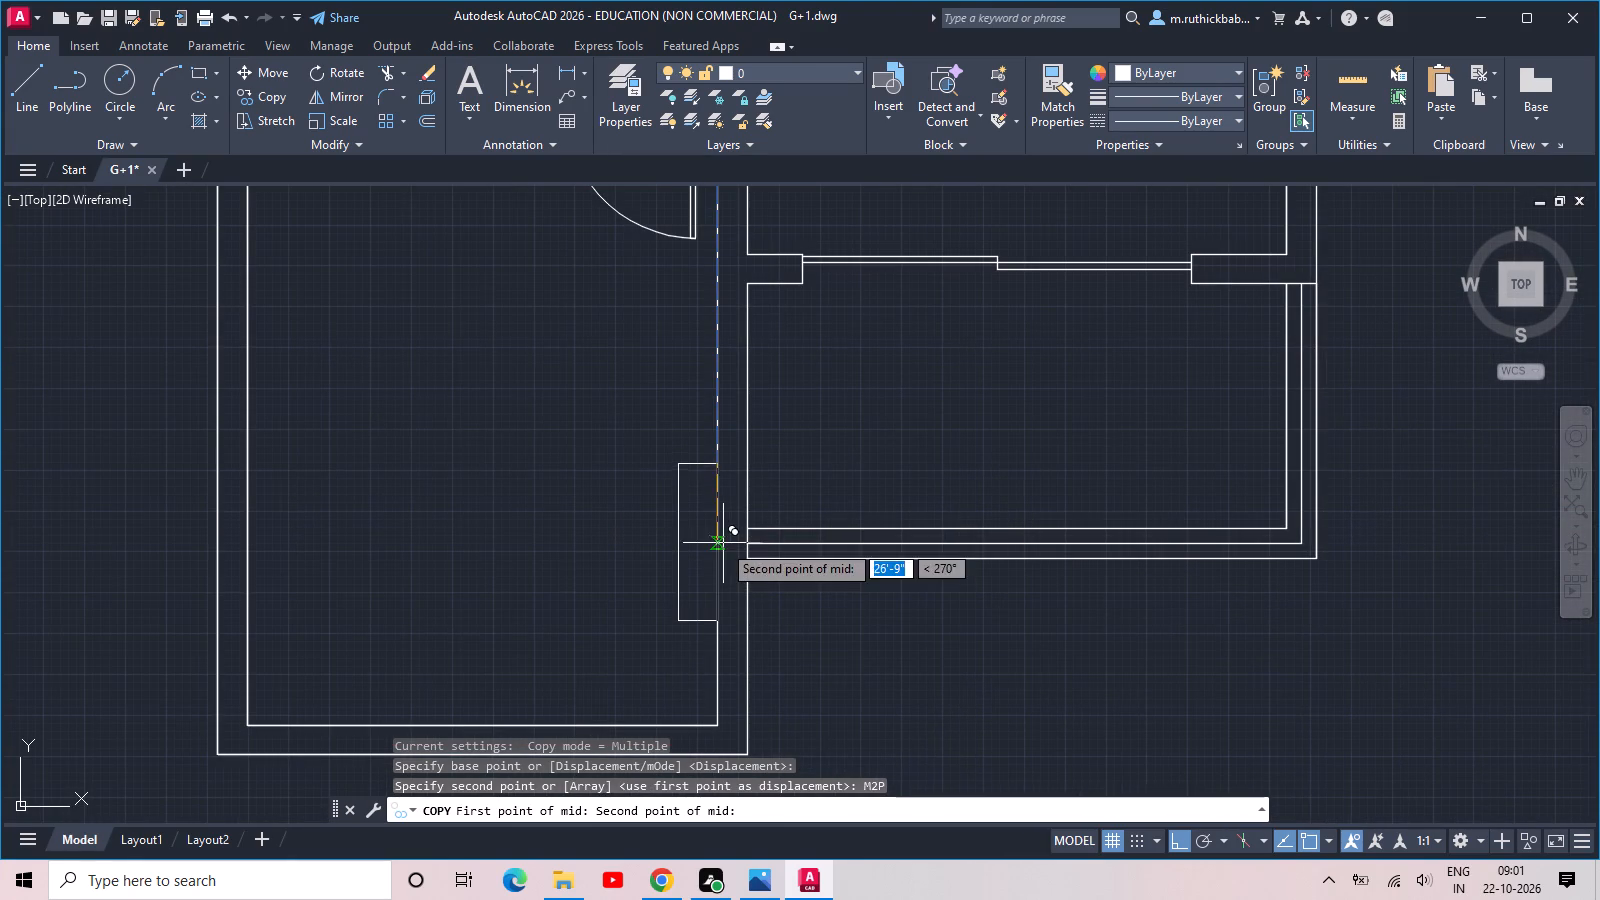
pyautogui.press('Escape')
# Copy the plain rectangle on the upper bedroom's right wall to the lower room's right wall, centred between the wall's inner corners with M2P.
pyautogui.scroll(-2, 664, 499)
pyautogui.press('space')
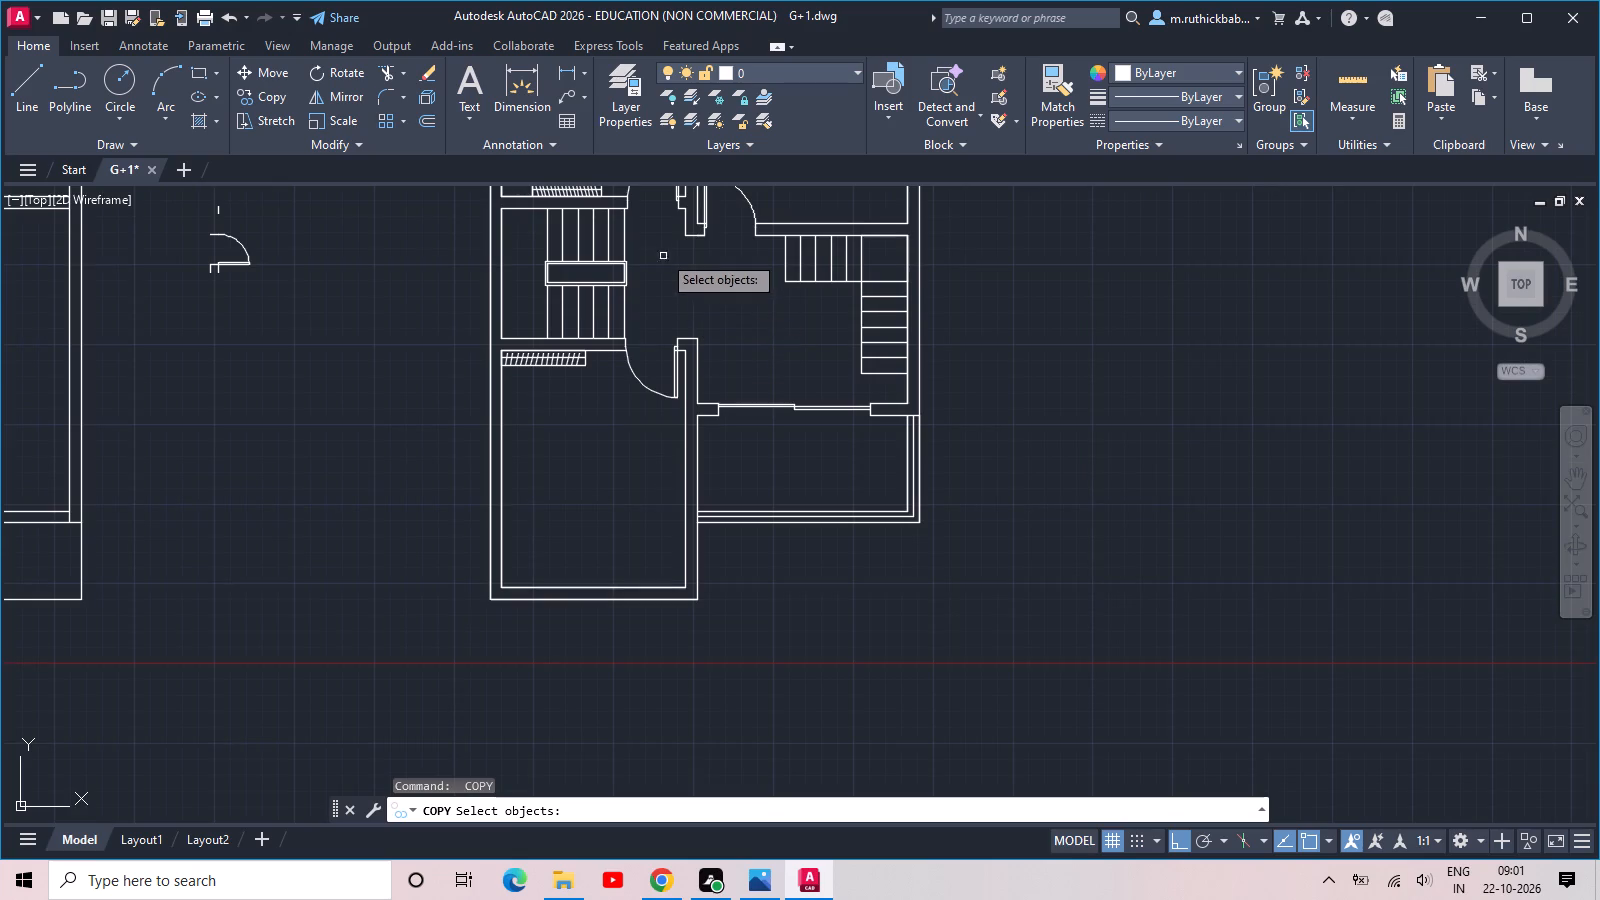
pyautogui.moveTo(669, 291); pyautogui.dragTo(704, 441, button='middle')
pyautogui.scroll(-1, 704, 447)
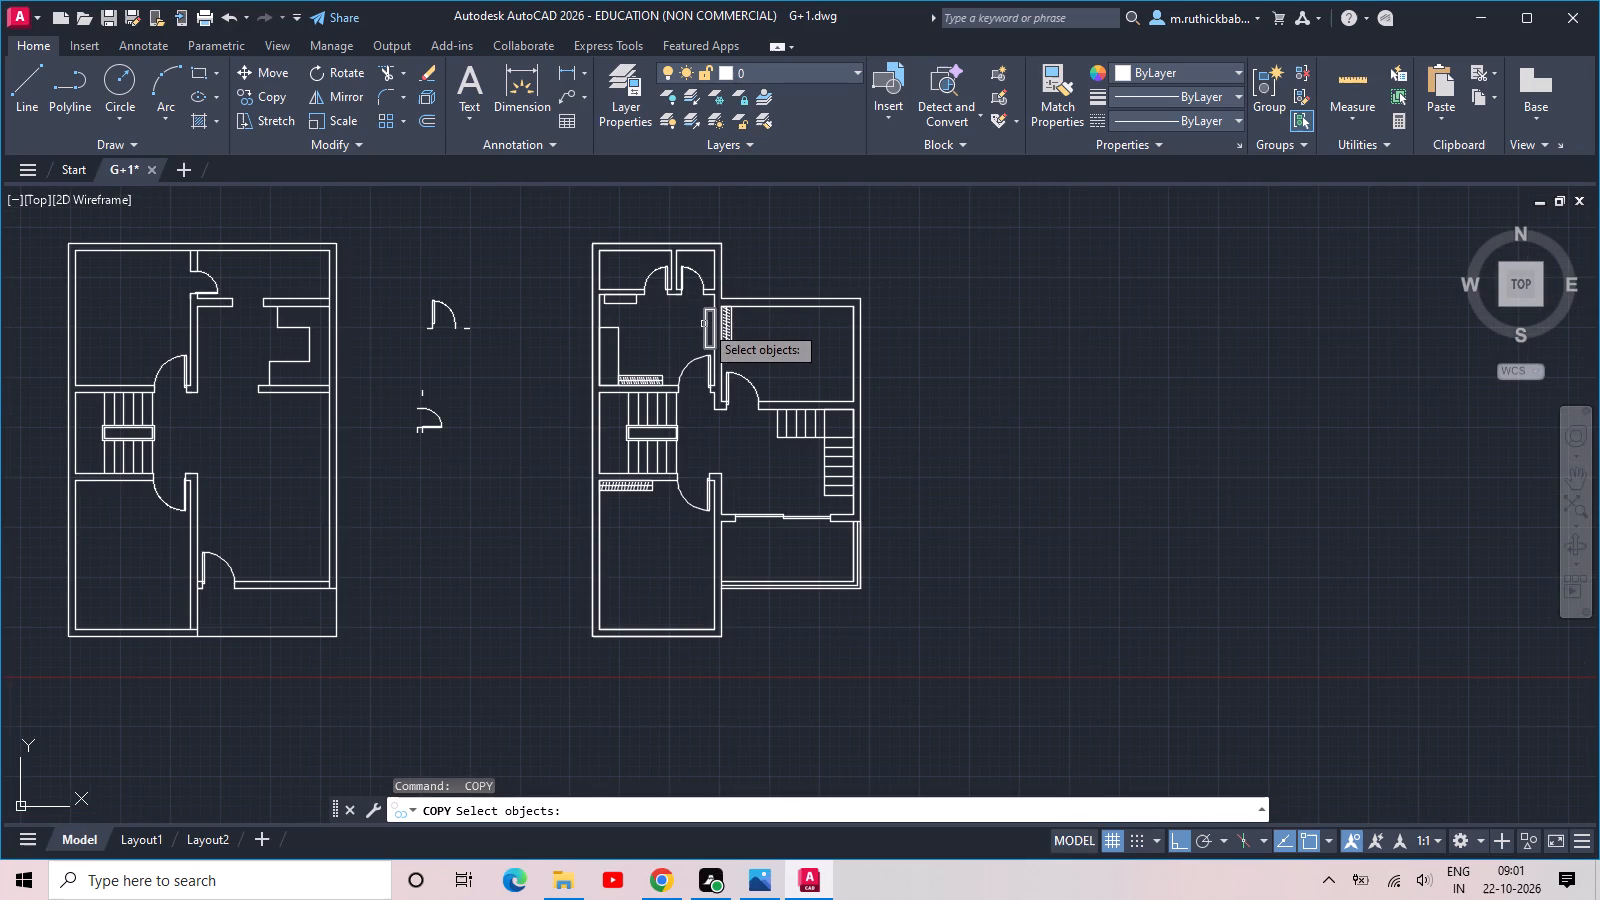
pyautogui.click(704, 324)
pyautogui.press('space')
pyautogui.scroll(3, 713, 347)
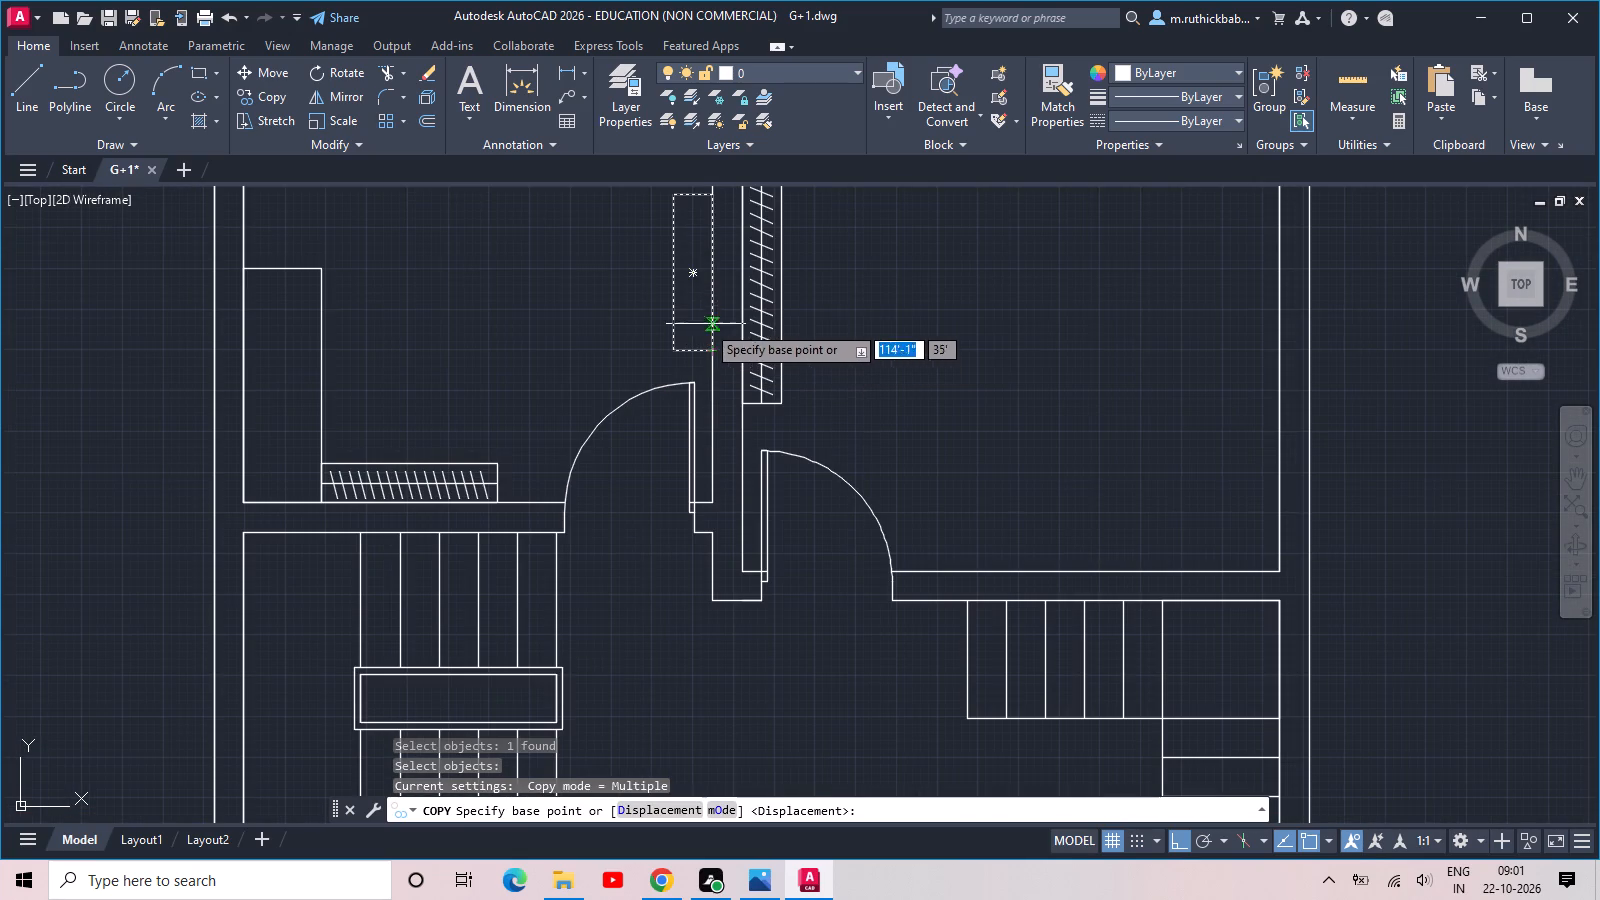
pyautogui.click(710, 271)
pyautogui.scroll(1, 710, 271)
pyautogui.scroll(-4, 706, 295)
pyautogui.moveTo(708, 442); pyautogui.dragTo(668, 297, button='middle')
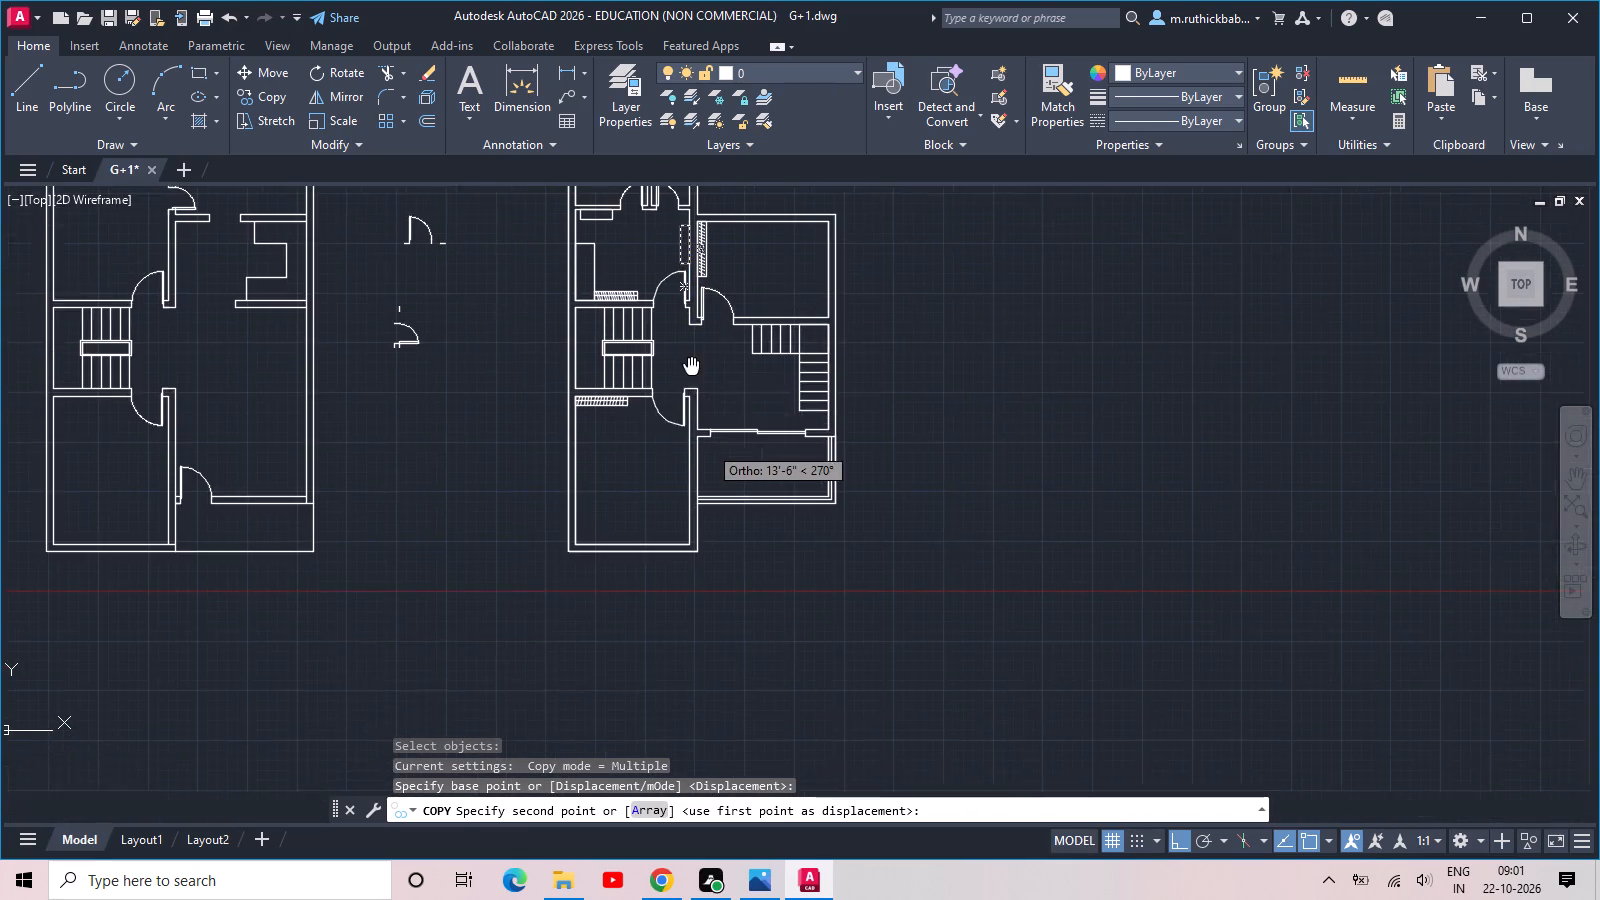
pyautogui.moveTo(668, 297); pyautogui.dragTo(660, 278, button='middle')
pyautogui.scroll(2, 677, 388)
pyautogui.write('M2P')
pyautogui.press('space')
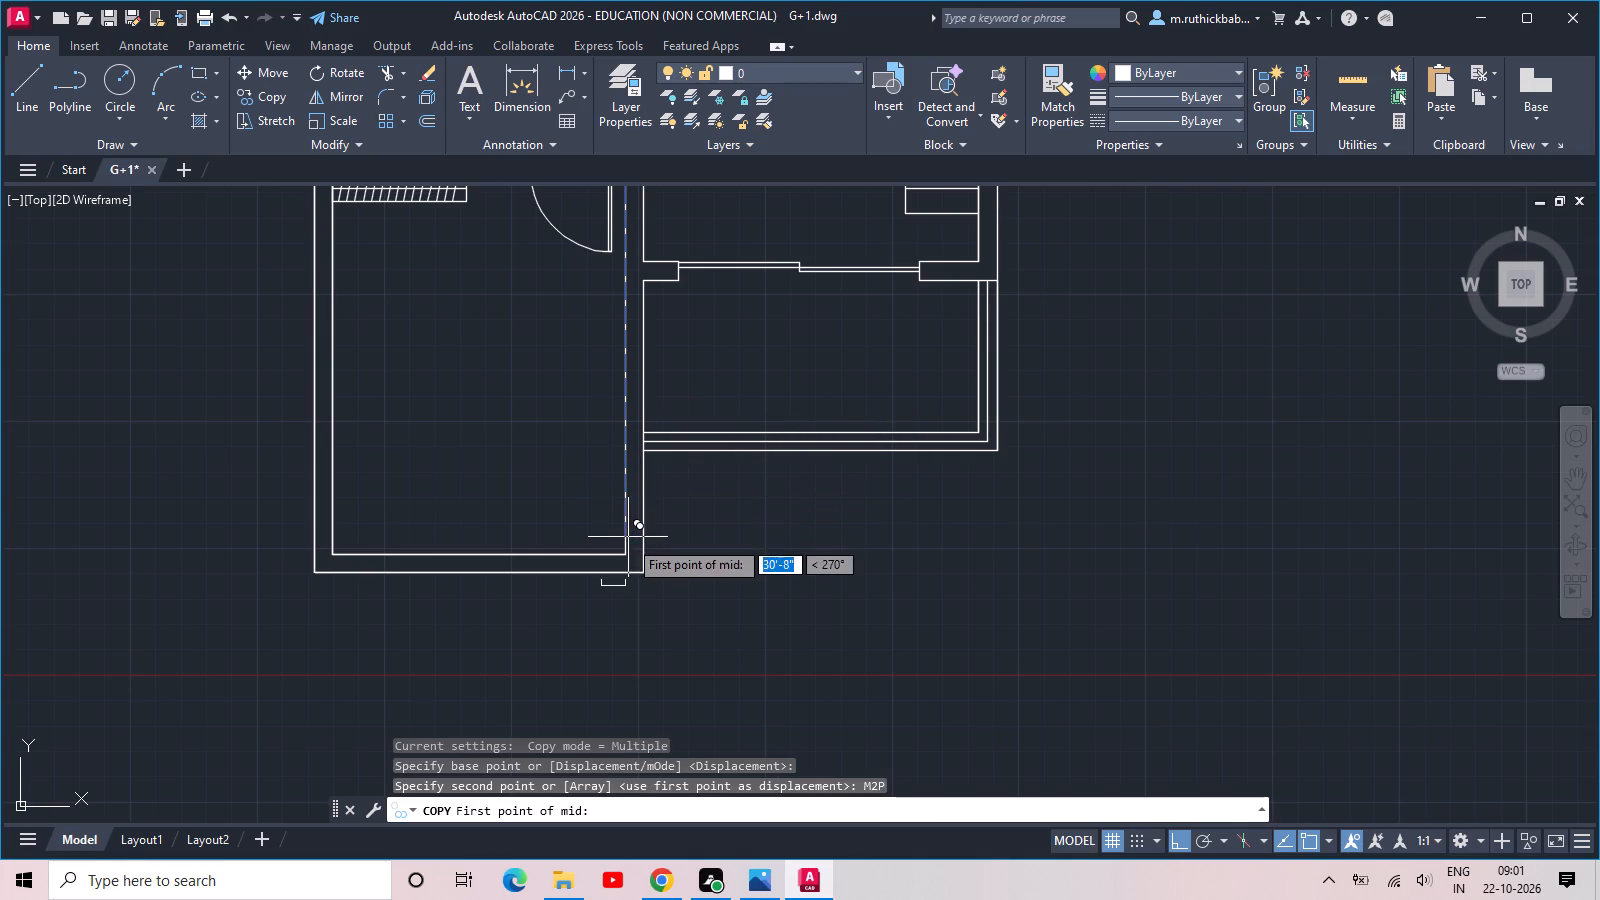
pyautogui.click(623, 555)
pyautogui.moveTo(624, 307); pyautogui.dragTo(680, 494, button='middle')
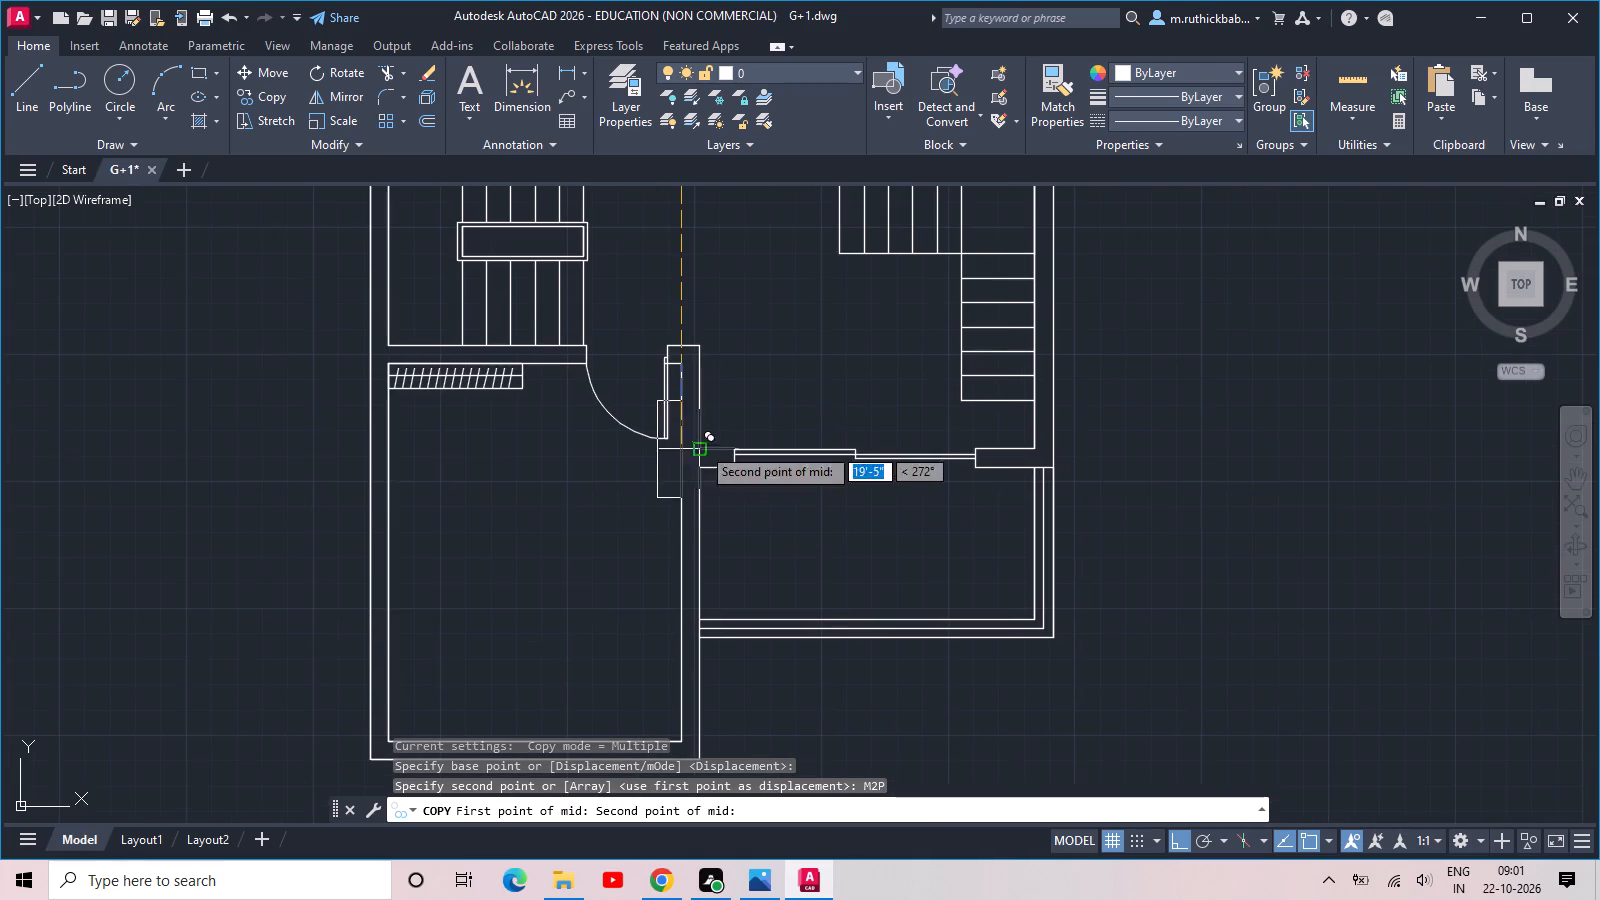
pyautogui.click(681, 364)
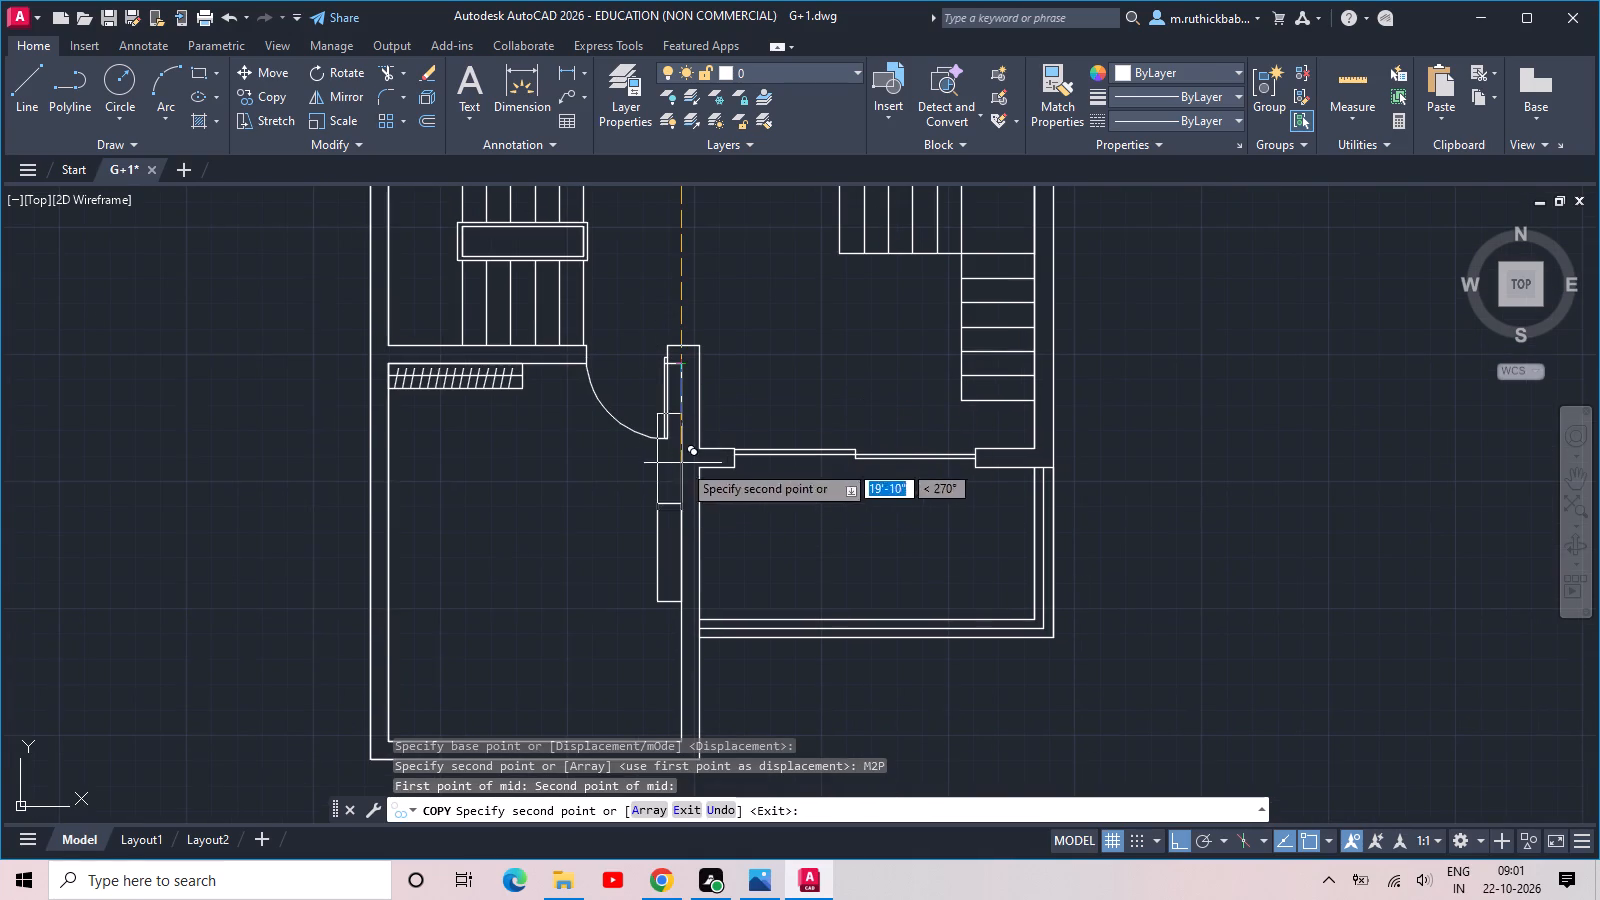
pyautogui.press('Escape')
pyautogui.press('Escape')
# Copy both plain wall rectangles and the upper bedroom's stroked wardrobe to the other floor plan, from outer top-left corner to outer top-left corner.
pyautogui.scroll(-1, 578, 468)
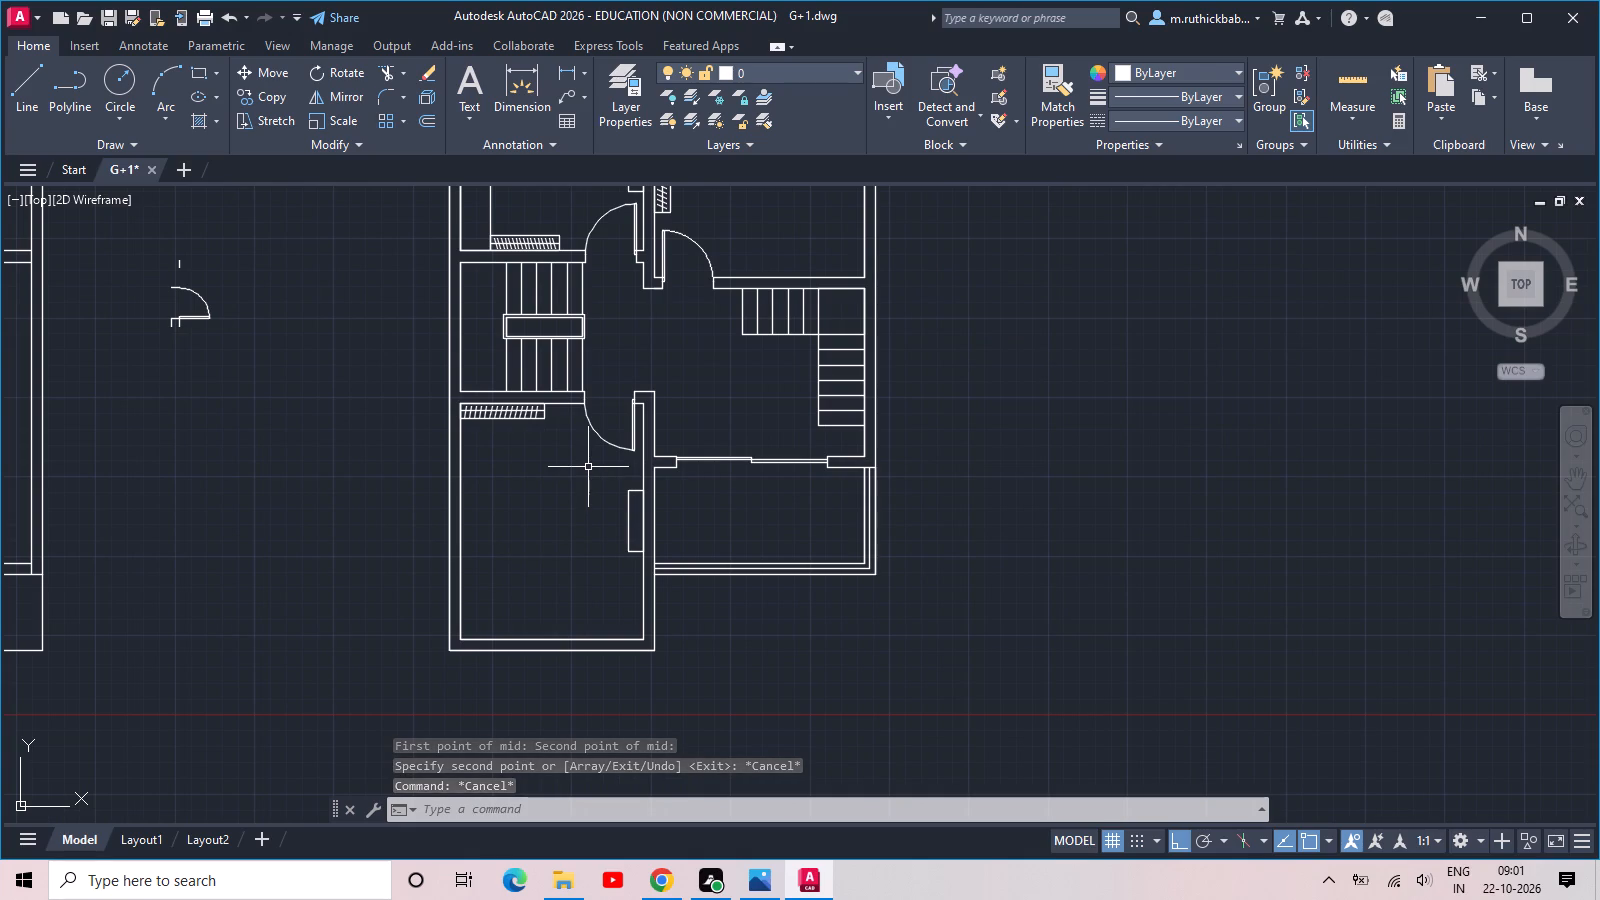
pyautogui.click(627, 499)
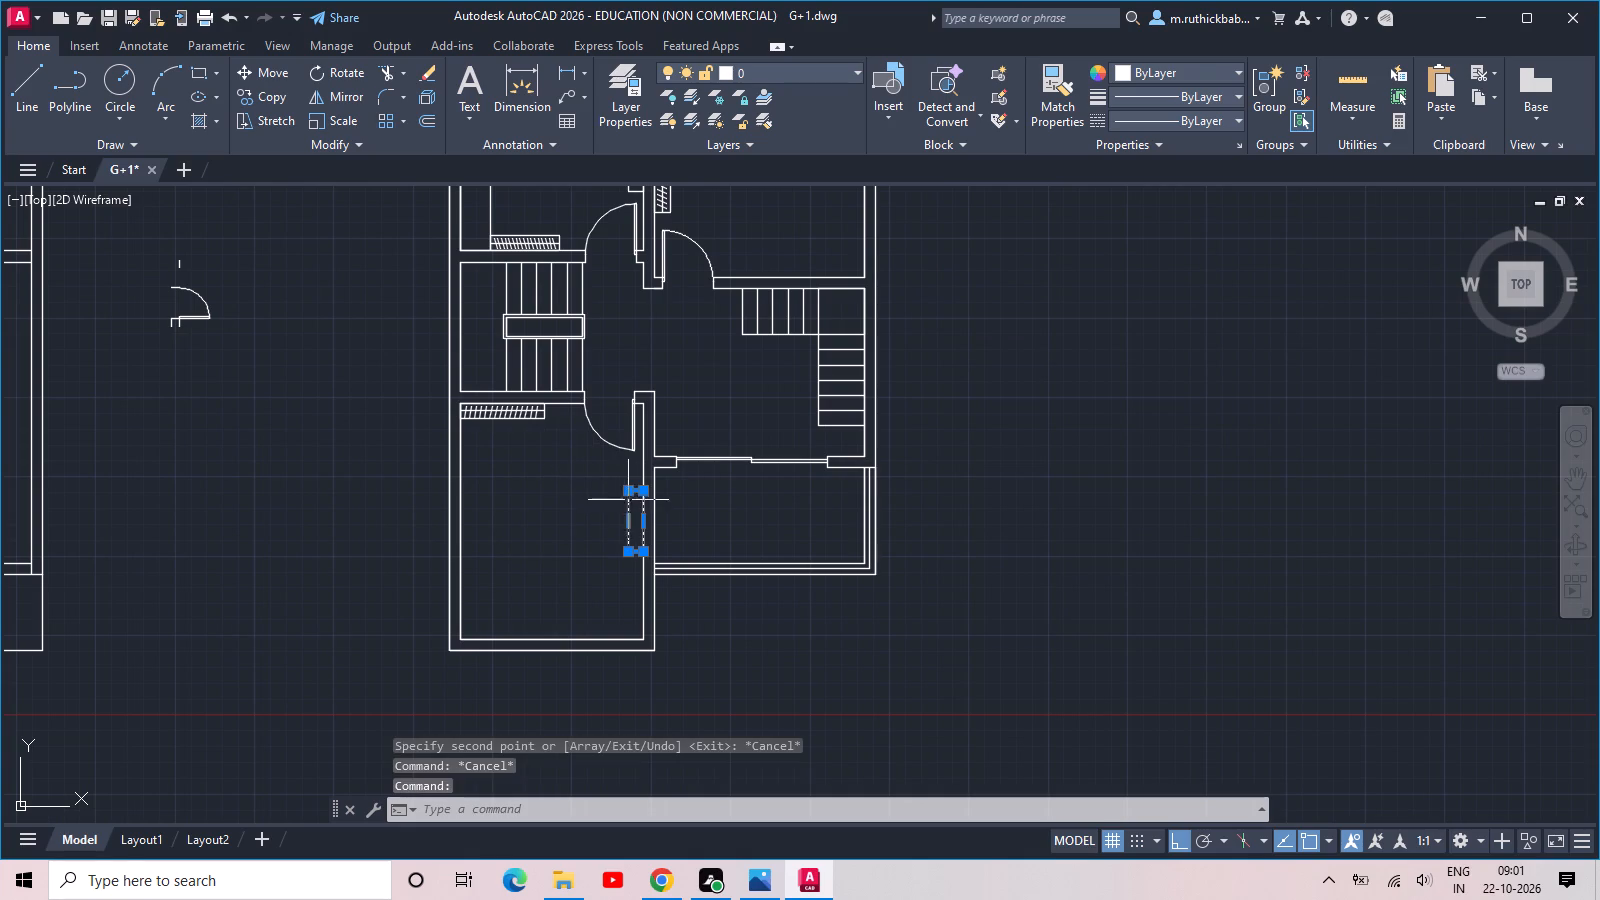
pyautogui.scroll(-1, 612, 489)
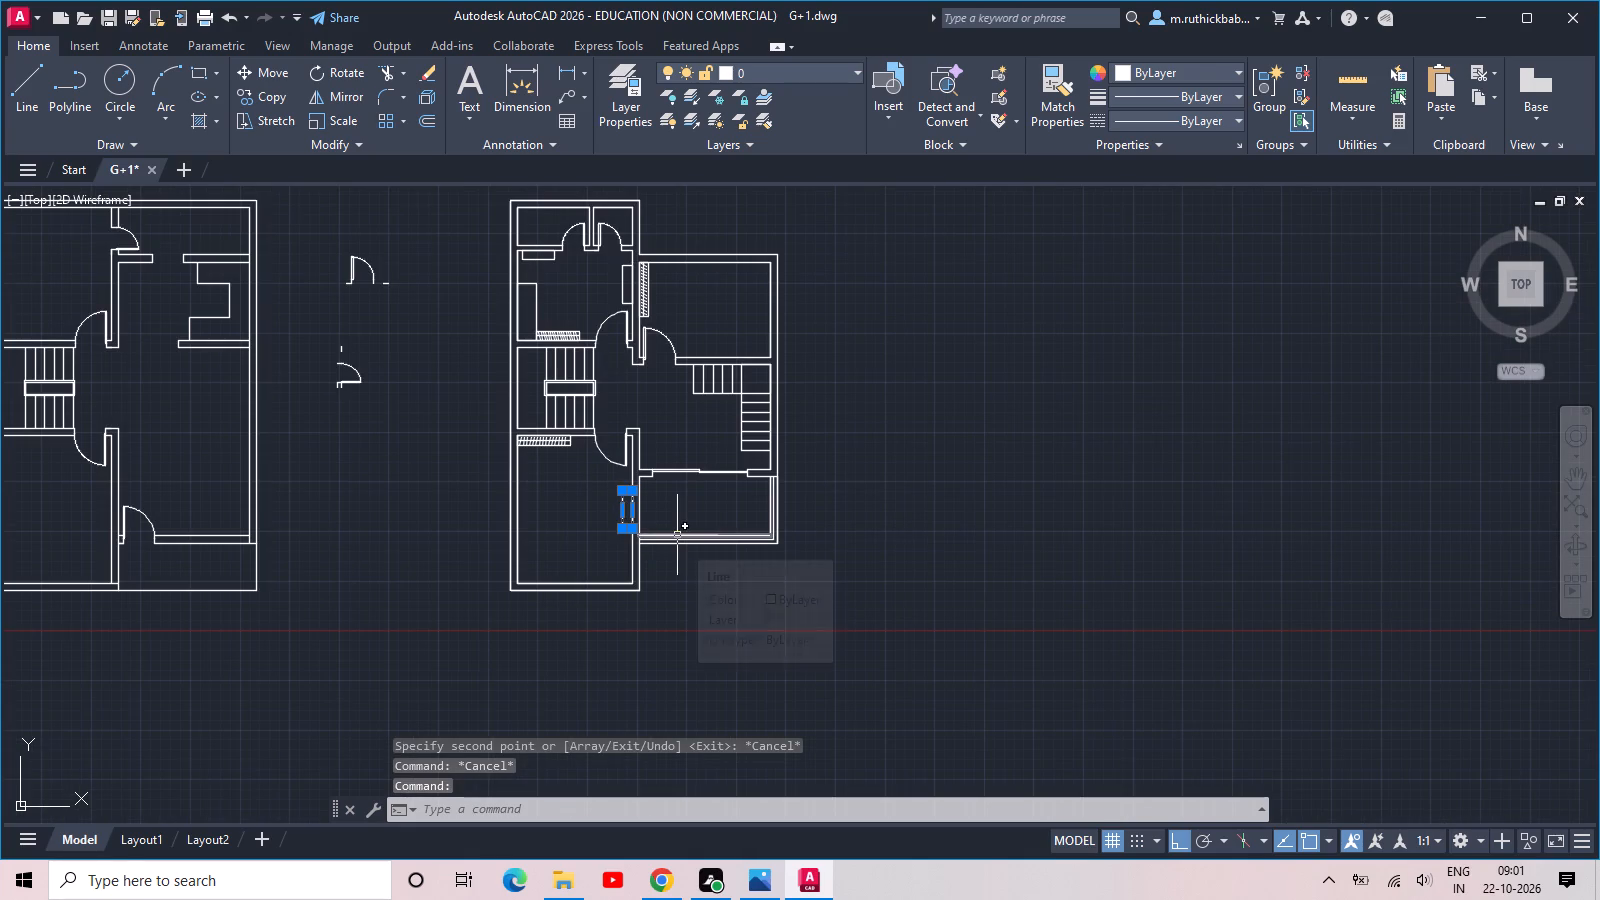
pyautogui.scroll(-2, 704, 404)
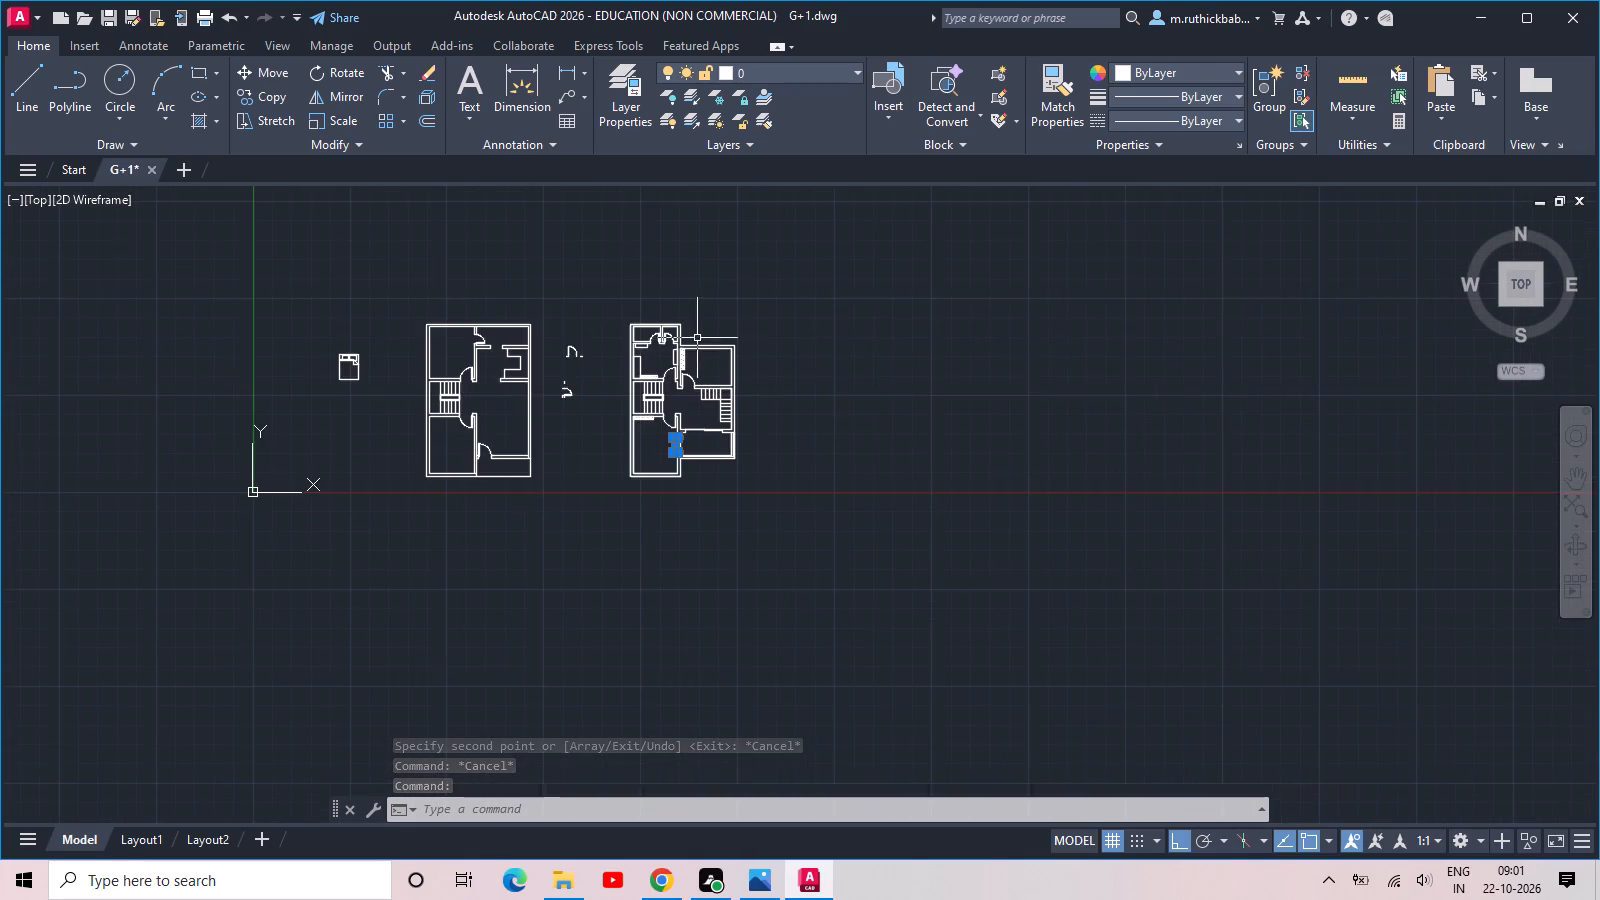
pyautogui.scroll(2, 690, 338)
pyautogui.moveTo(629, 364); pyautogui.dragTo(708, 366, button='middle')
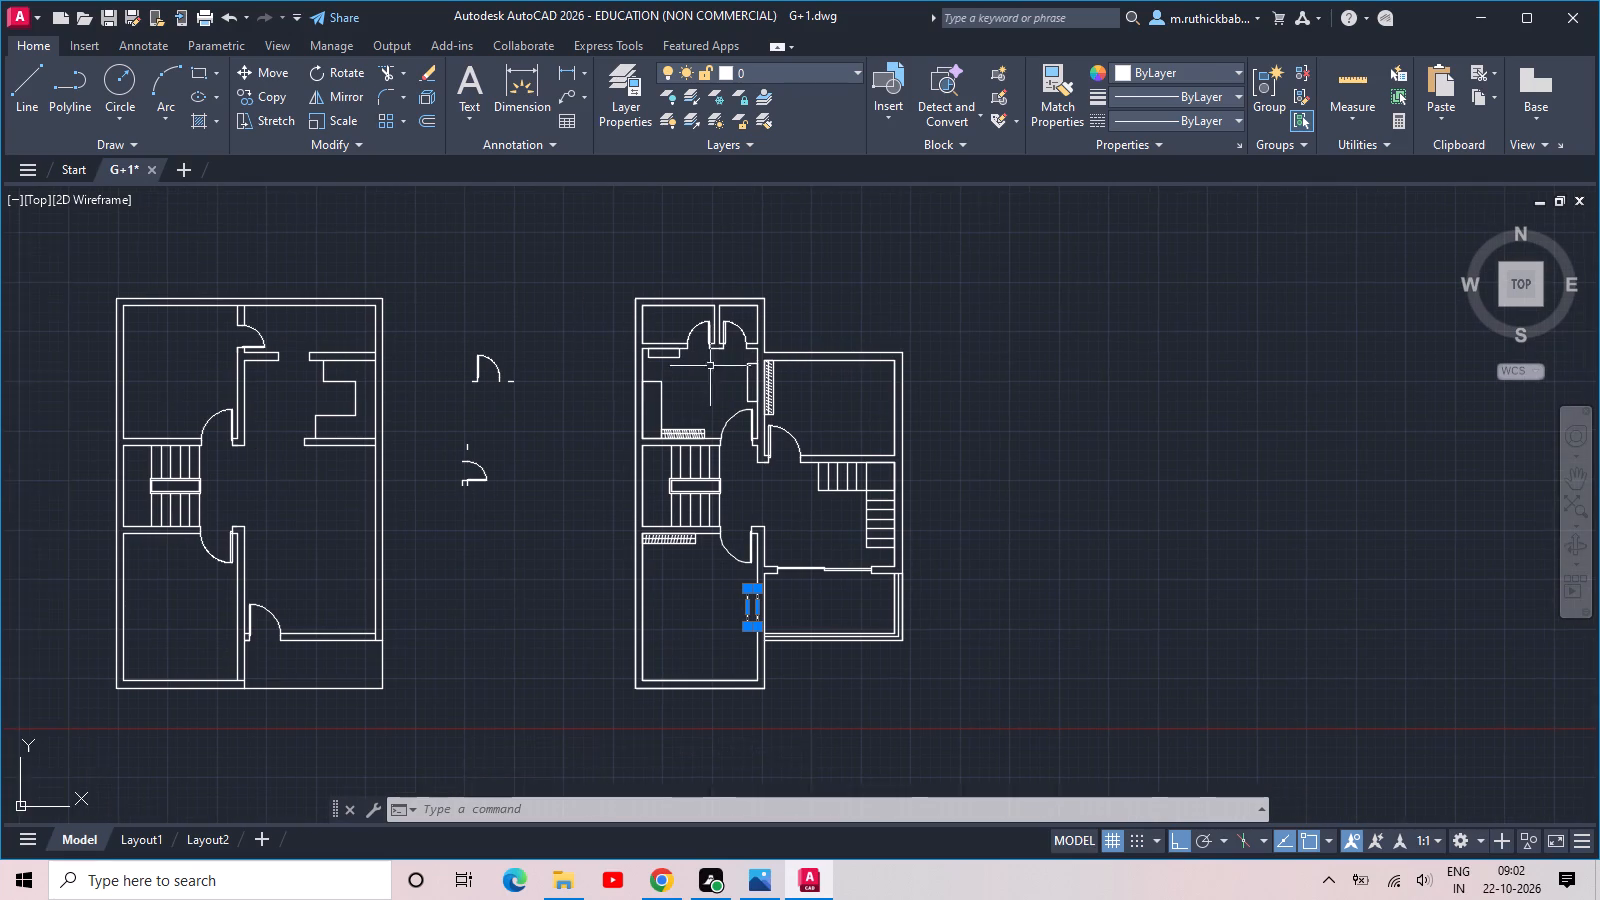
pyautogui.scroll(2, 751, 384)
pyautogui.click(738, 380)
pyautogui.click(709, 363)
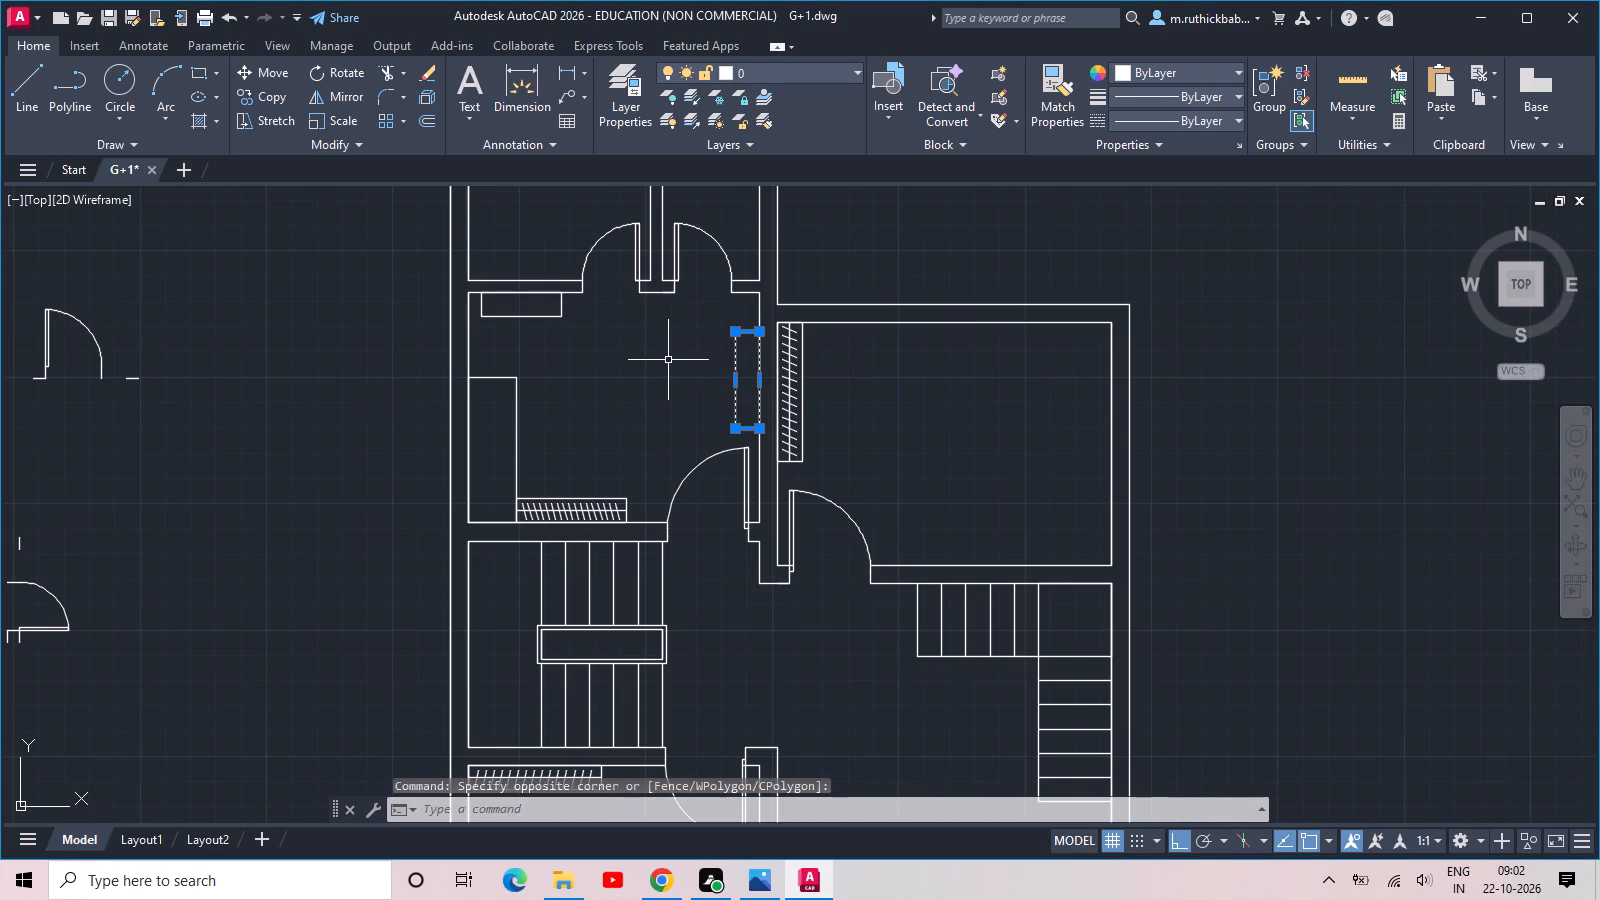
pyautogui.moveTo(668, 360); pyautogui.dragTo(826, 405, button='middle')
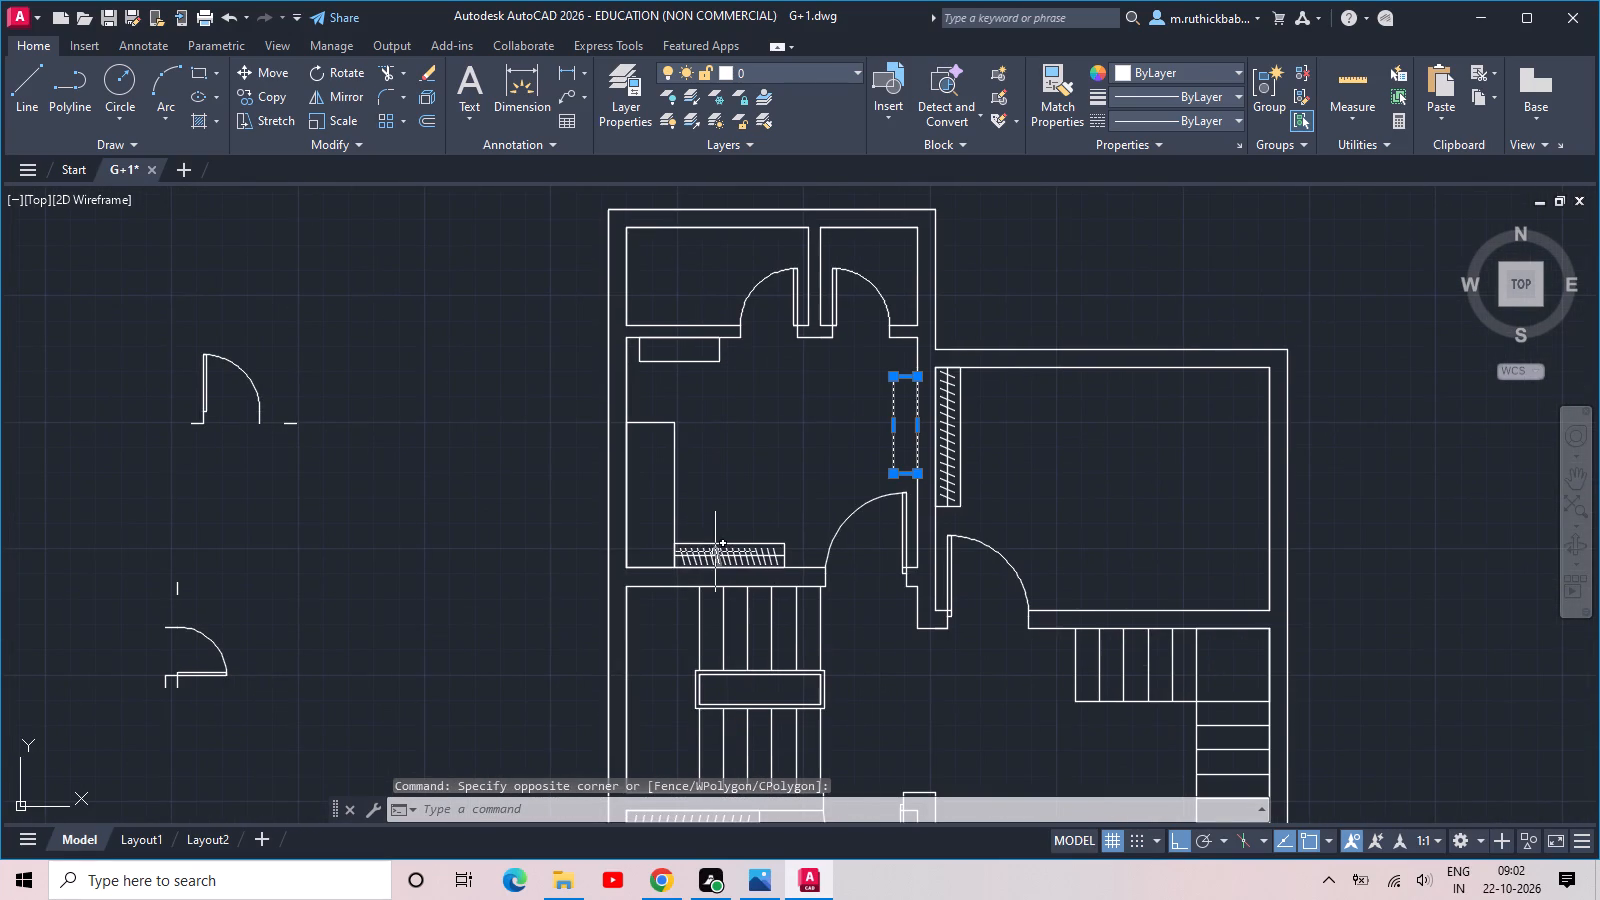
pyautogui.click(710, 543)
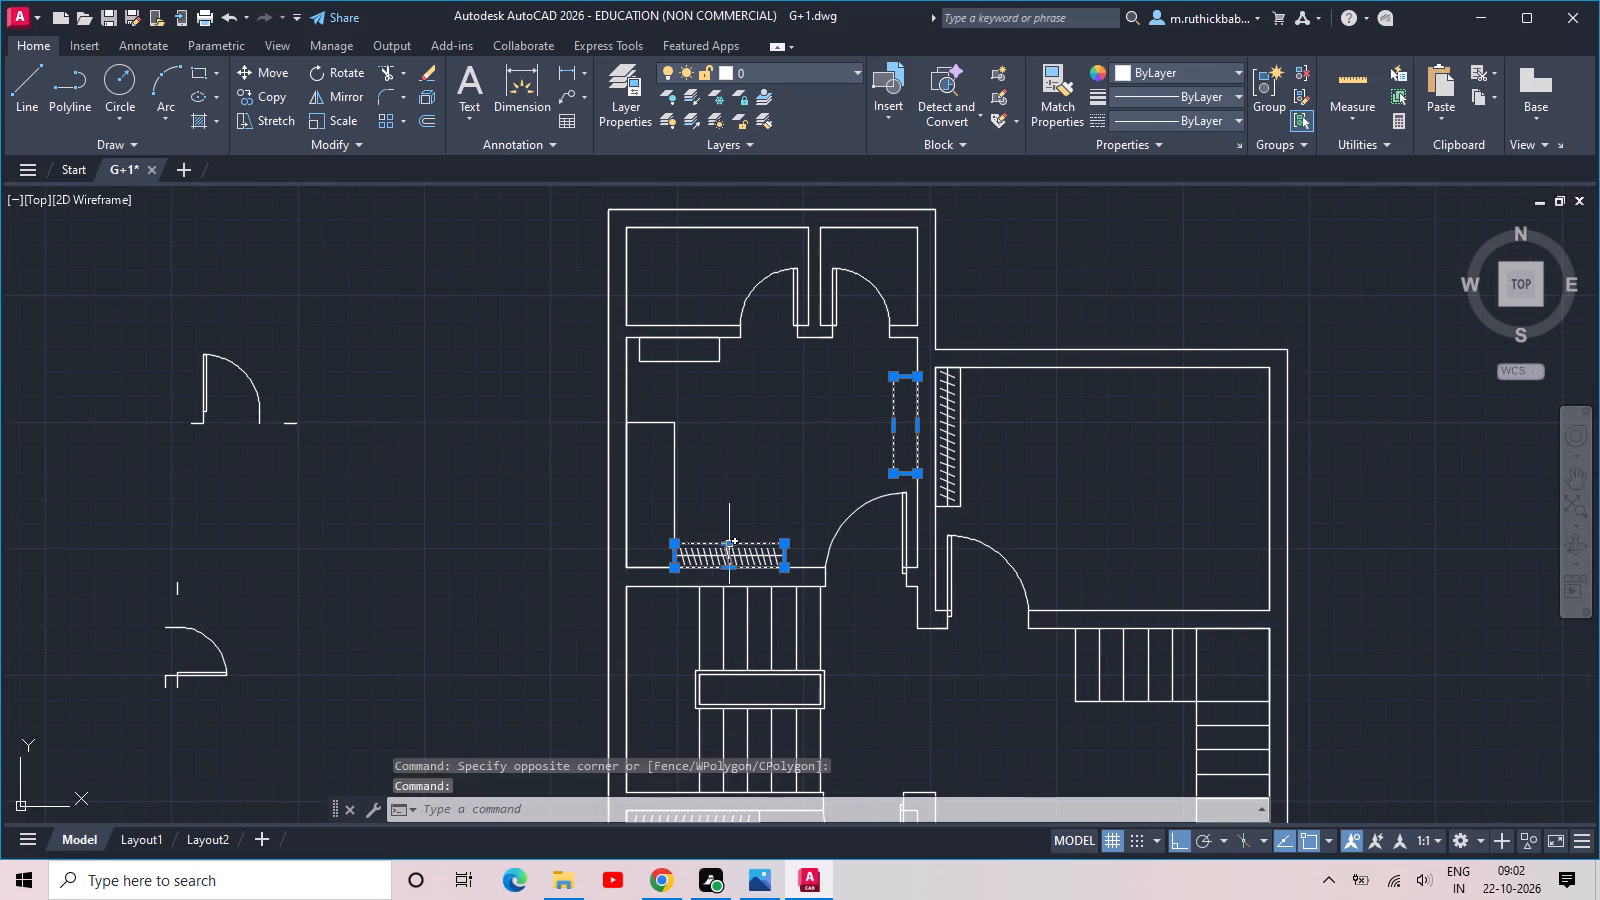
pyautogui.scroll(3, 727, 549)
pyautogui.click(836, 582)
pyautogui.click(672, 537)
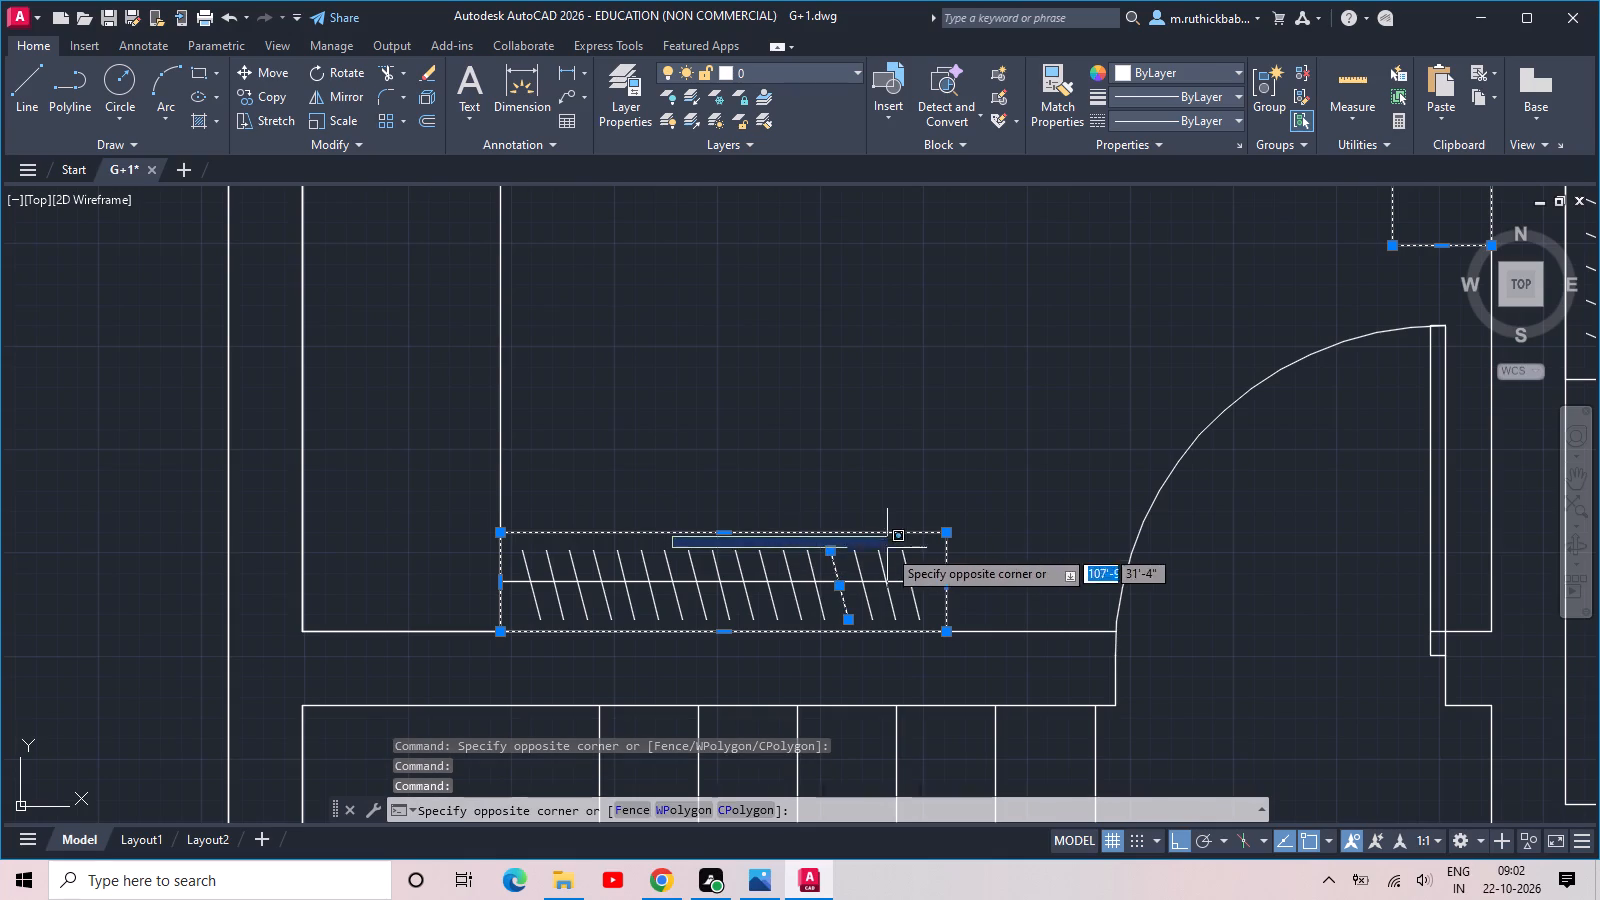
pyautogui.moveTo(988, 525); pyautogui.dragTo(989, 566)
pyautogui.click(1001, 500)
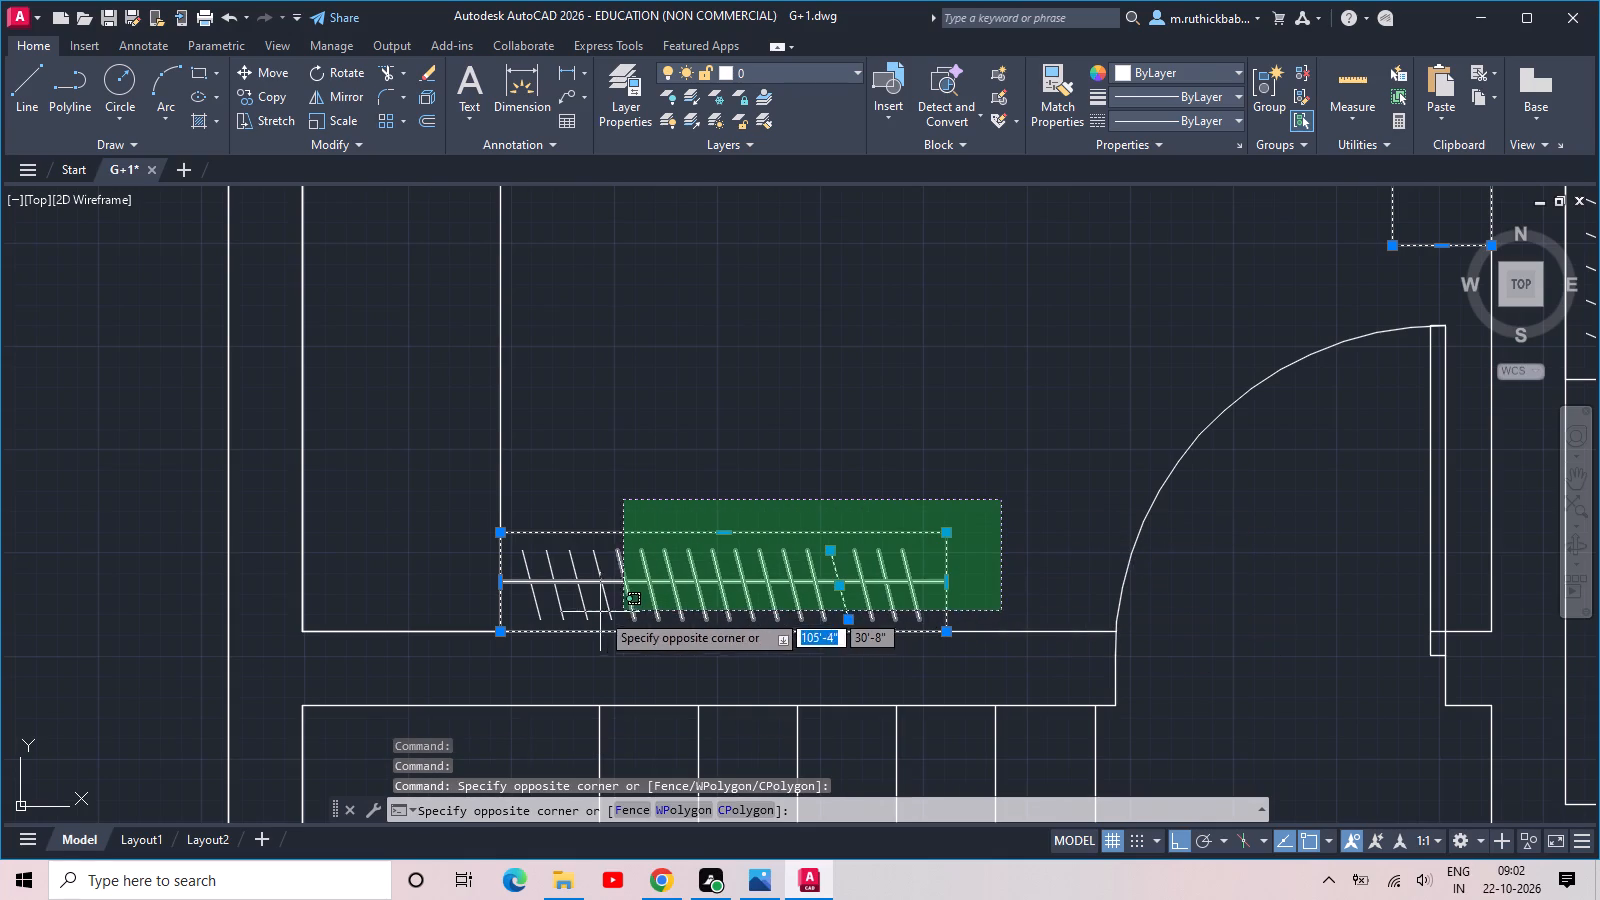
pyautogui.click(524, 612)
pyautogui.scroll(-2, 693, 533)
pyautogui.middleClick(803, 461)
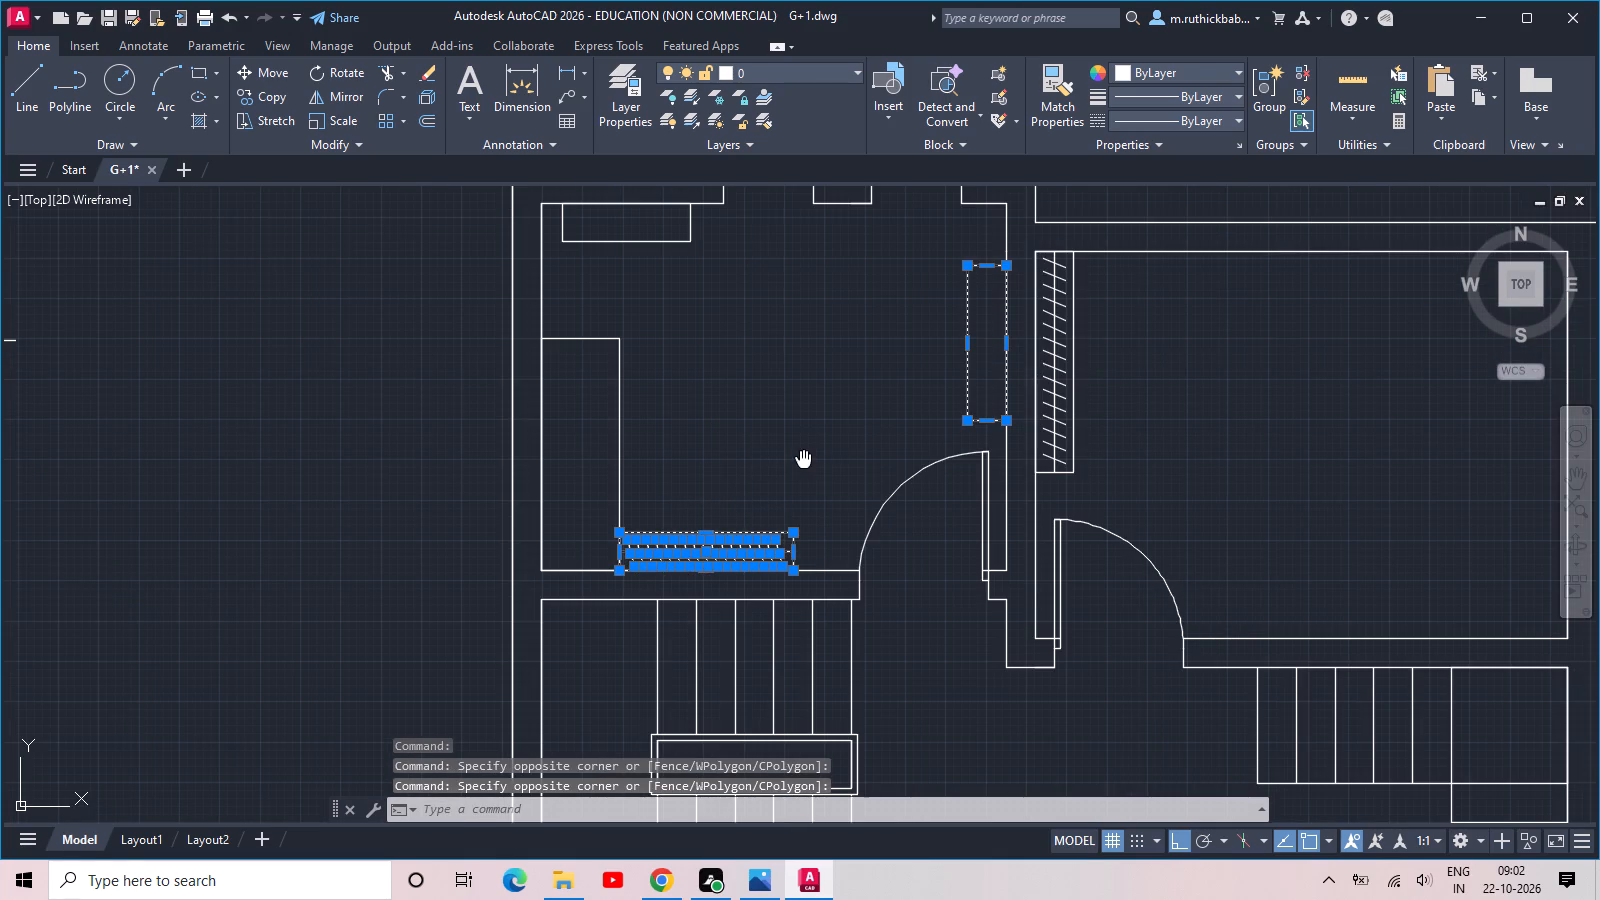
pyautogui.scroll(-1, 805, 465)
pyautogui.write('CO')
pyautogui.press('space')
pyautogui.moveTo(675, 237); pyautogui.dragTo(729, 318, button='middle')
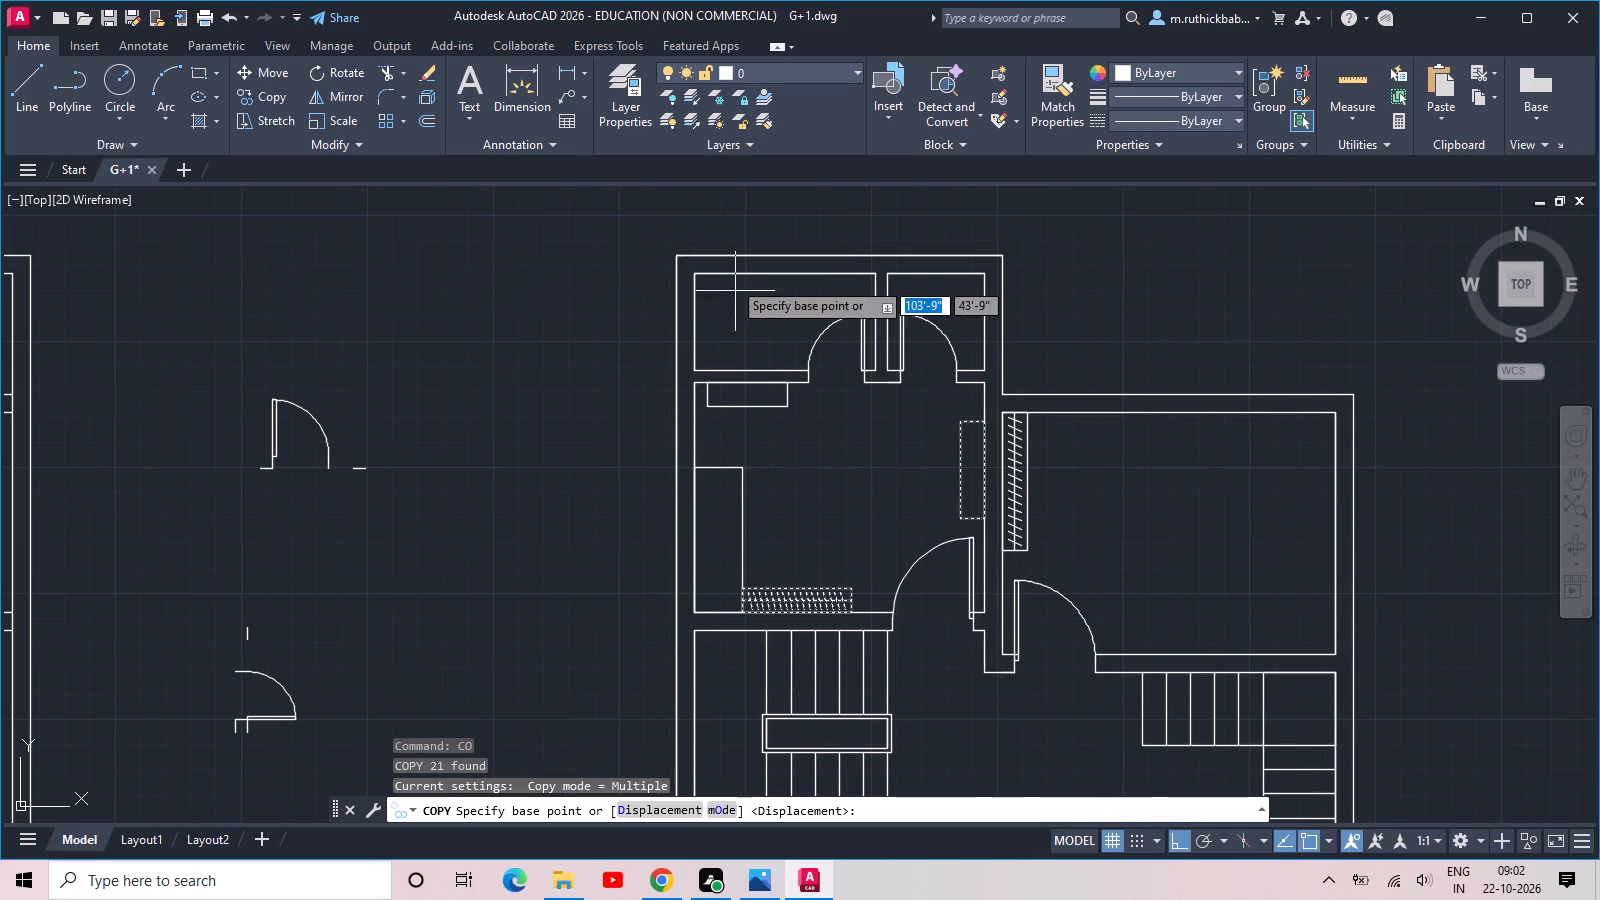
pyautogui.click(674, 255)
pyautogui.moveTo(457, 259); pyautogui.dragTo(971, 285, button='middle')
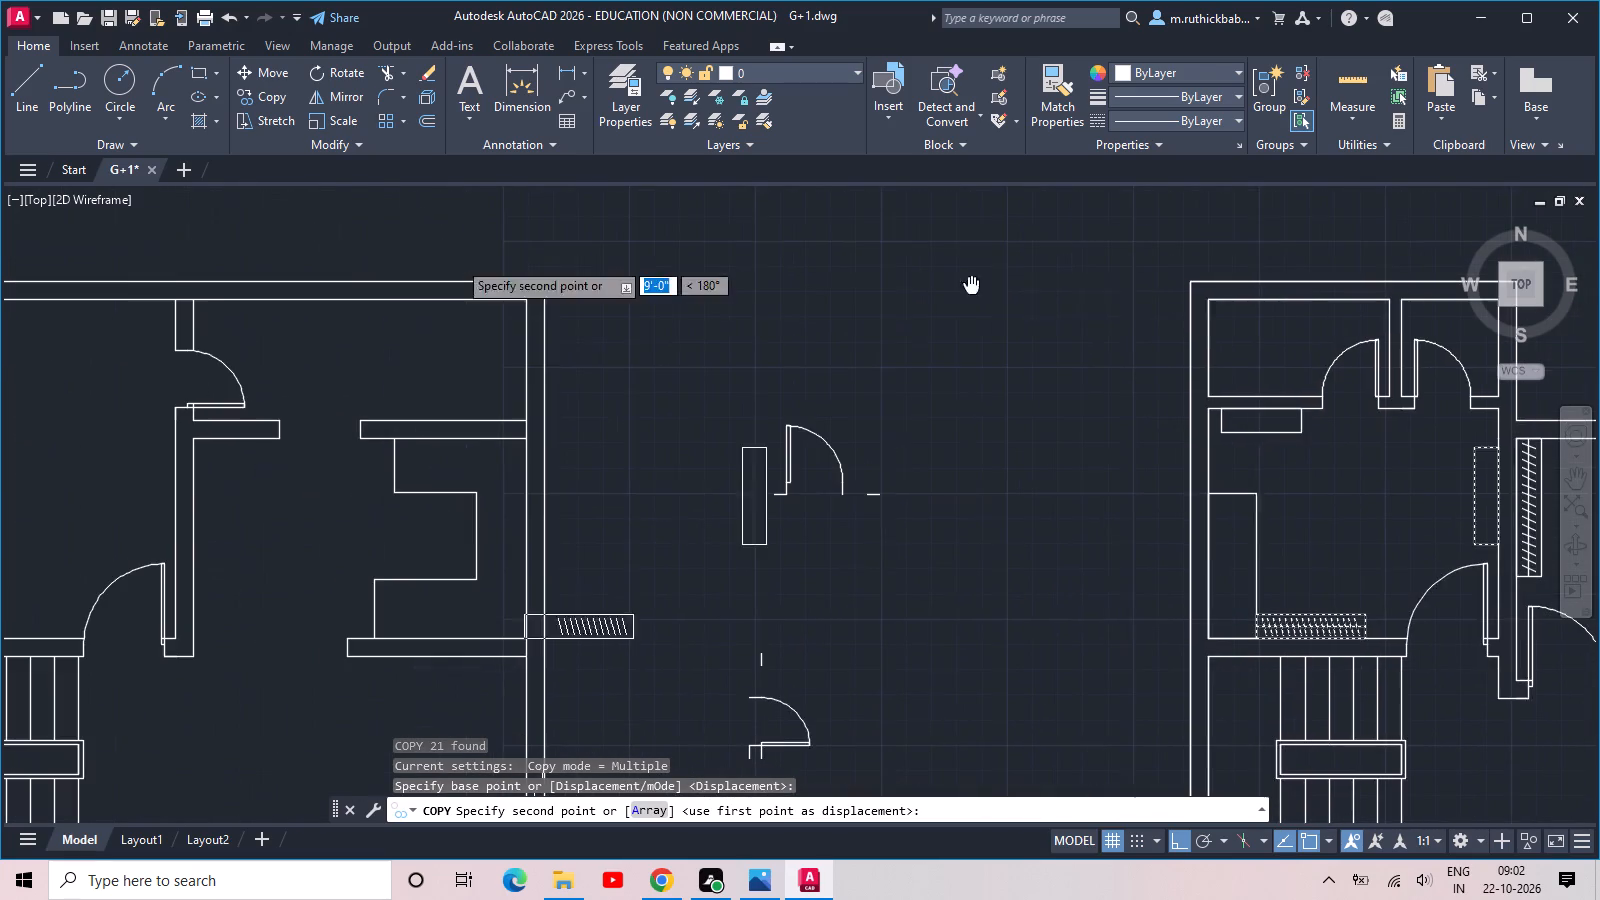
pyautogui.moveTo(258, 298); pyautogui.dragTo(966, 291, button='middle')
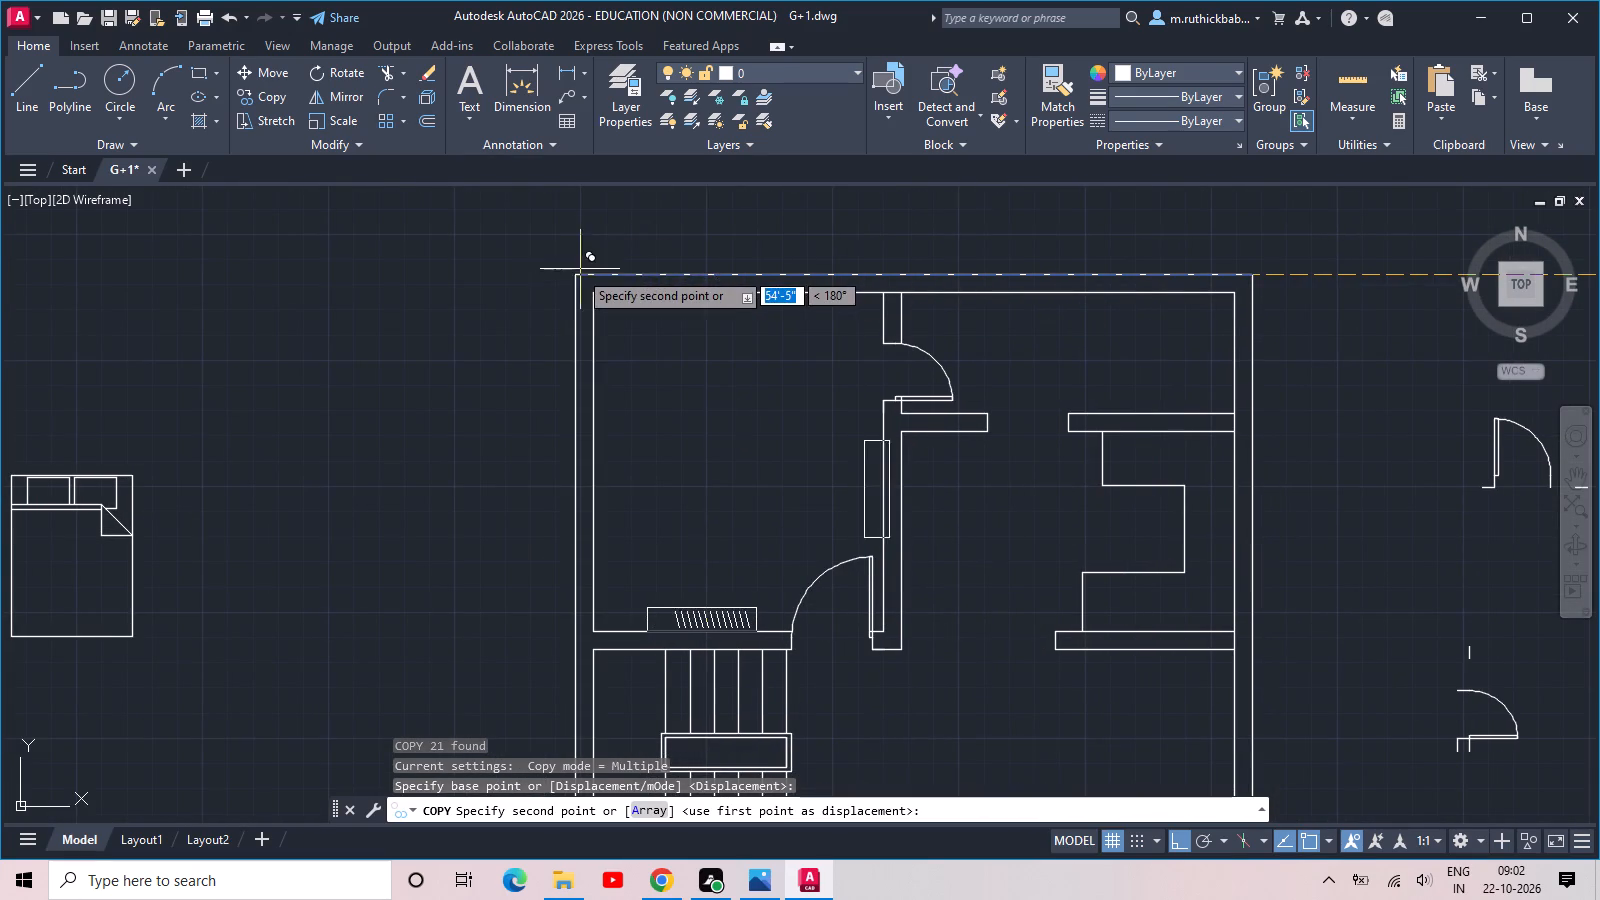
pyautogui.click(575, 272)
pyautogui.press('Escape')
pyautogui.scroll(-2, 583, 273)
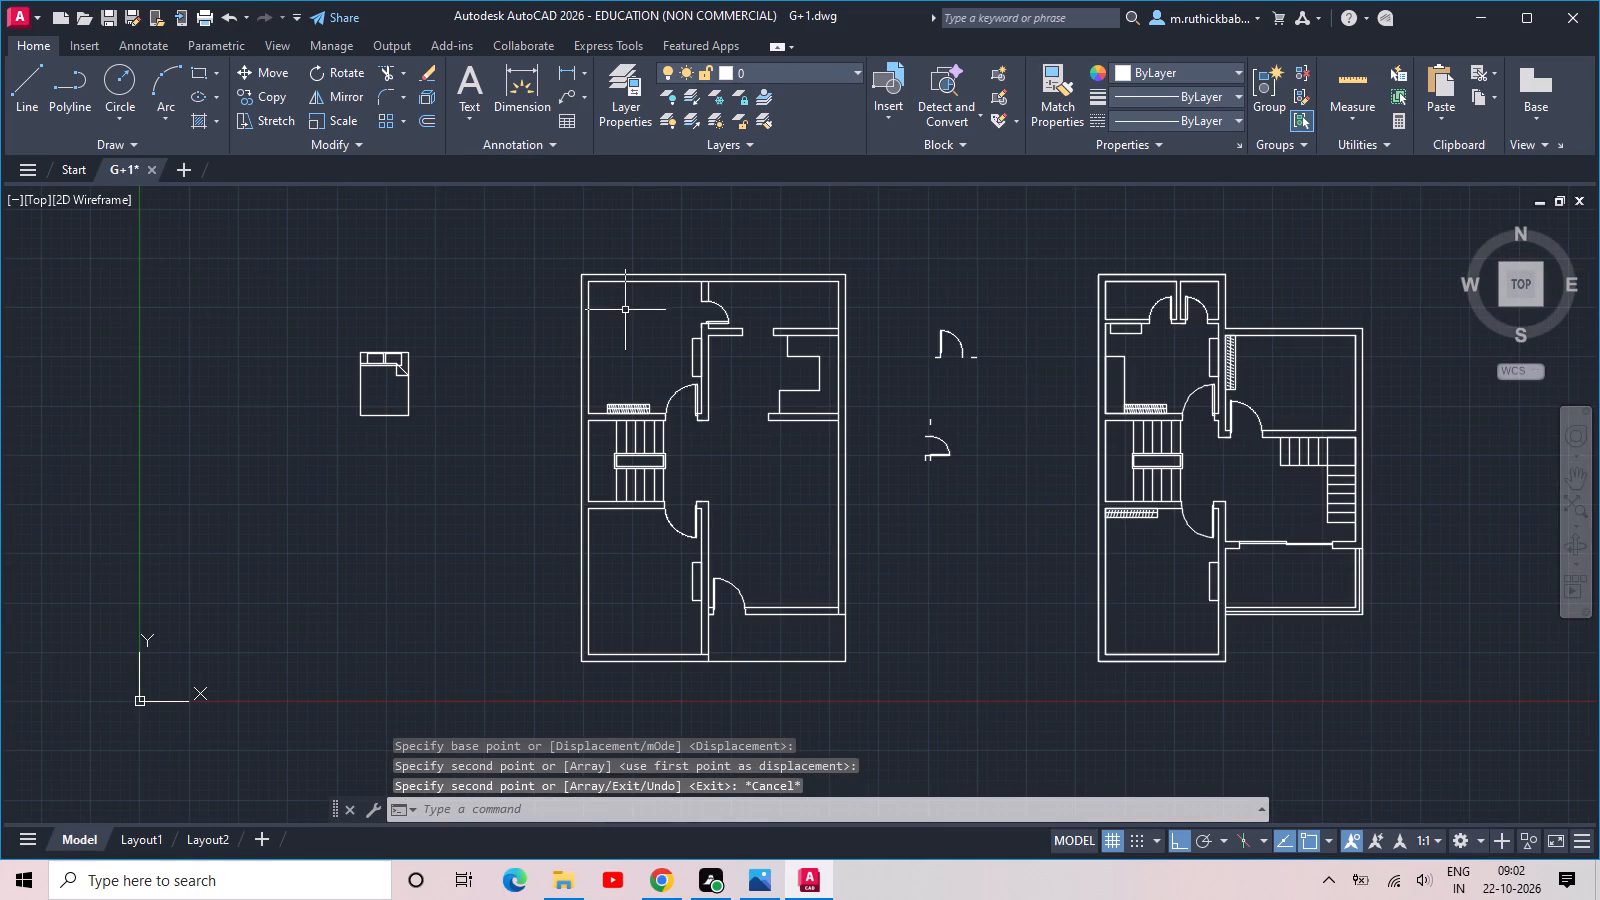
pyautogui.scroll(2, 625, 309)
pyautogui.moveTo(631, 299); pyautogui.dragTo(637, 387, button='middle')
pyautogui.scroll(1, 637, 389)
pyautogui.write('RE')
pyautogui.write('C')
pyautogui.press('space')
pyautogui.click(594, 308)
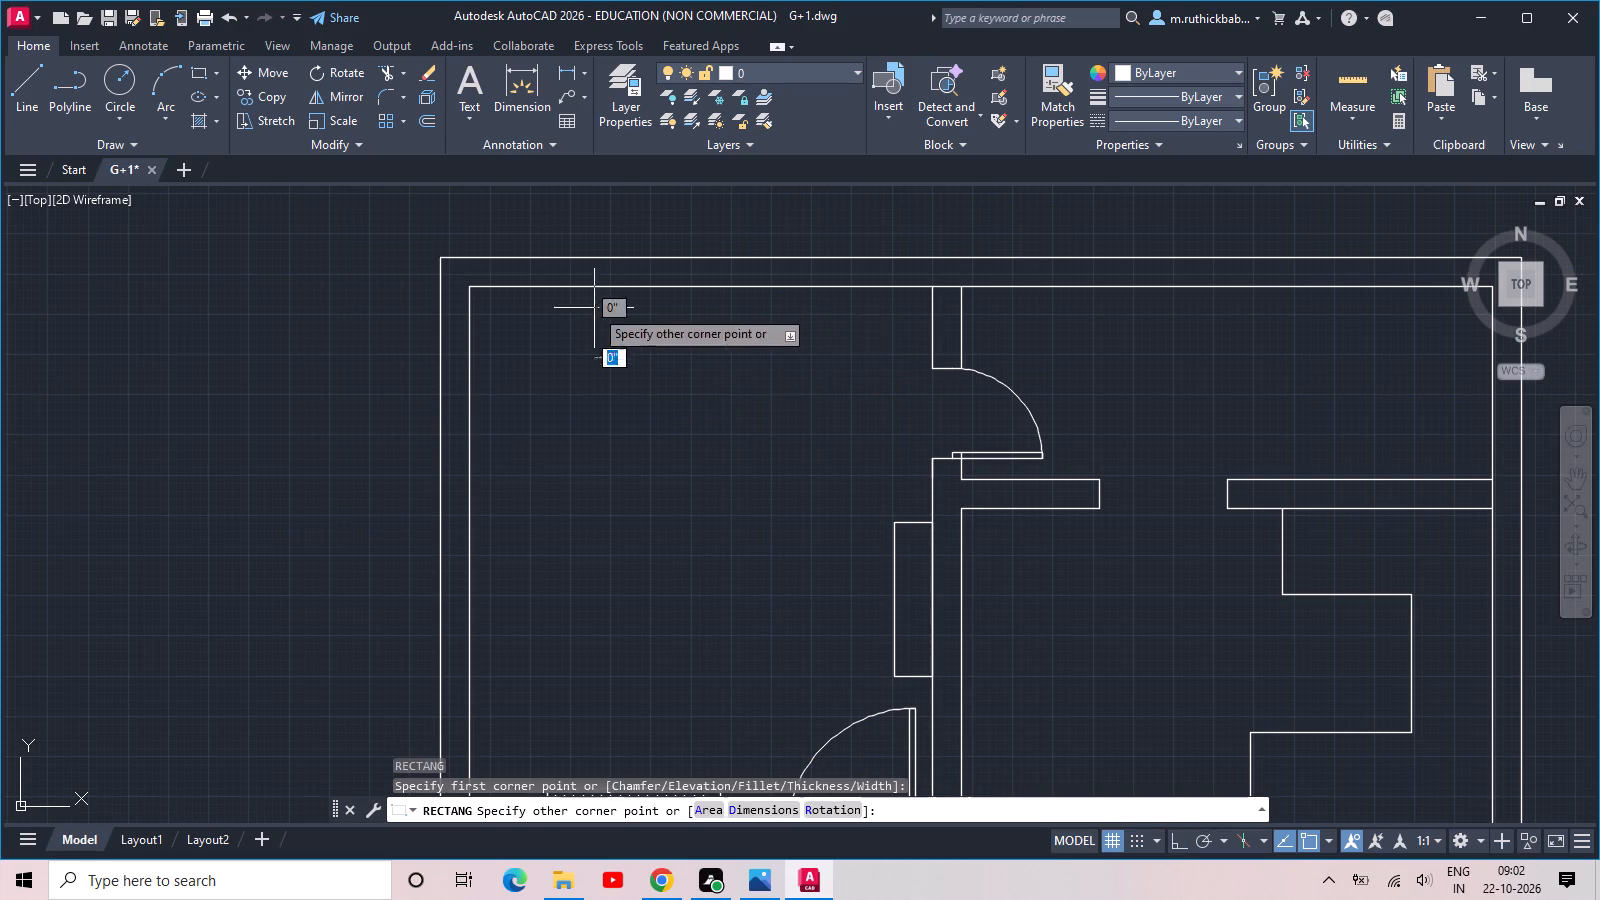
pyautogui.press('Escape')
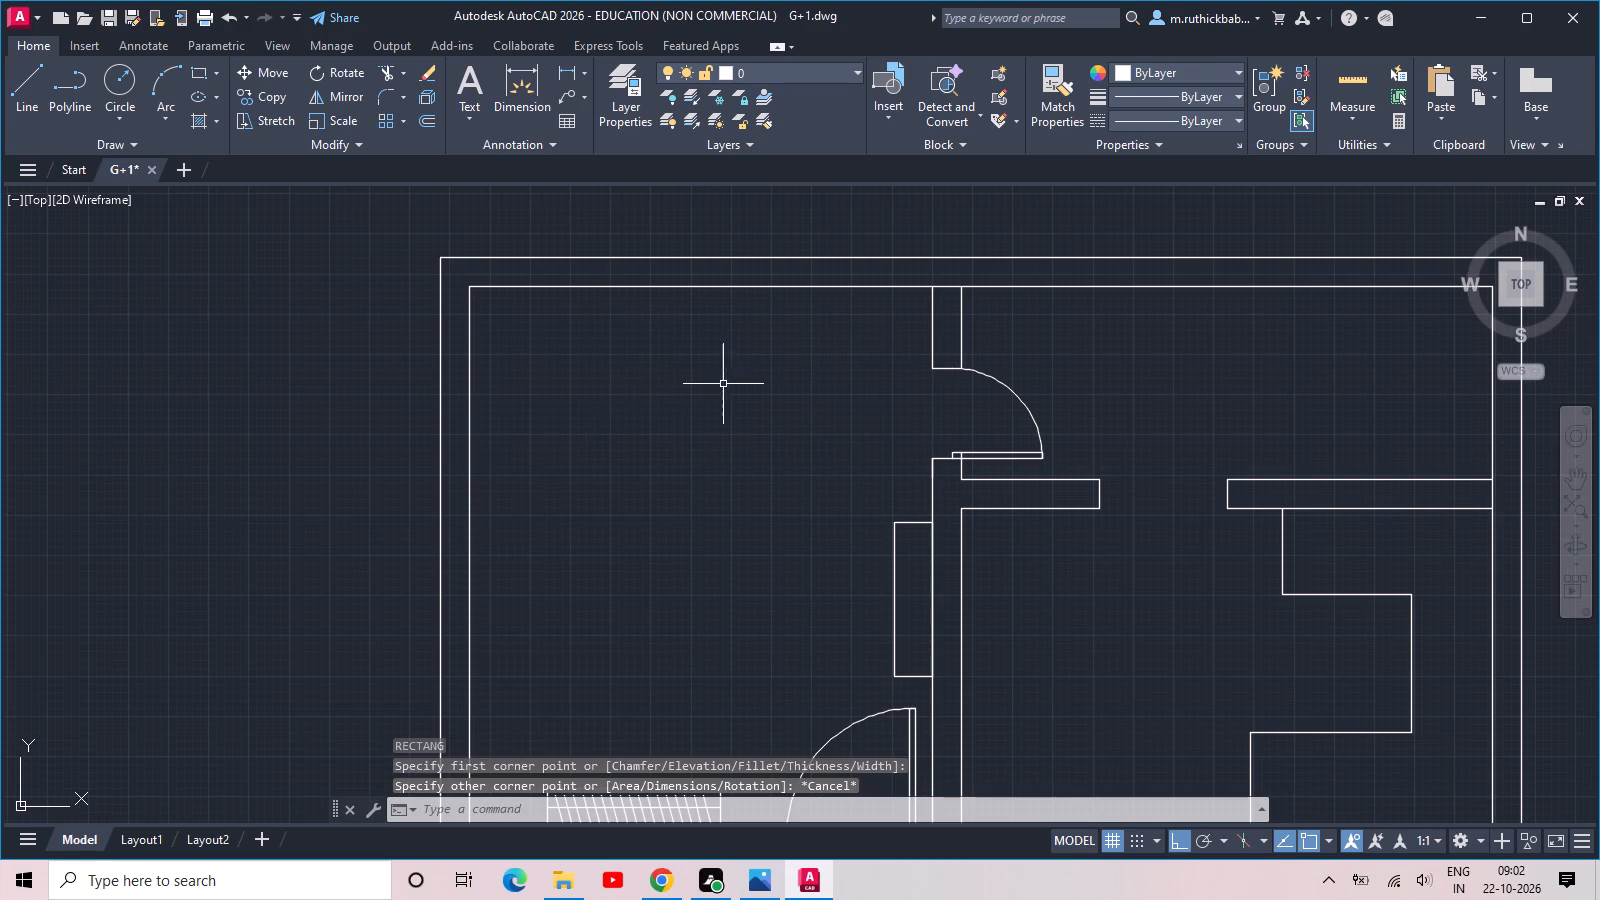
# Draw a rectangle about 4'-6" by 2'-10" against the top wall of the first floor plan's upper bedroom.
pyautogui.press('r')
pyautogui.press('e')
pyautogui.press('c')
pyautogui.press('space')
pyautogui.click(583, 288)
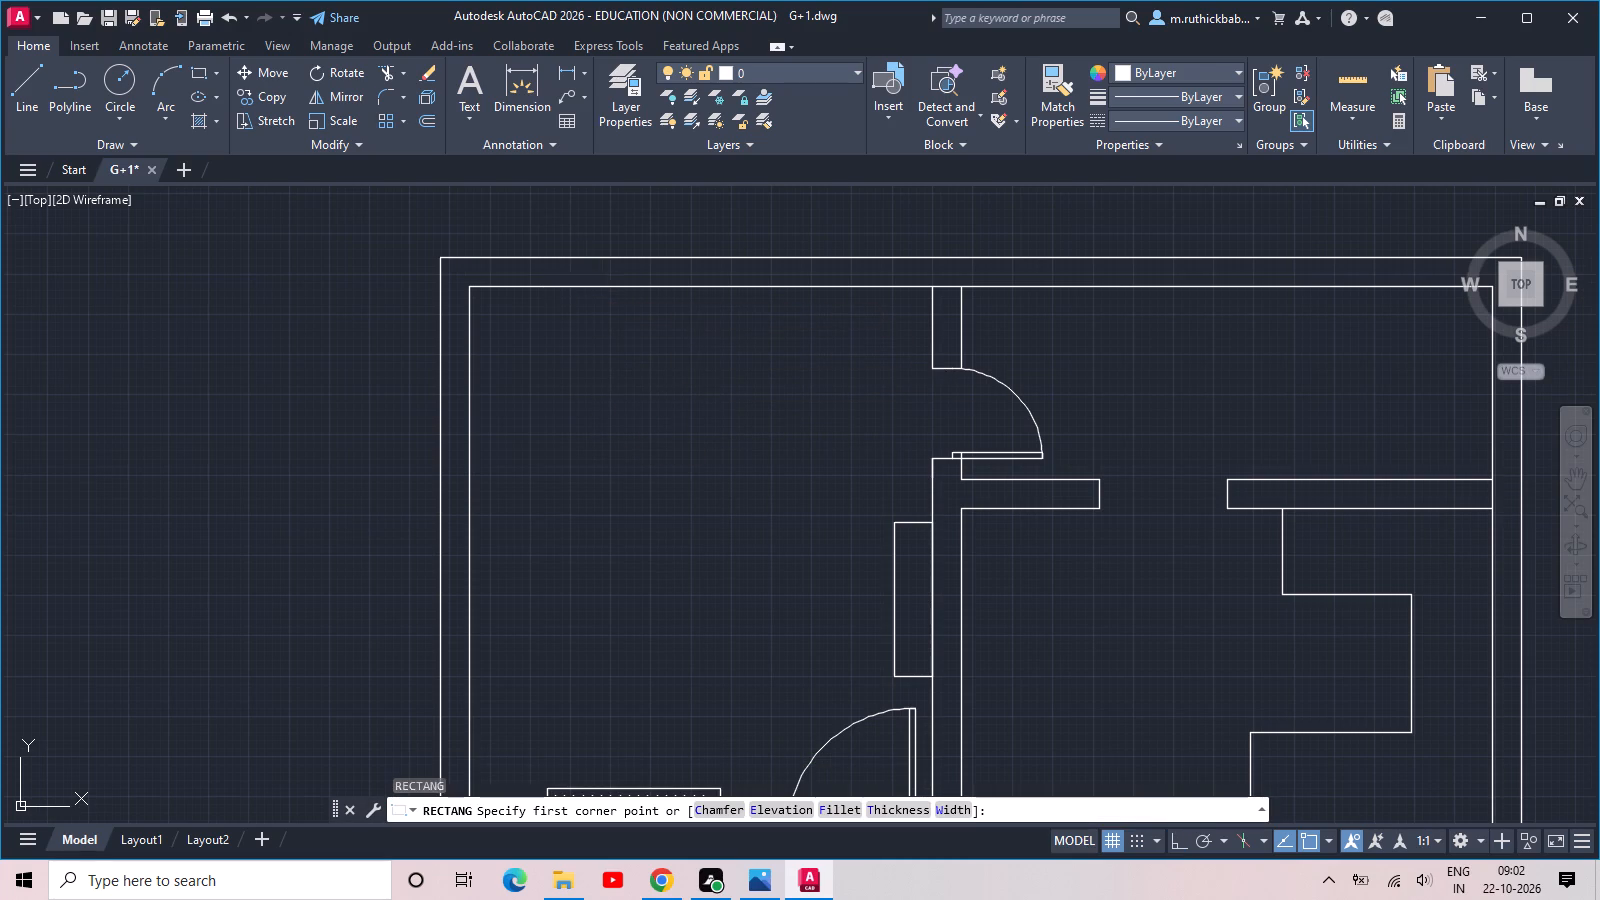
pyautogui.doubleClick(757, 398)
pyautogui.moveTo(647, 414); pyautogui.dragTo(643, 324, button='middle')
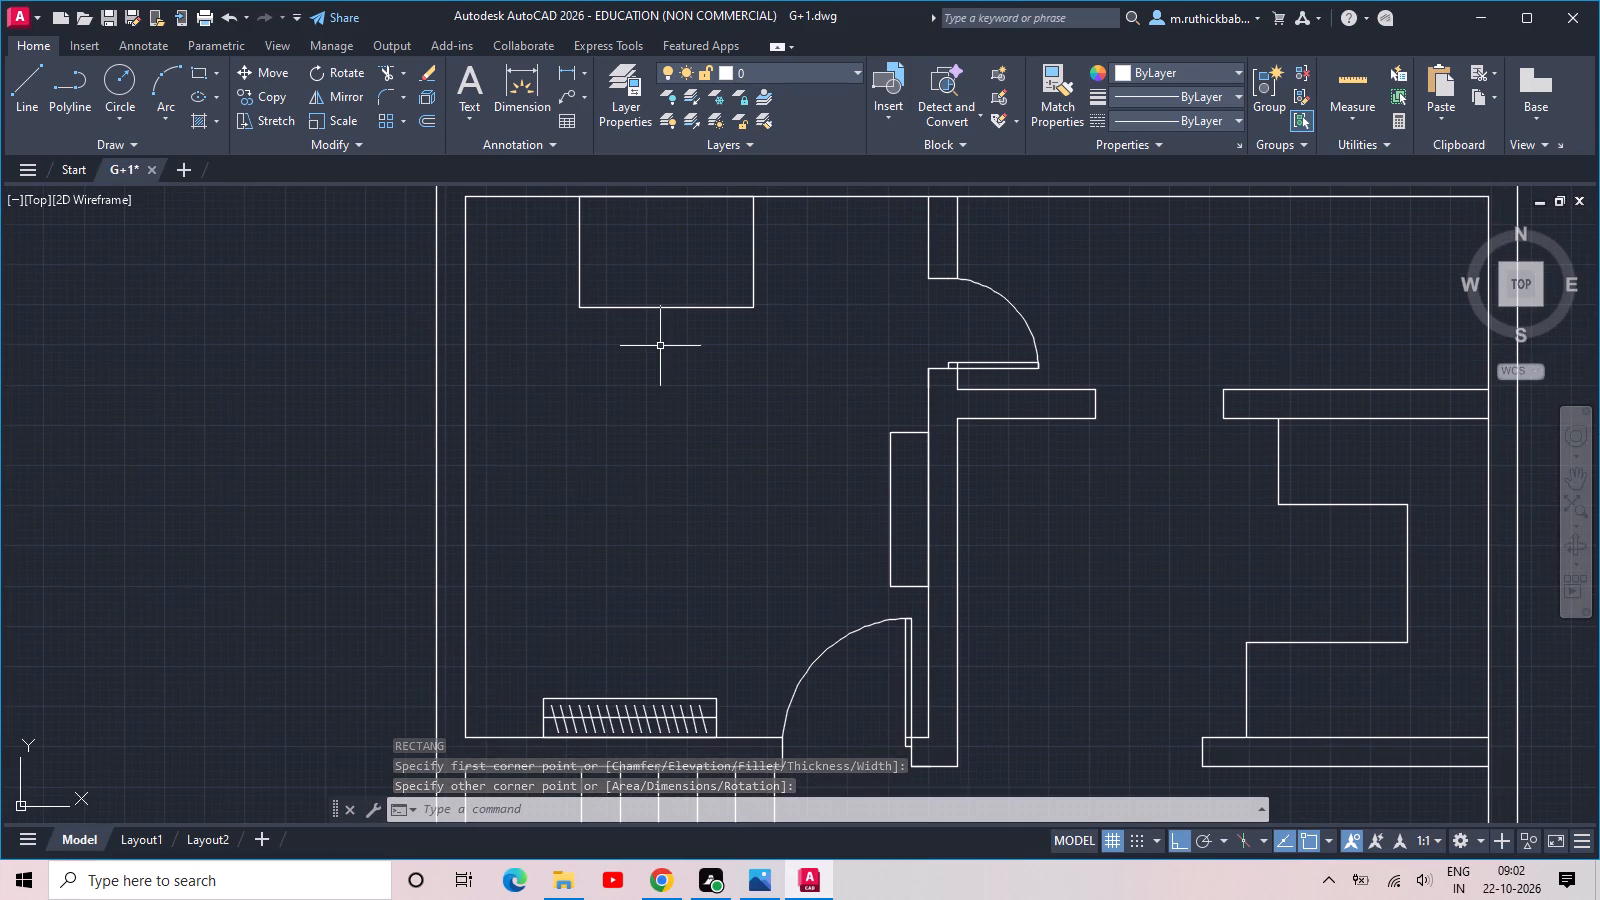
# Rotate the loose double bed beside the plans 90° counterclockwise about its top-right corner.
pyautogui.scroll(-2, 660, 346)
pyautogui.moveTo(661, 417); pyautogui.dragTo(661, 406, button='middle')
pyautogui.moveTo(338, 458); pyautogui.dragTo(259, 404)
pyautogui.click(134, 301)
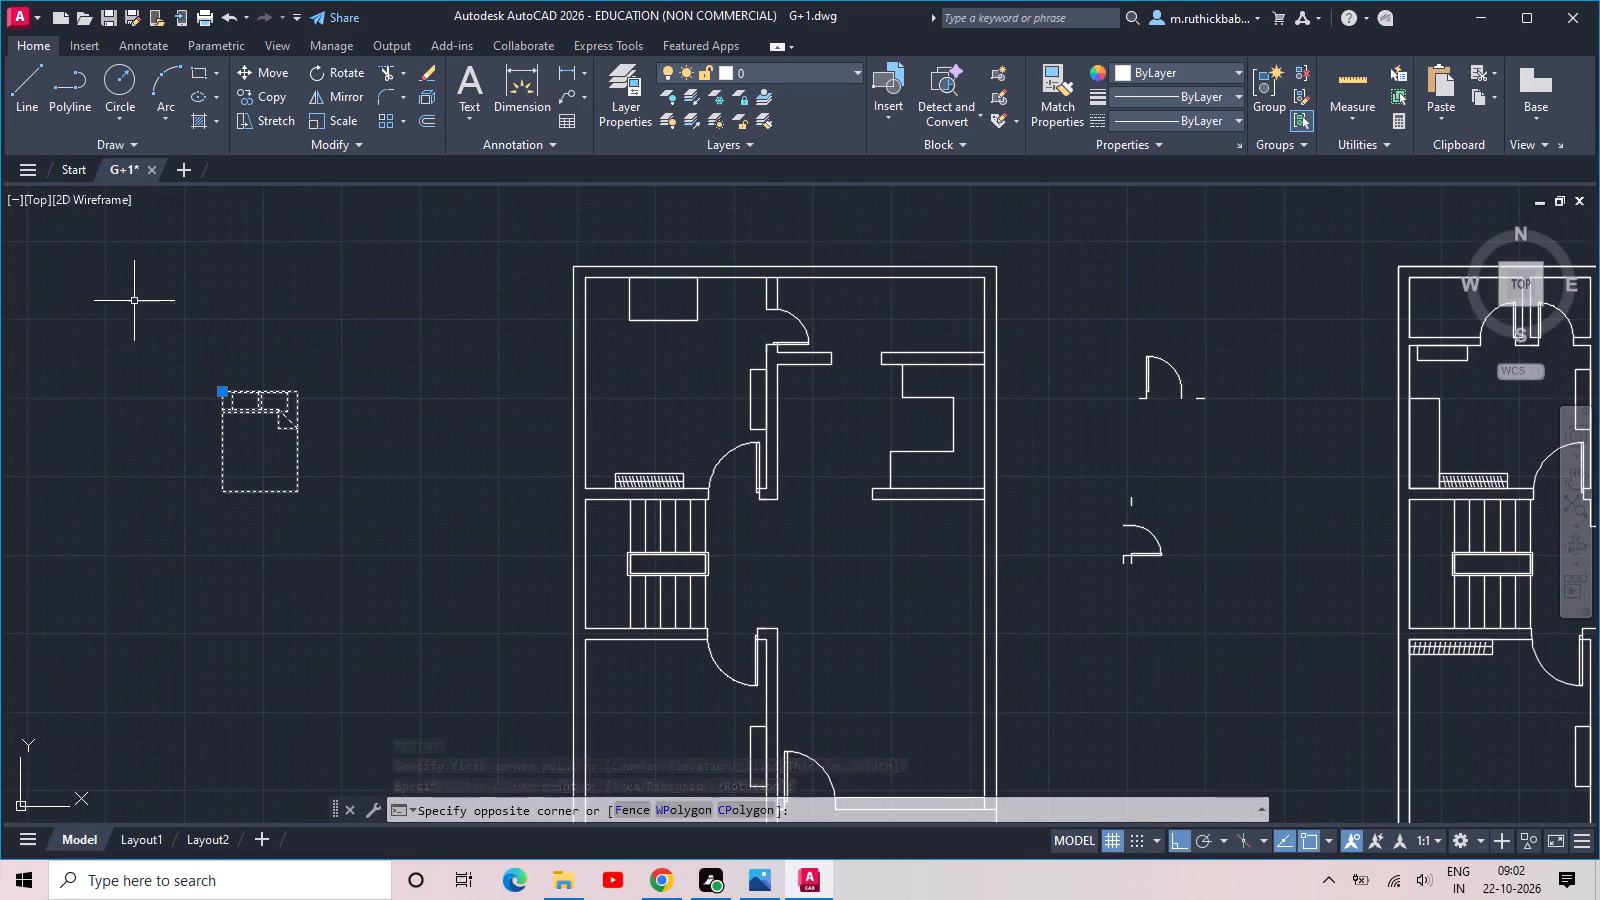
pyautogui.press('r')
pyautogui.write('O')
pyautogui.press('space')
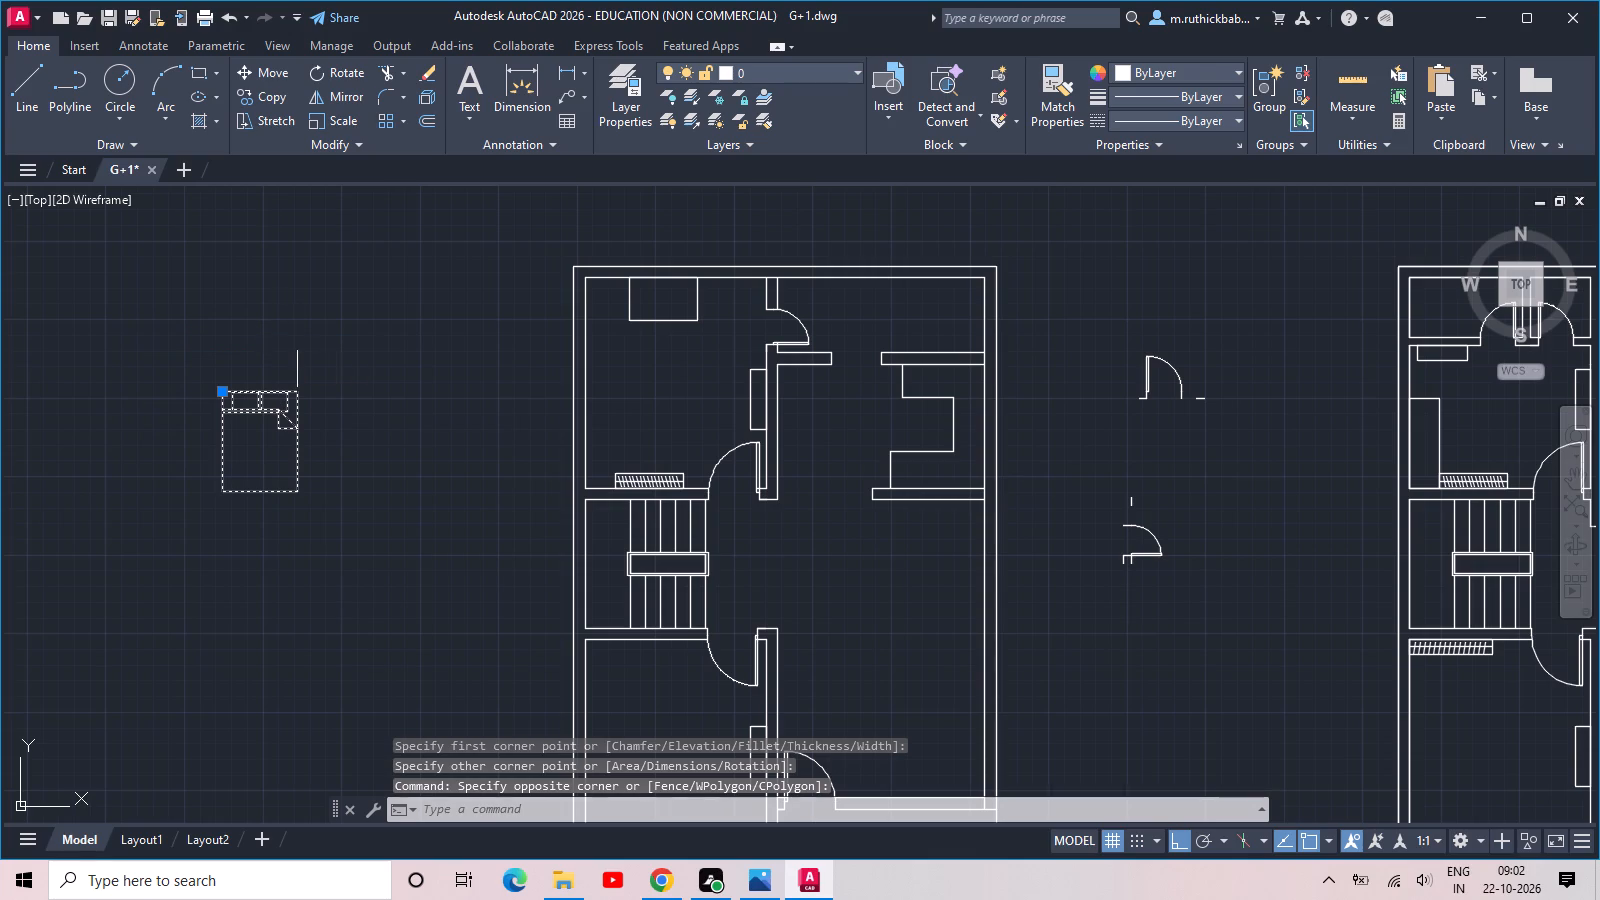
pyautogui.click(294, 389)
pyautogui.click(252, 308)
pyautogui.press('Escape')
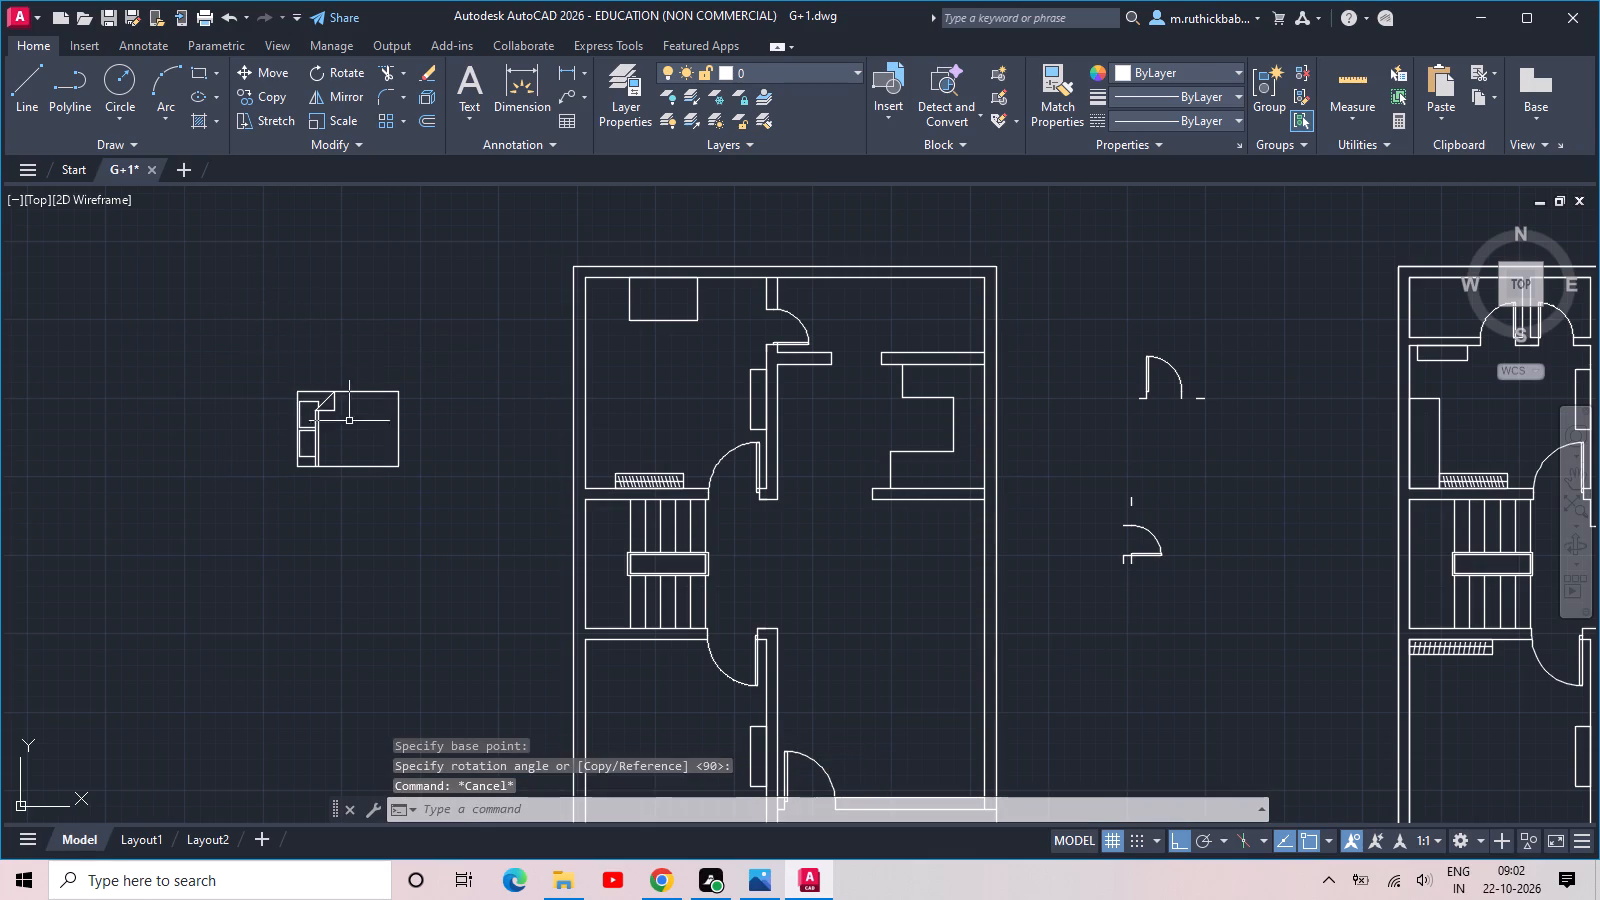
# Move the rotated bed into the adjacent plan's upper bedroom, headboard near the left wall and clear of the wardrobe.
pyautogui.click(367, 482)
pyautogui.click(309, 408)
pyautogui.click(297, 469)
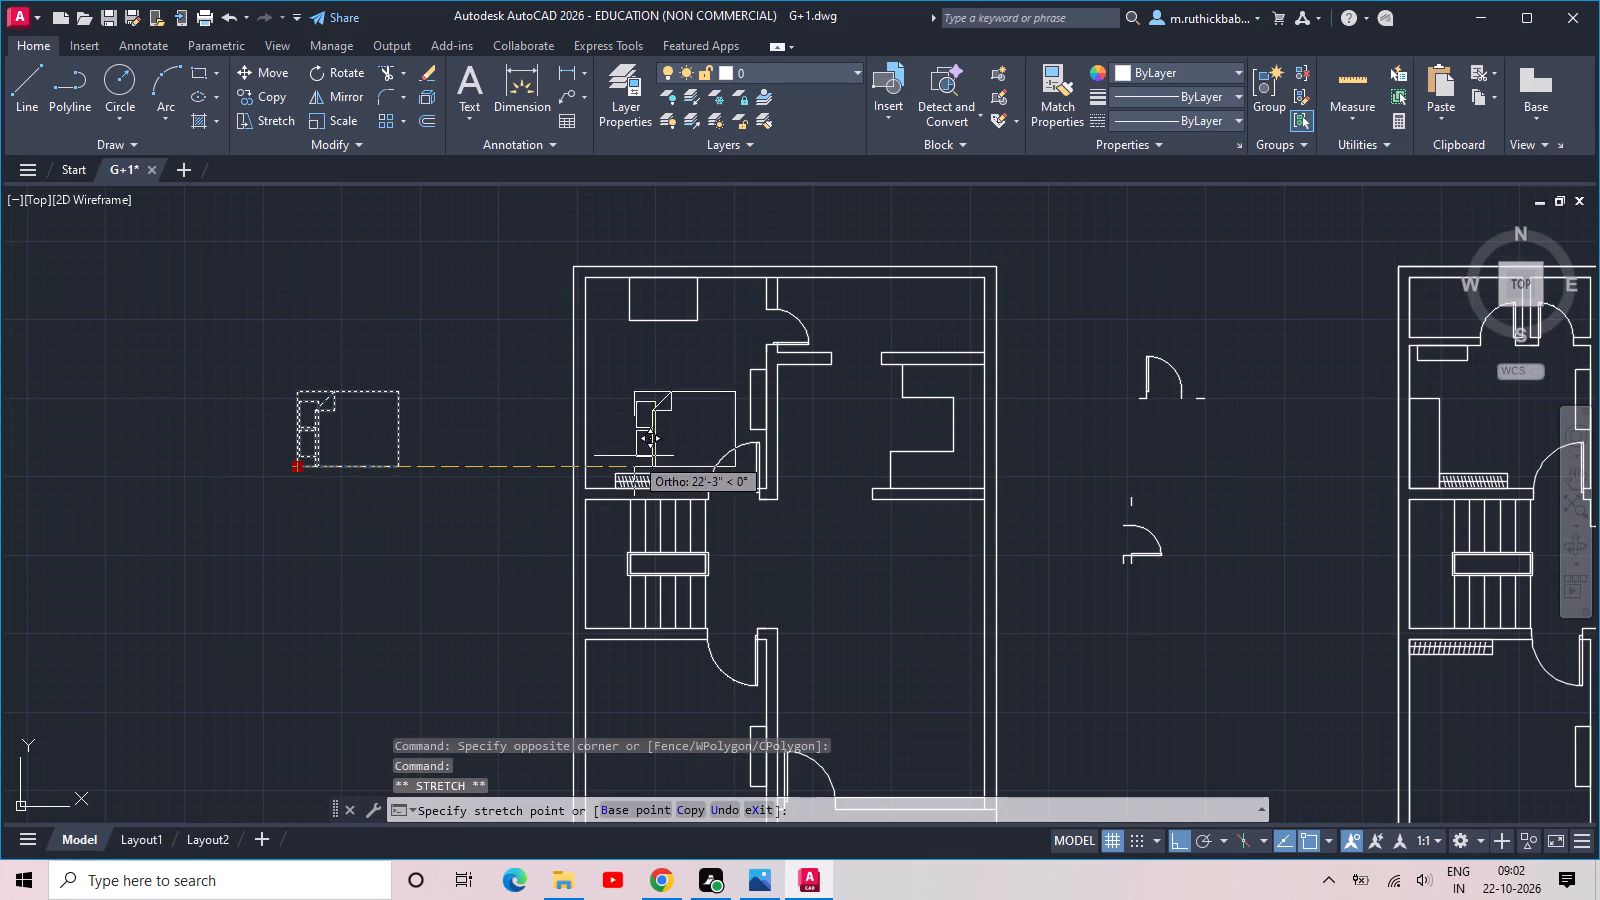
pyautogui.click(608, 455)
pyautogui.click(603, 465)
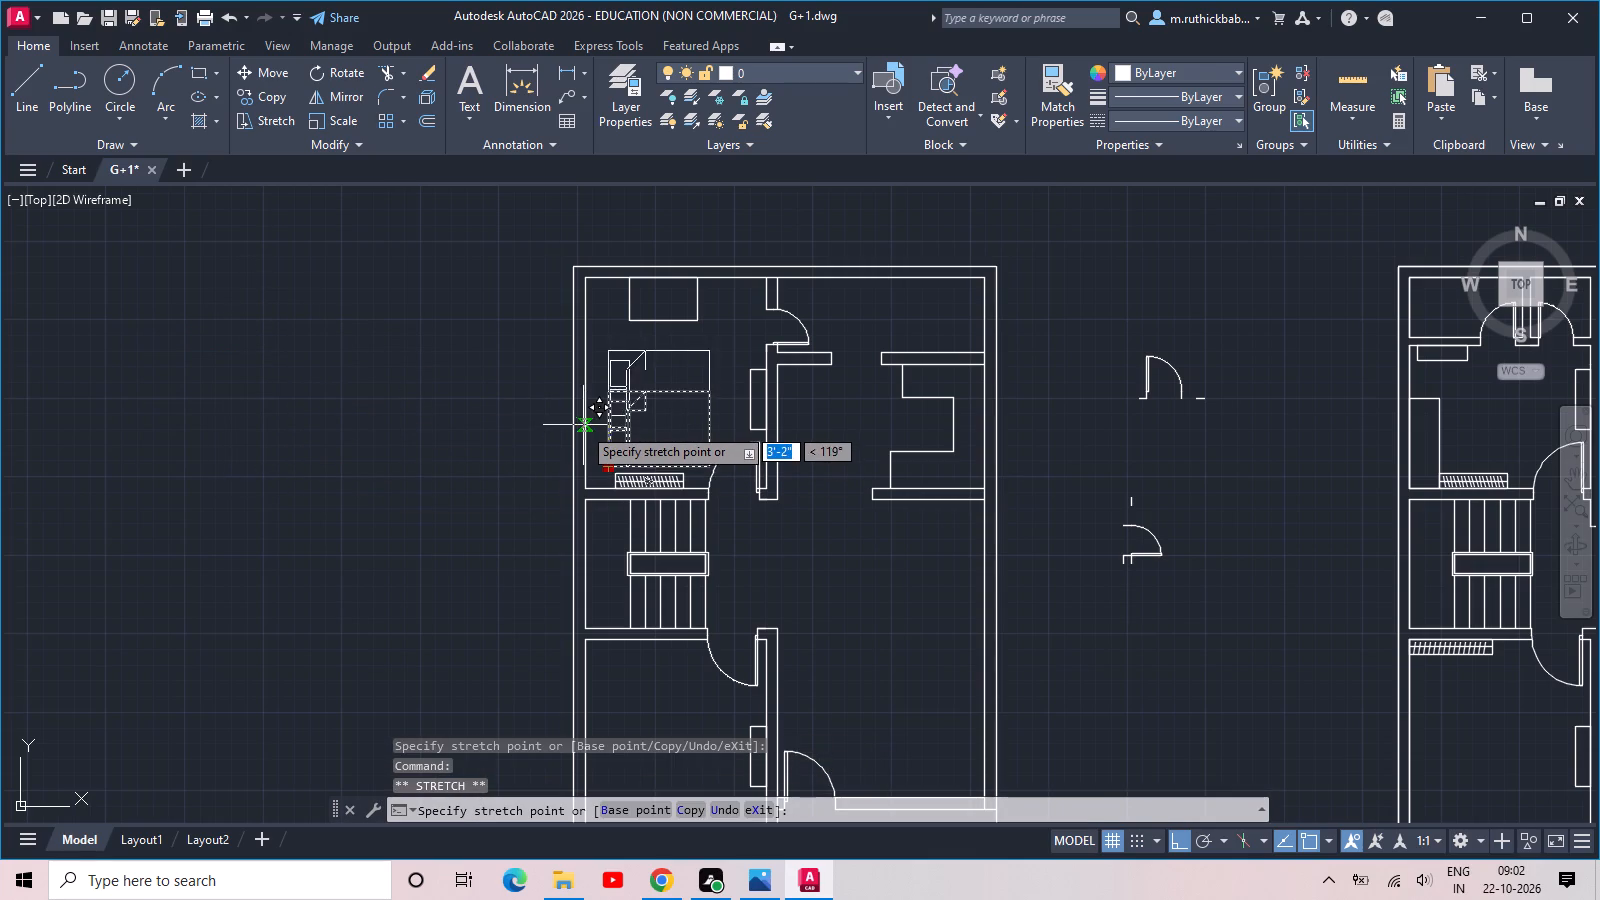
pyautogui.scroll(3, 581, 432)
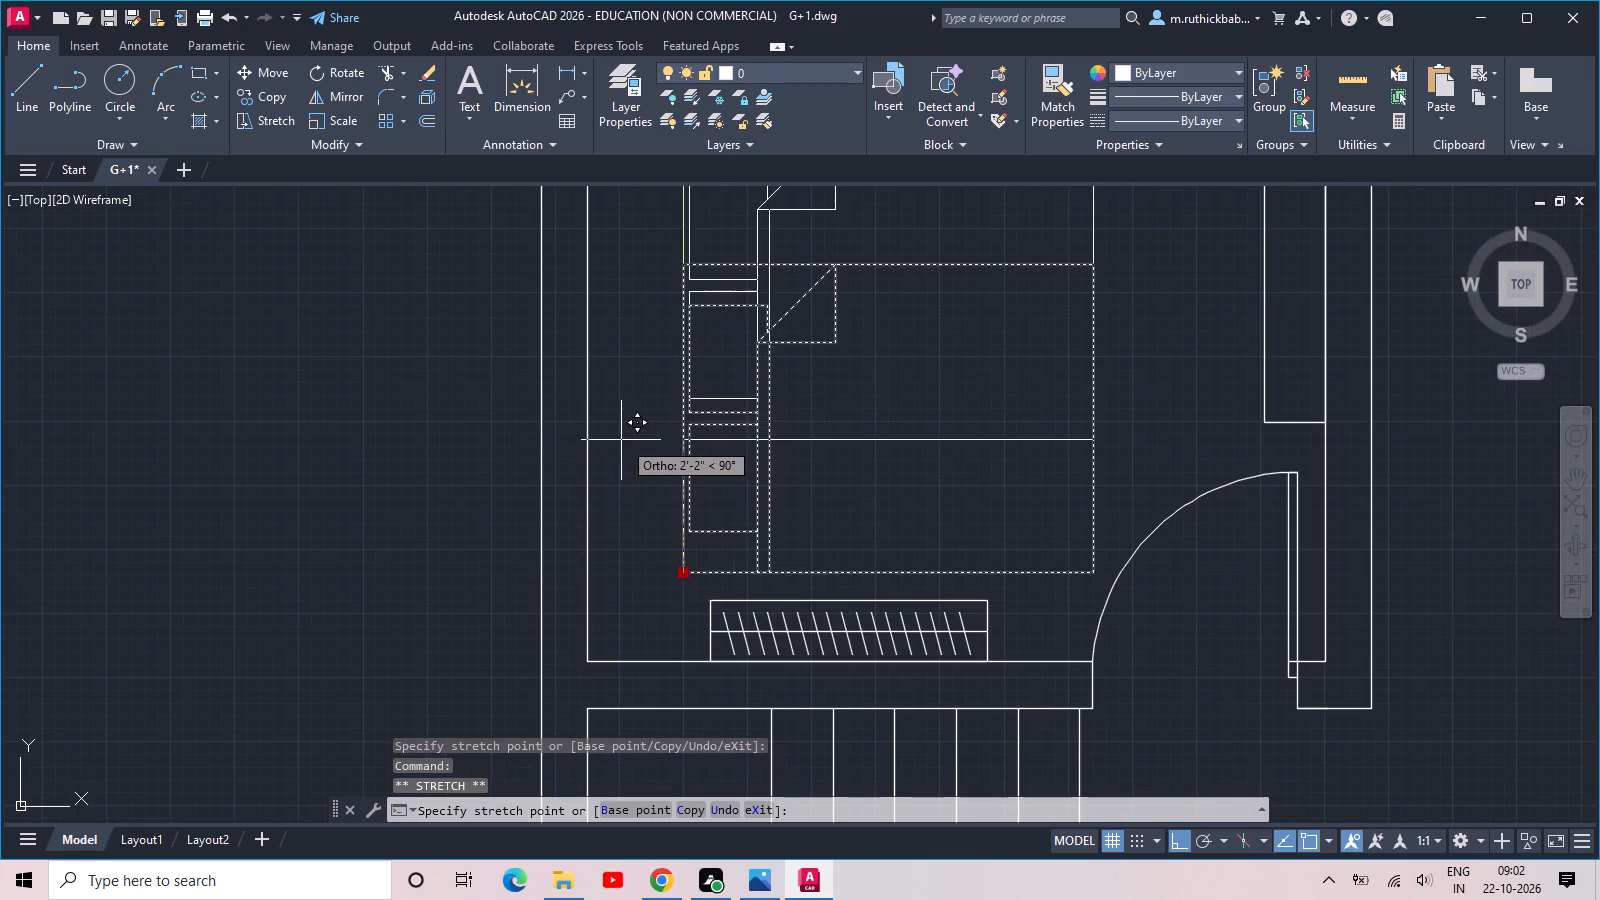
pyautogui.click(613, 437)
pyautogui.click(689, 436)
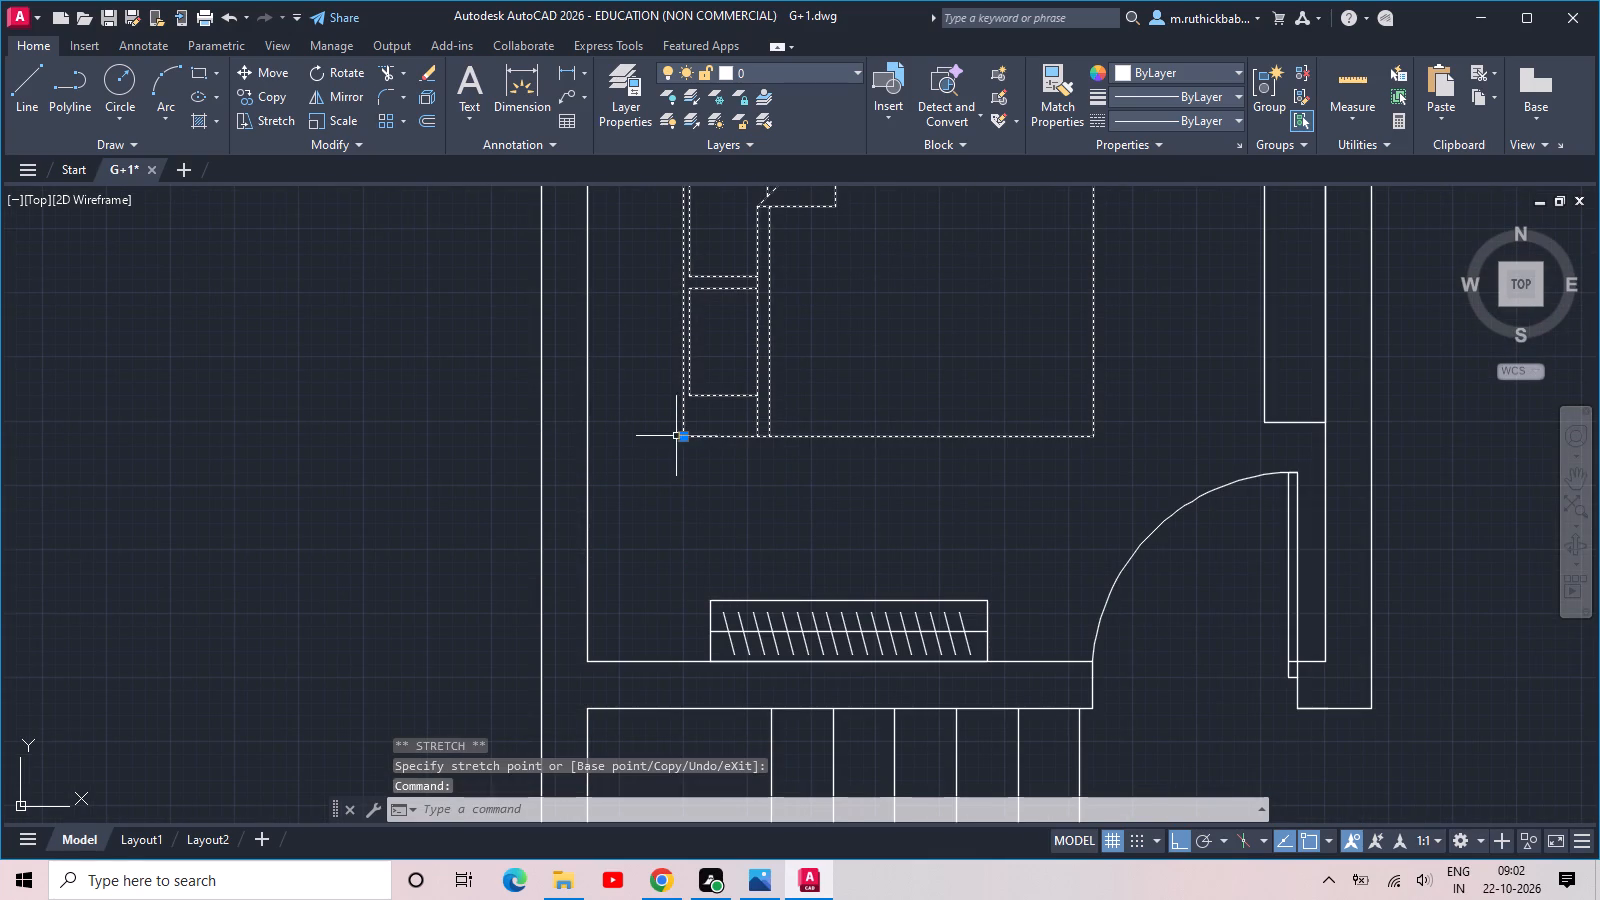
pyautogui.click(679, 436)
pyautogui.click(637, 437)
pyautogui.press('Escape')
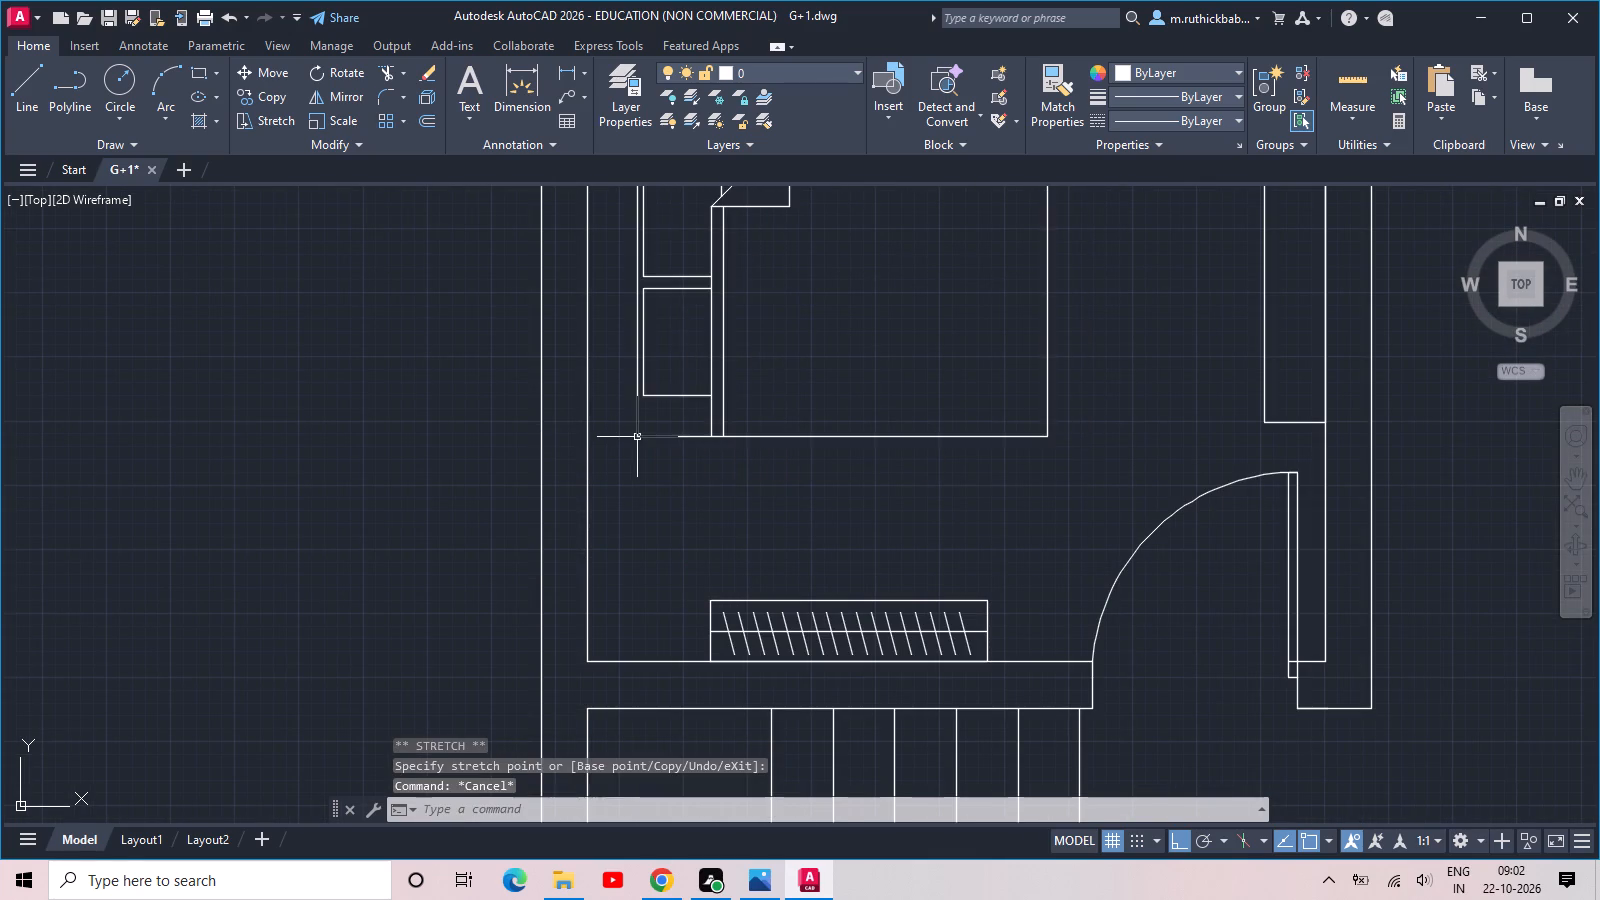
# Copy the upper bedroom's bed about 23'-9" straight down into the lower bedroom of the same plan.
pyautogui.scroll(-2, 614, 436)
pyautogui.moveTo(588, 434); pyautogui.dragTo(423, 433, button='middle')
pyautogui.scroll(-2, 423, 427)
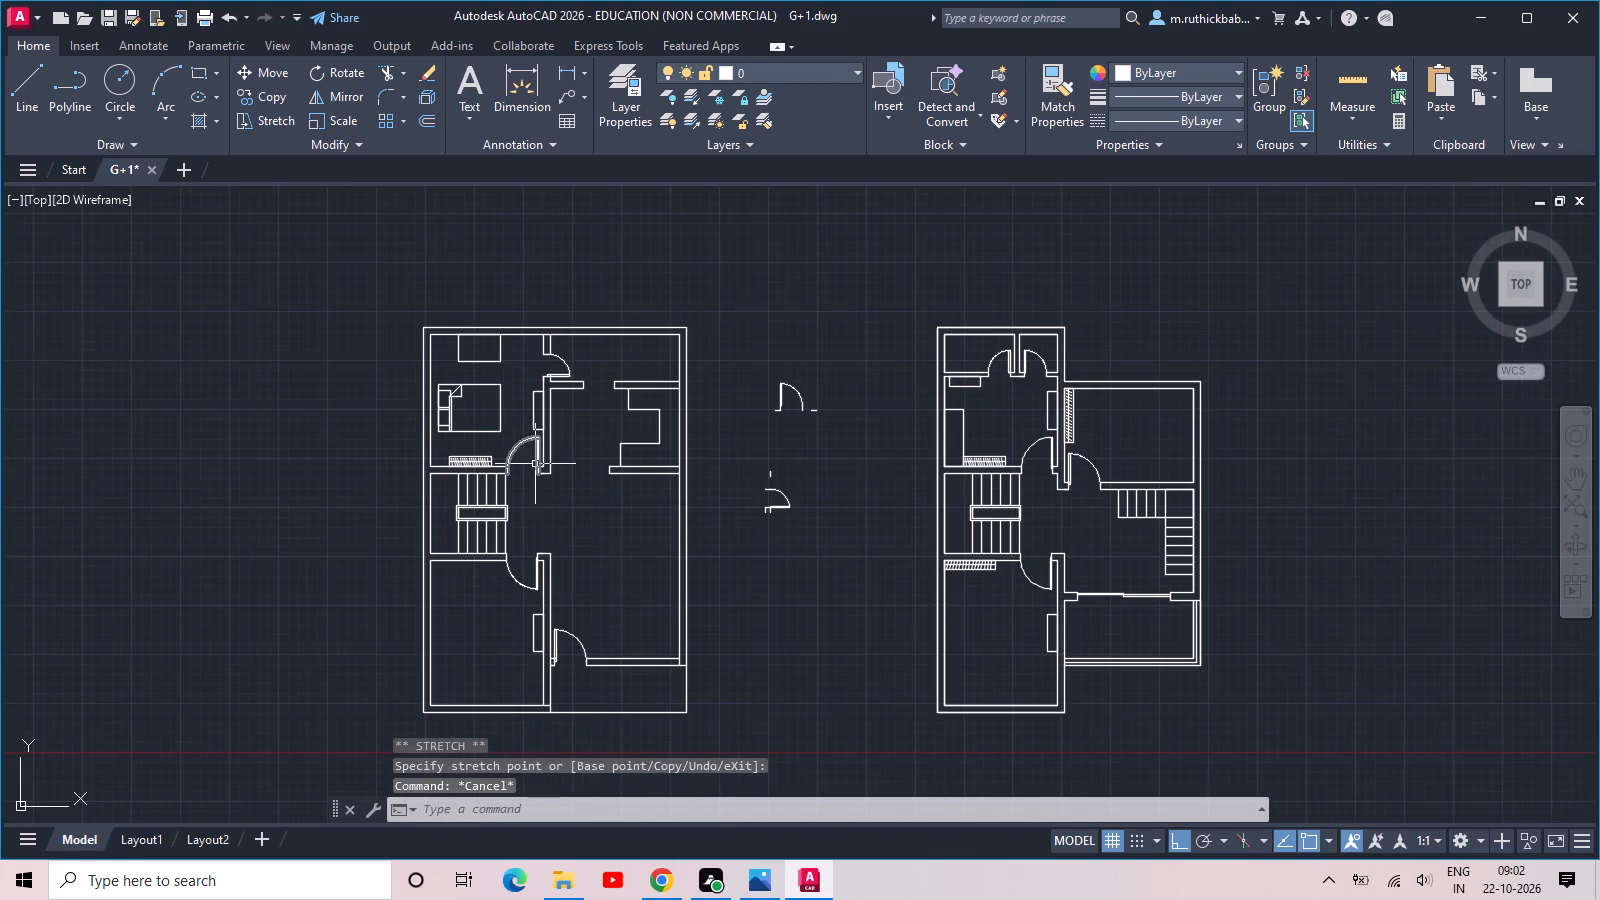
pyautogui.moveTo(535, 464); pyautogui.dragTo(560, 413, button='middle')
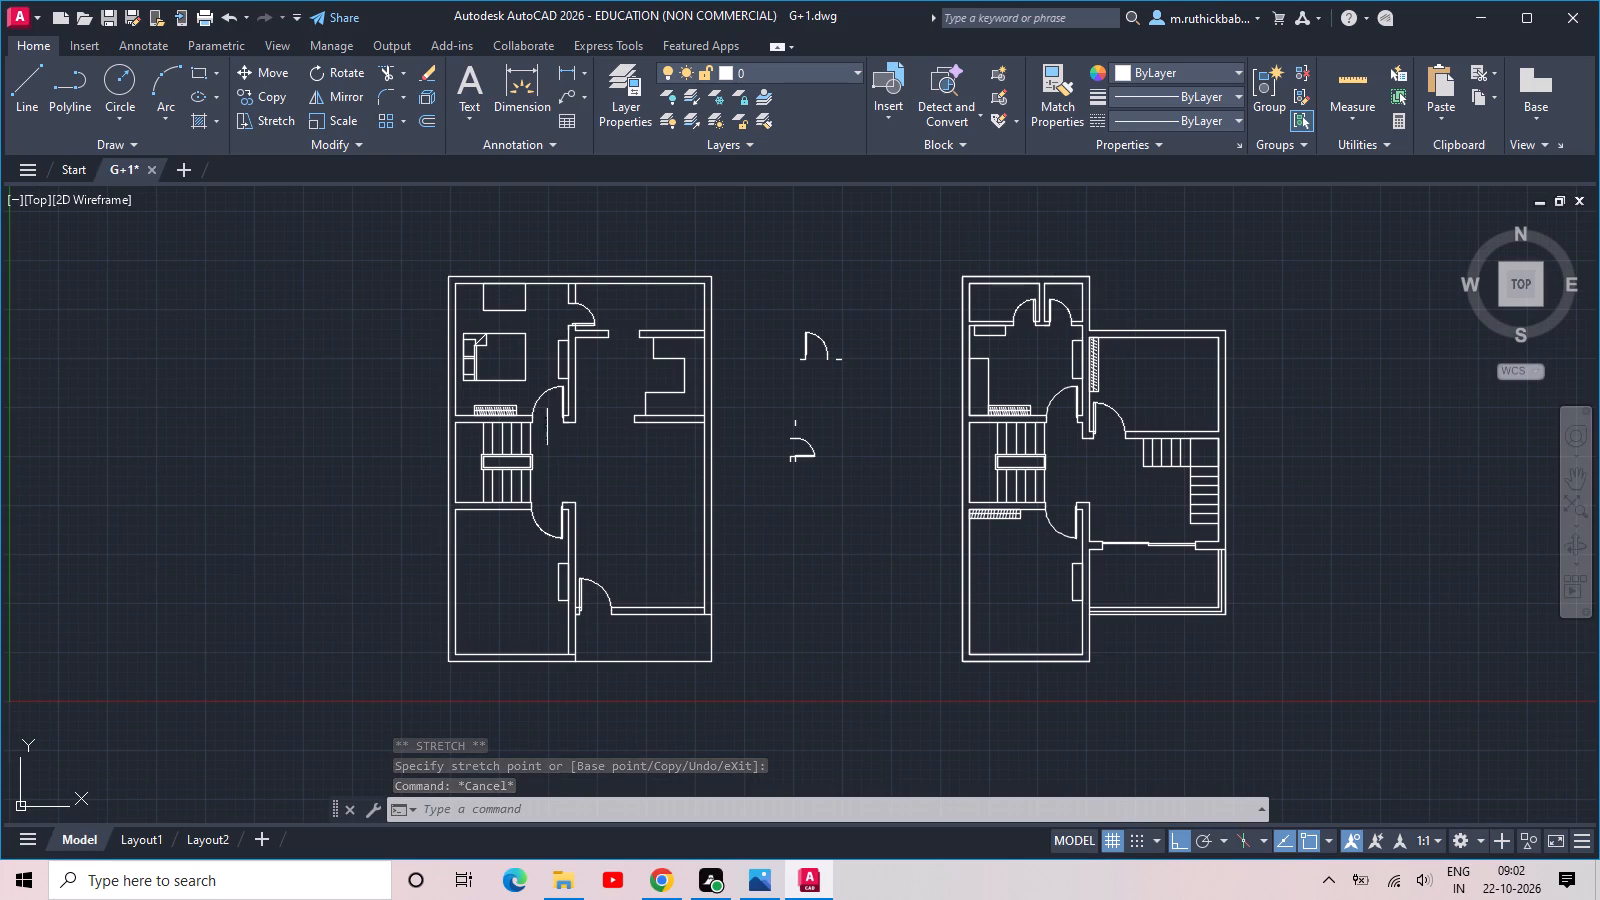
pyautogui.scroll(2, 503, 369)
pyautogui.click(485, 389)
pyautogui.click(440, 340)
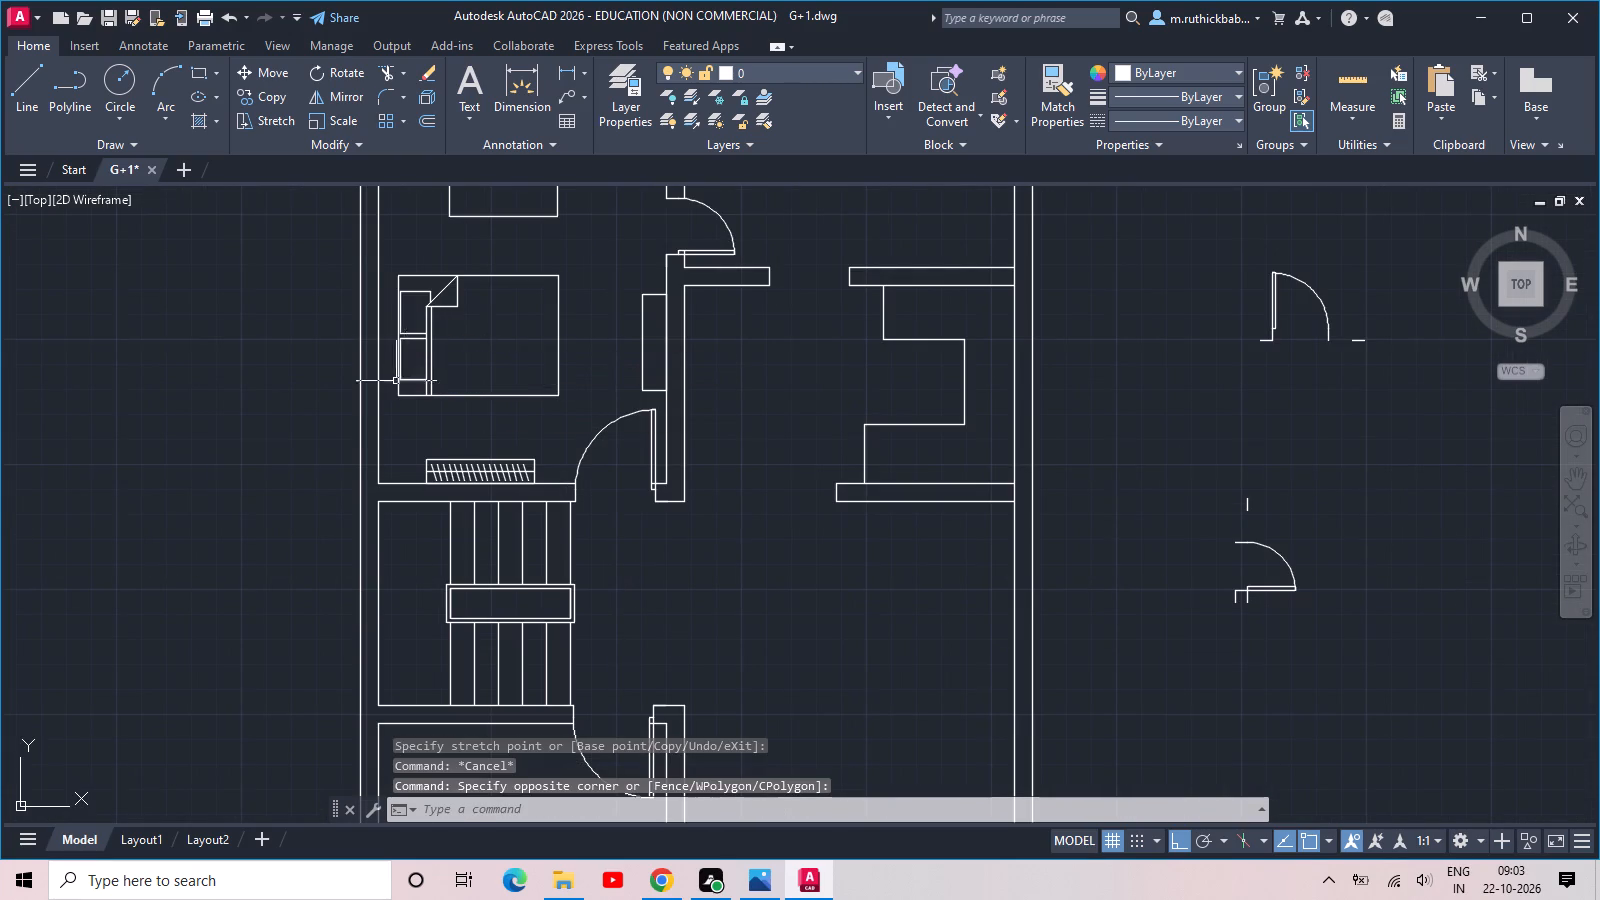
pyautogui.moveTo(447, 400); pyautogui.dragTo(441, 389)
pyautogui.click(402, 370)
pyautogui.press('c')
pyautogui.write('O')
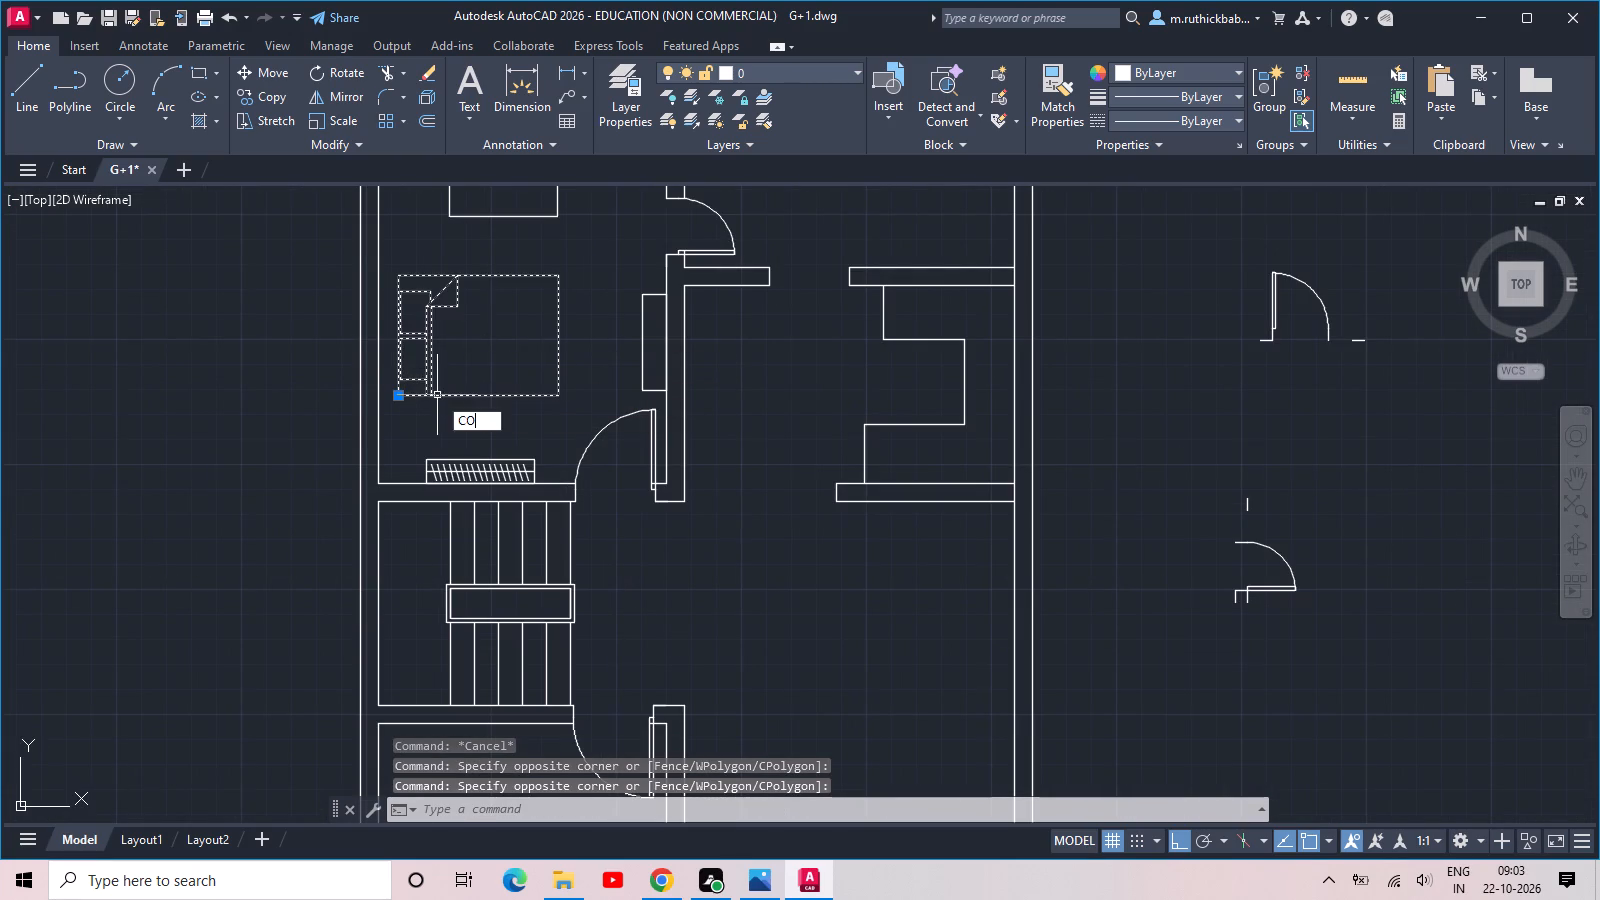
pyautogui.press('space')
pyautogui.click(395, 394)
pyautogui.moveTo(402, 463); pyautogui.dragTo(463, 150, button='middle')
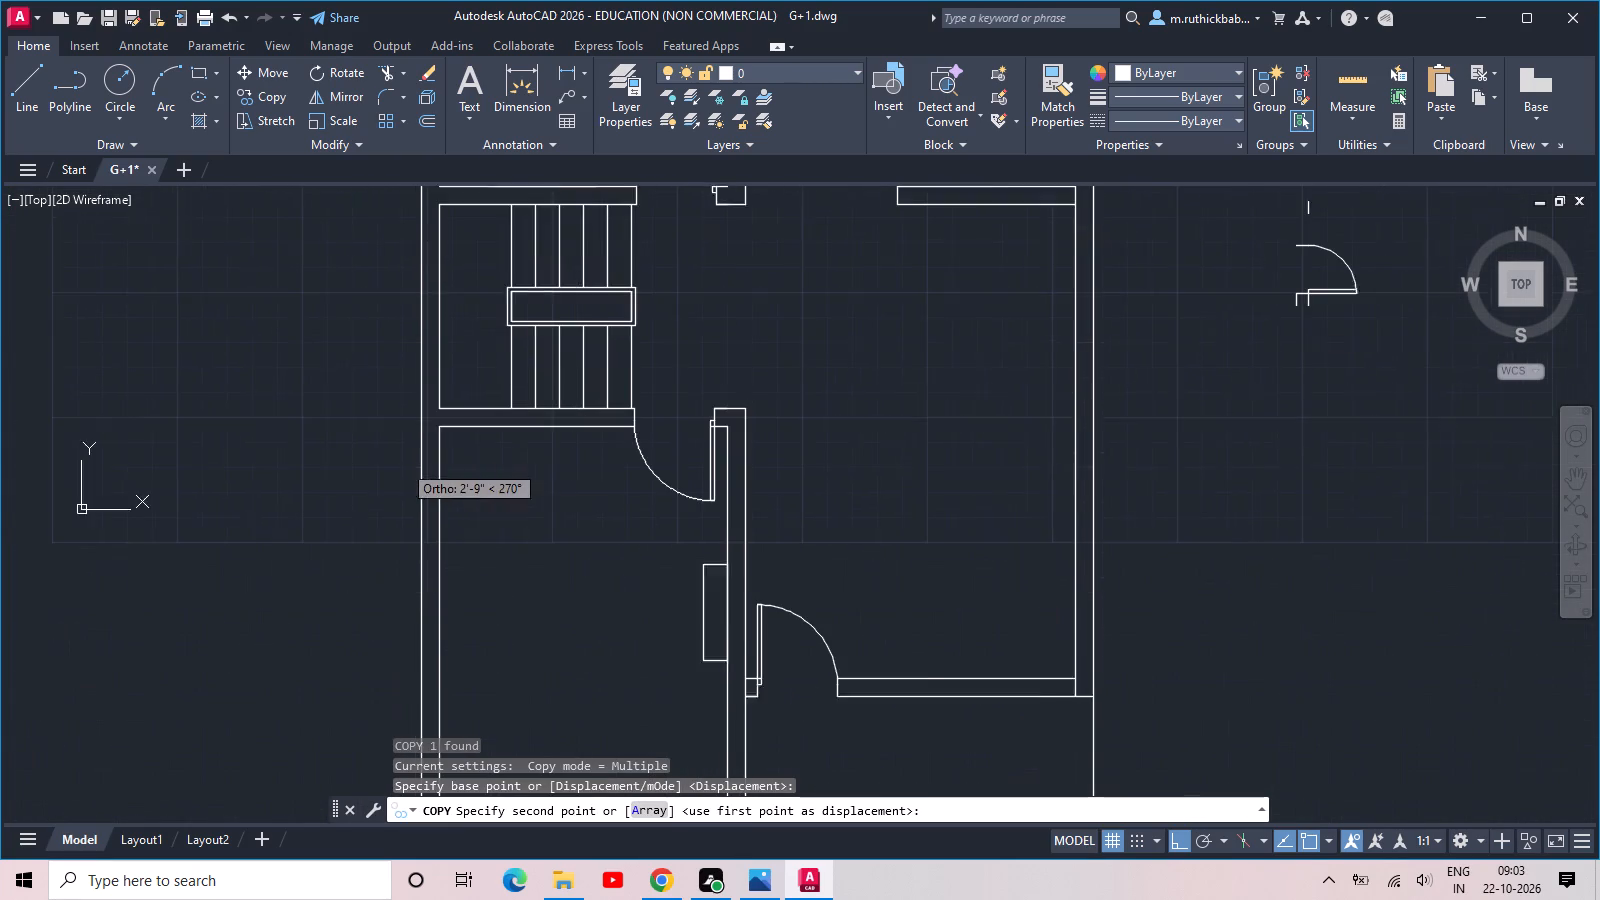
pyautogui.click(453, 654)
pyautogui.press('Escape')
# Copy the lower bedroom's bed to the other floor plan, from outer bottom-left corner to outer bottom-left corner.
pyautogui.scroll(-2, 508, 606)
pyautogui.moveTo(574, 586); pyautogui.dragTo(442, 596, button='middle')
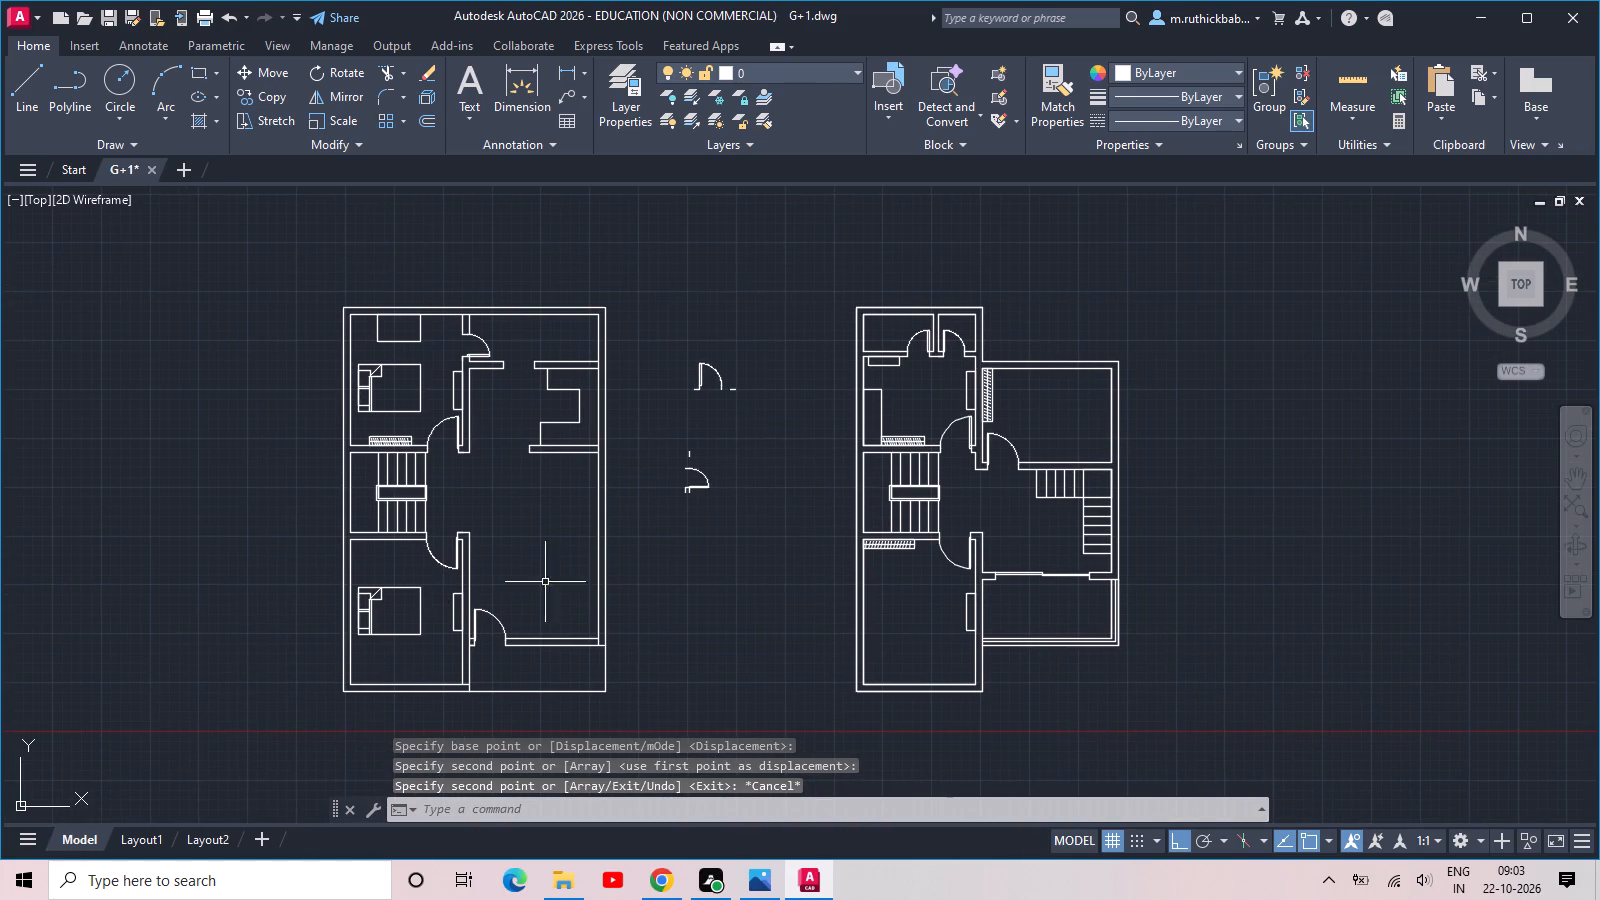
pyautogui.click(417, 635)
pyautogui.click(365, 601)
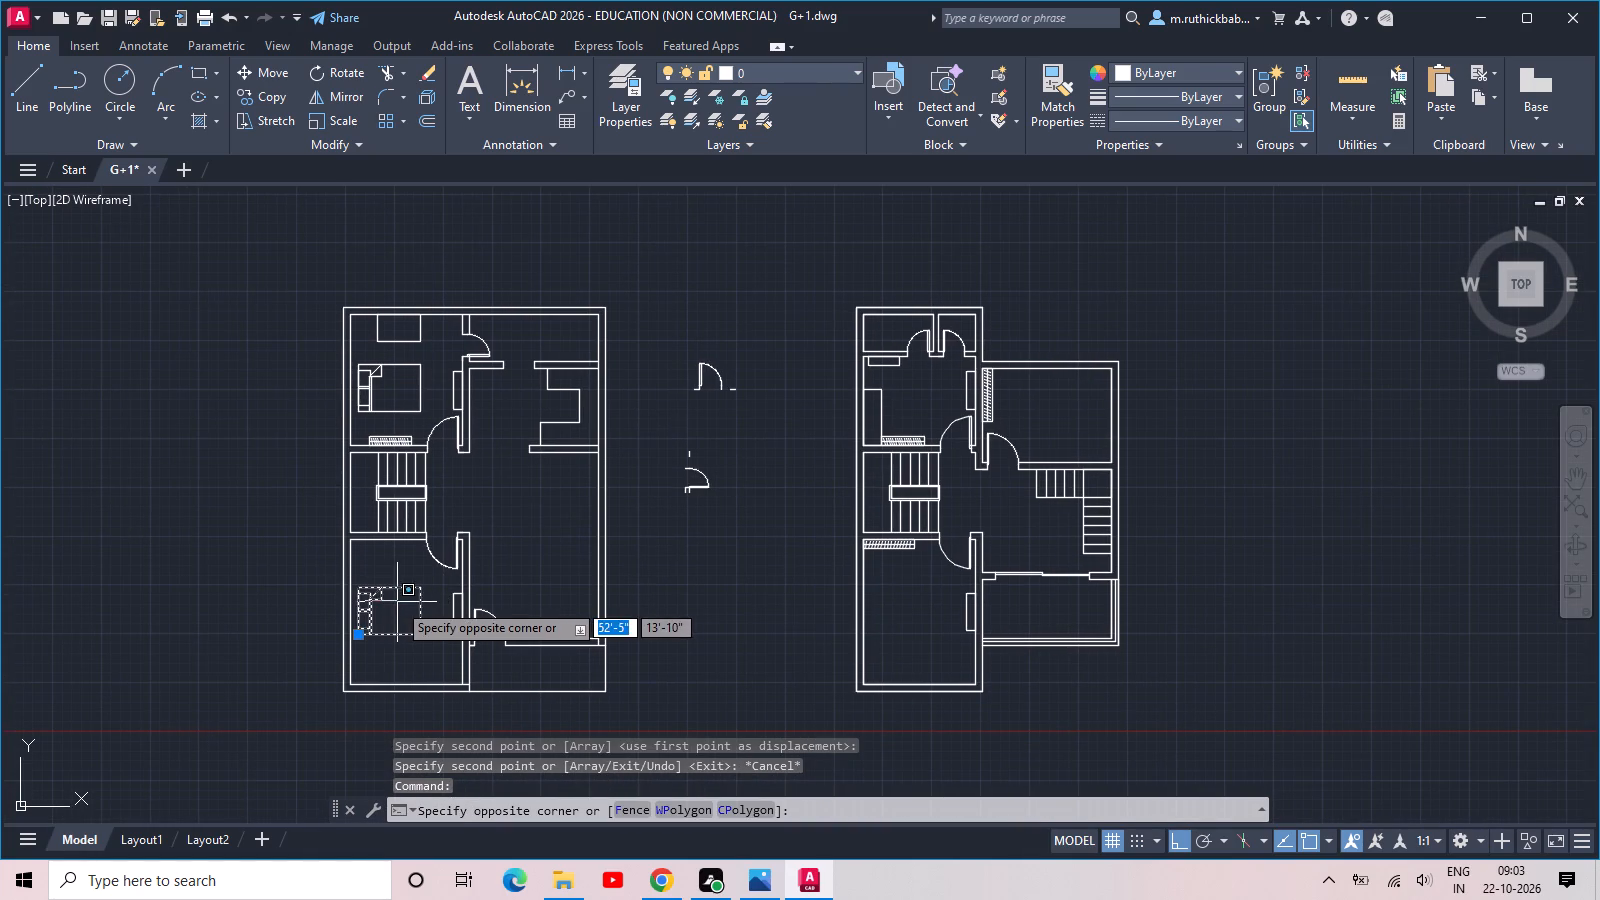
pyautogui.click(429, 620)
pyautogui.write('CO')
pyautogui.press('space')
pyautogui.click(339, 692)
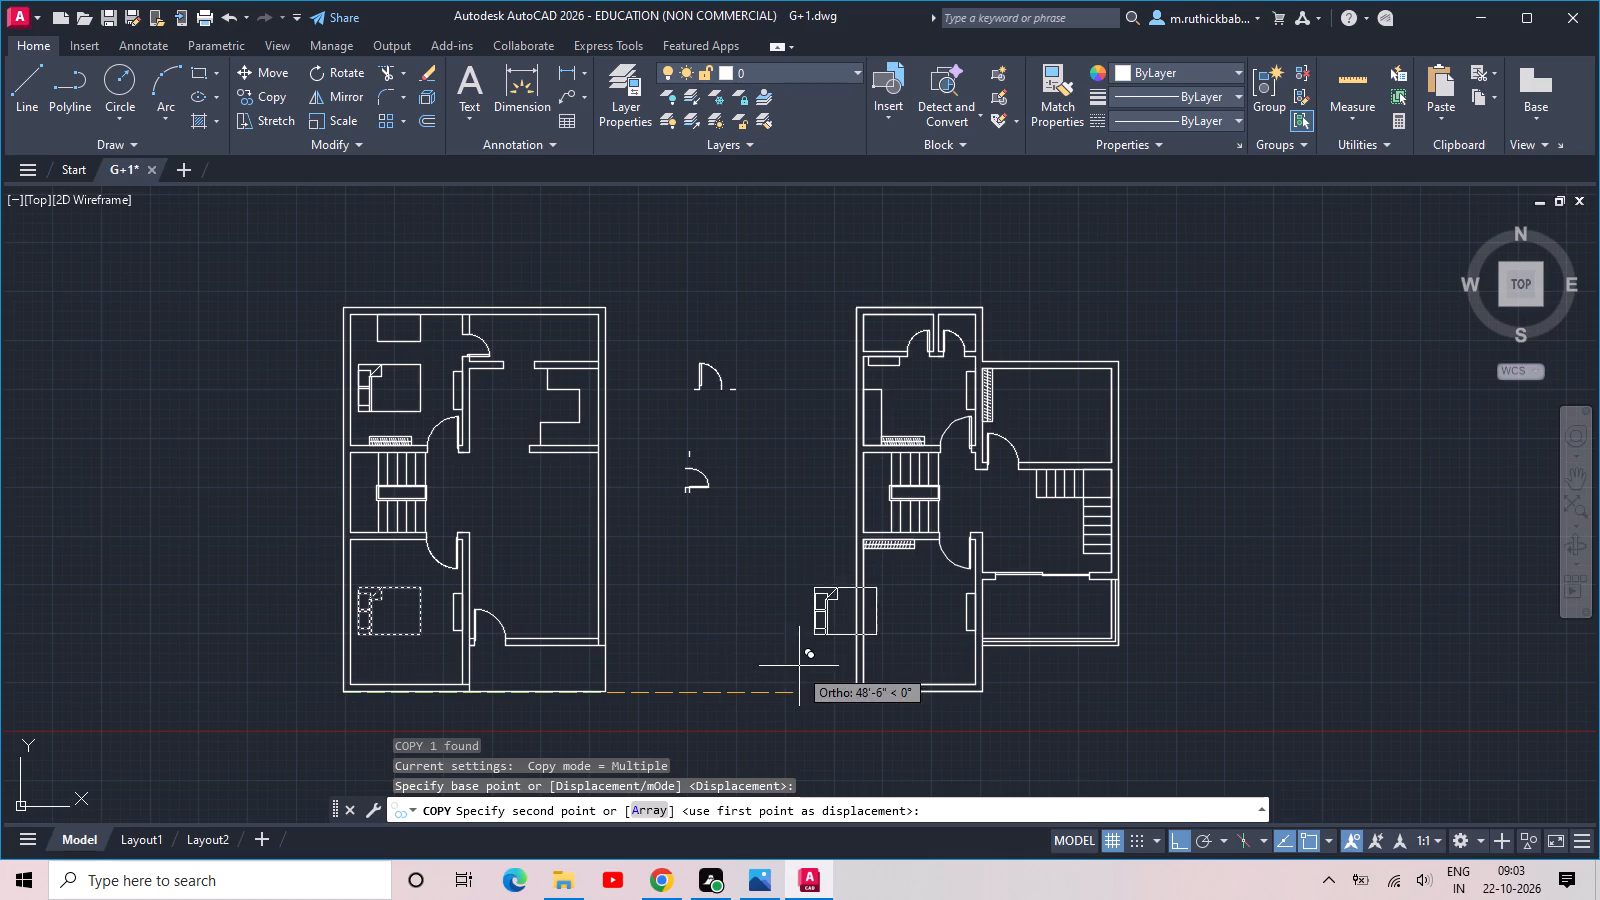
pyautogui.click(856, 695)
pyautogui.press('Escape')
# Rotate the copied bed in the other plan 180° about its lower-right corner, with Ortho on.
pyautogui.scroll(-1, 811, 650)
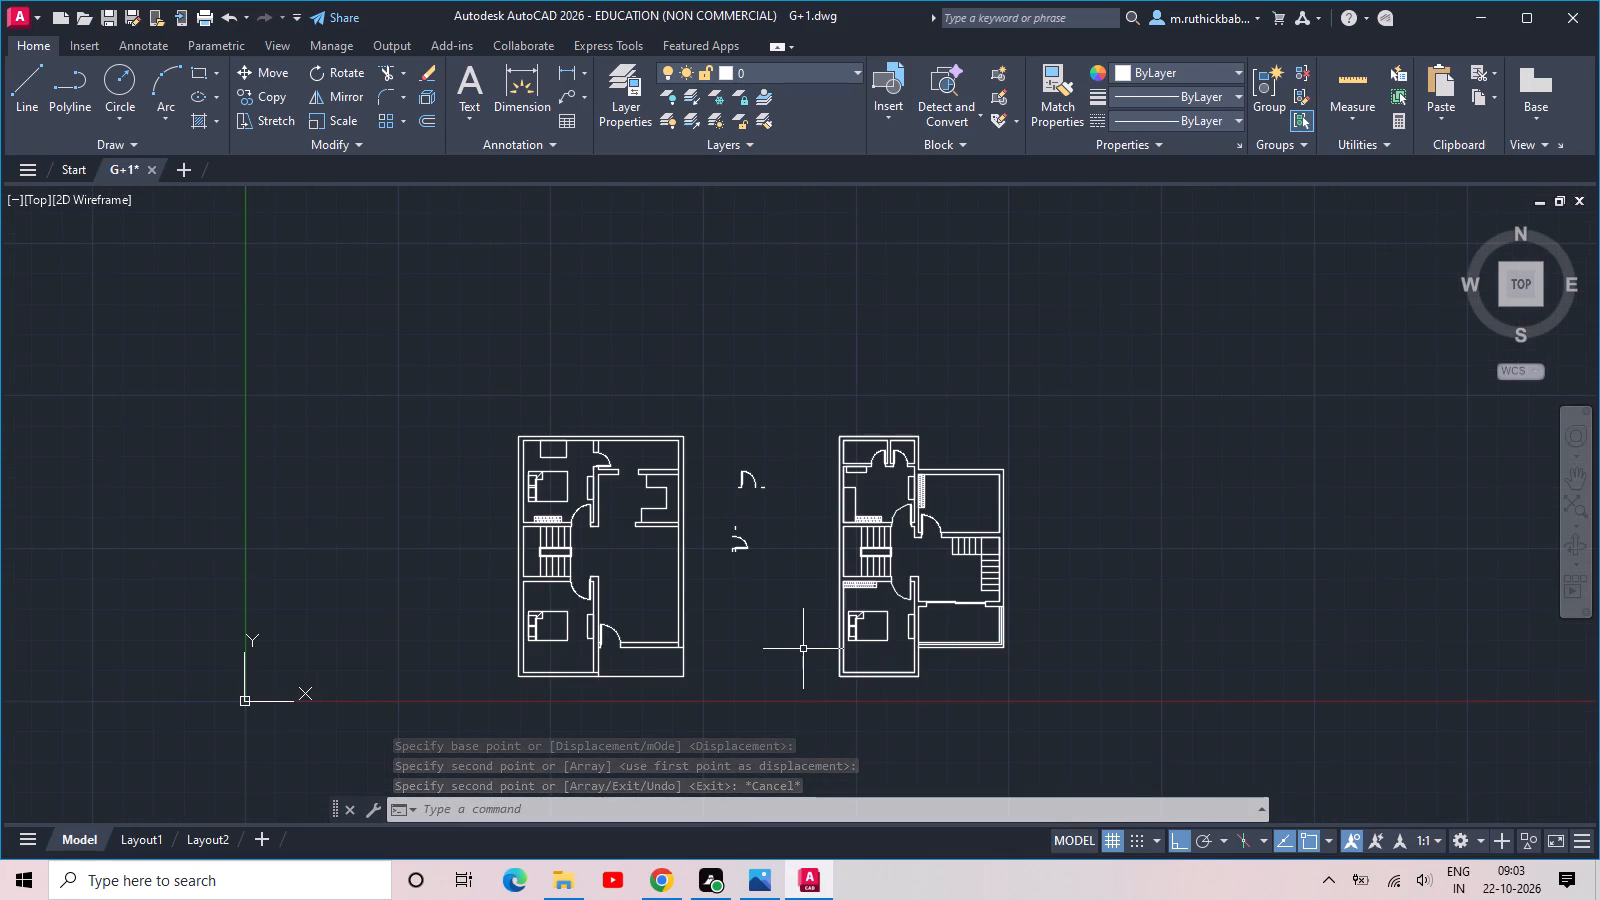
pyautogui.scroll(2, 895, 637)
pyautogui.moveTo(870, 674); pyautogui.dragTo(855, 642)
pyautogui.click(789, 504)
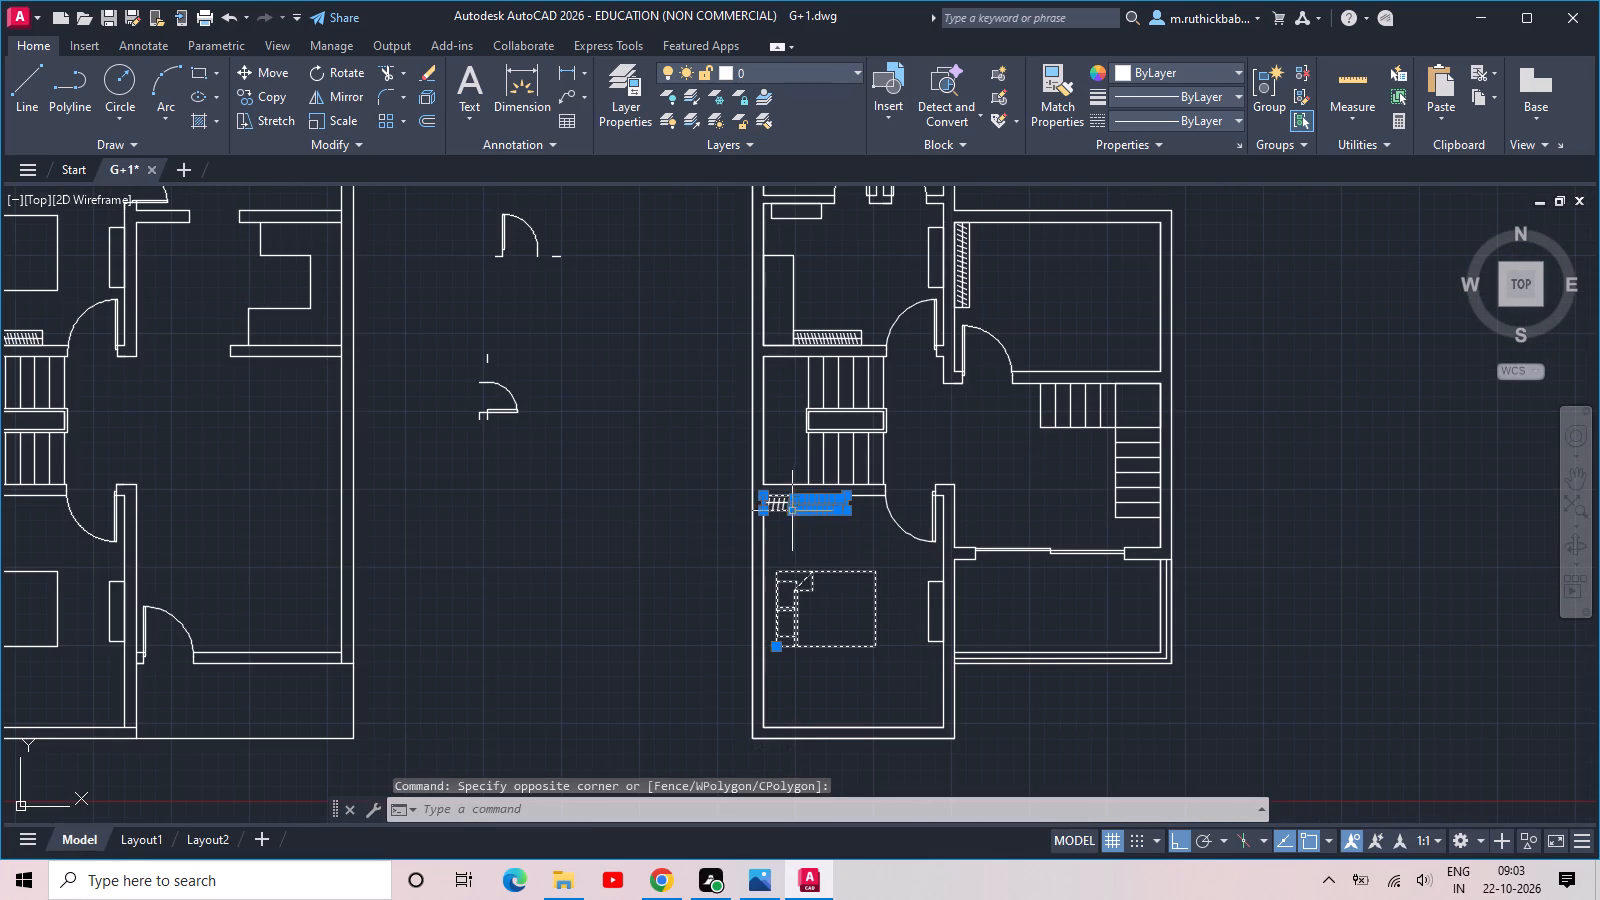
pyautogui.press('Escape')
pyautogui.moveTo(907, 658); pyautogui.dragTo(890, 648)
pyautogui.click(818, 542)
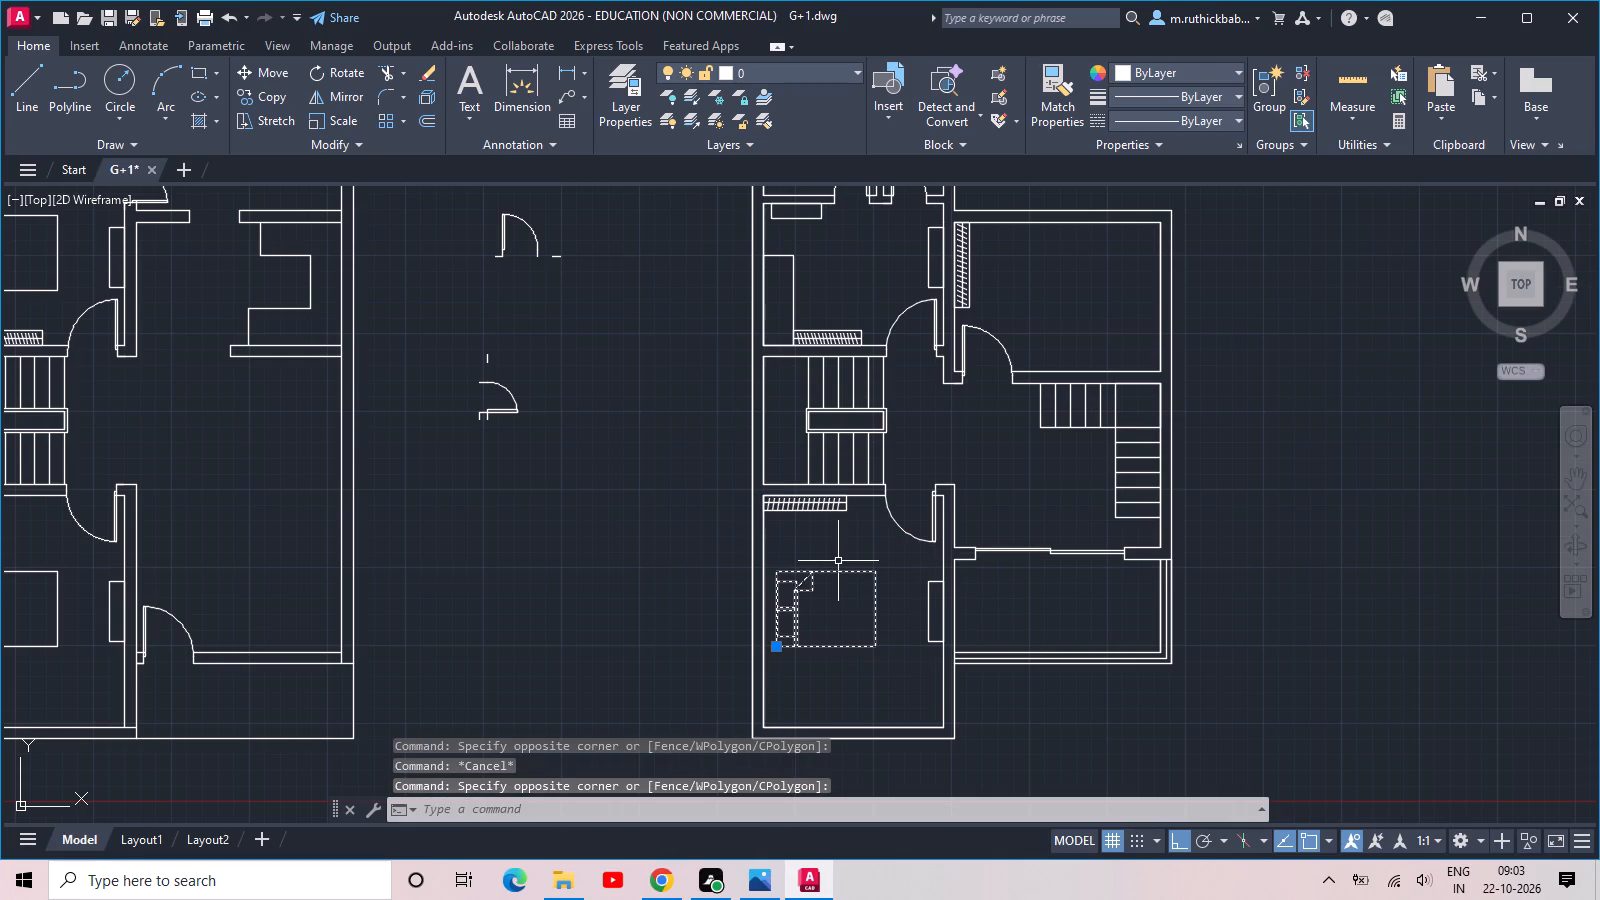
pyautogui.write('RO')
pyautogui.press('space')
pyautogui.click(879, 646)
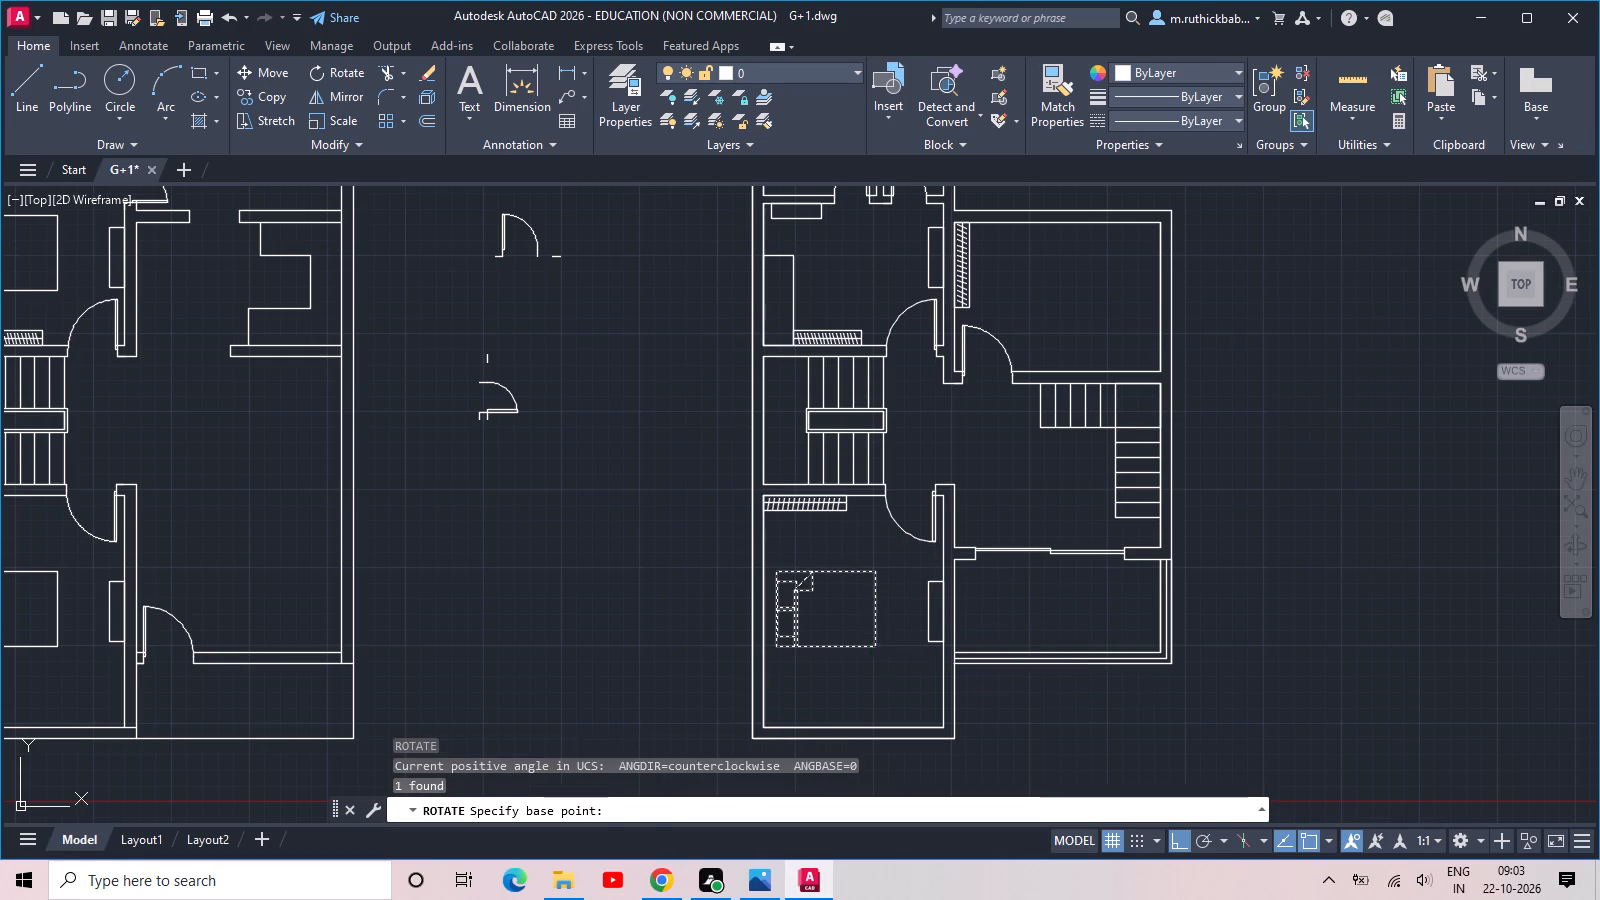
pyautogui.click(438, 549)
pyautogui.press('Escape')
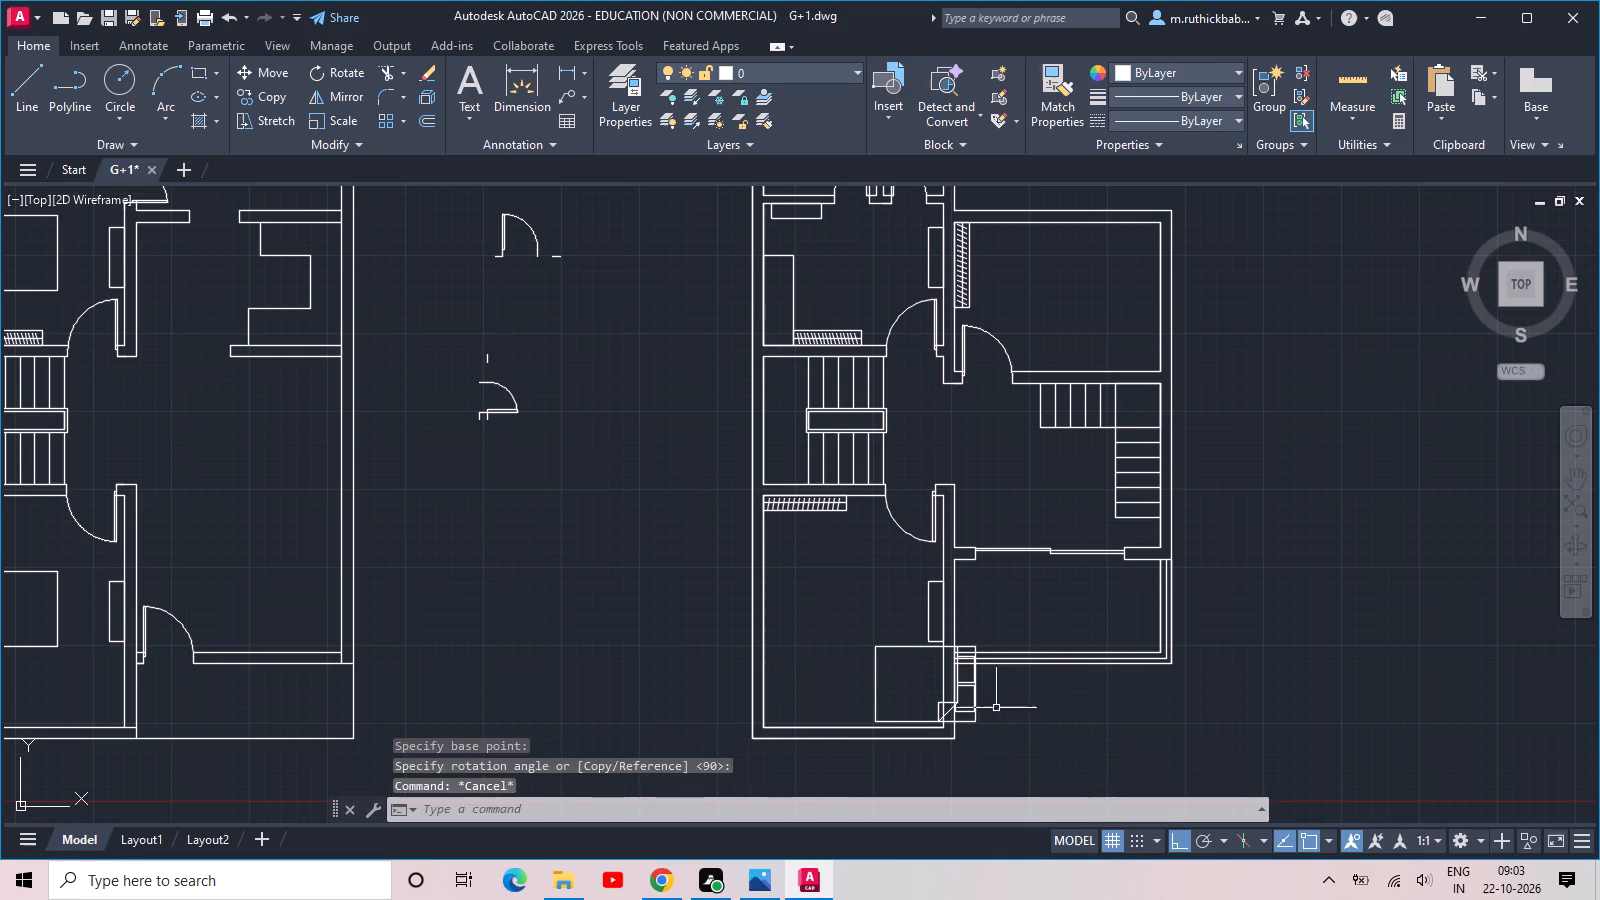
# Move the rotated bed into that plan's upper-right bedroom, with its headboard close to the right wall.
pyautogui.click(970, 722)
pyautogui.click(979, 647)
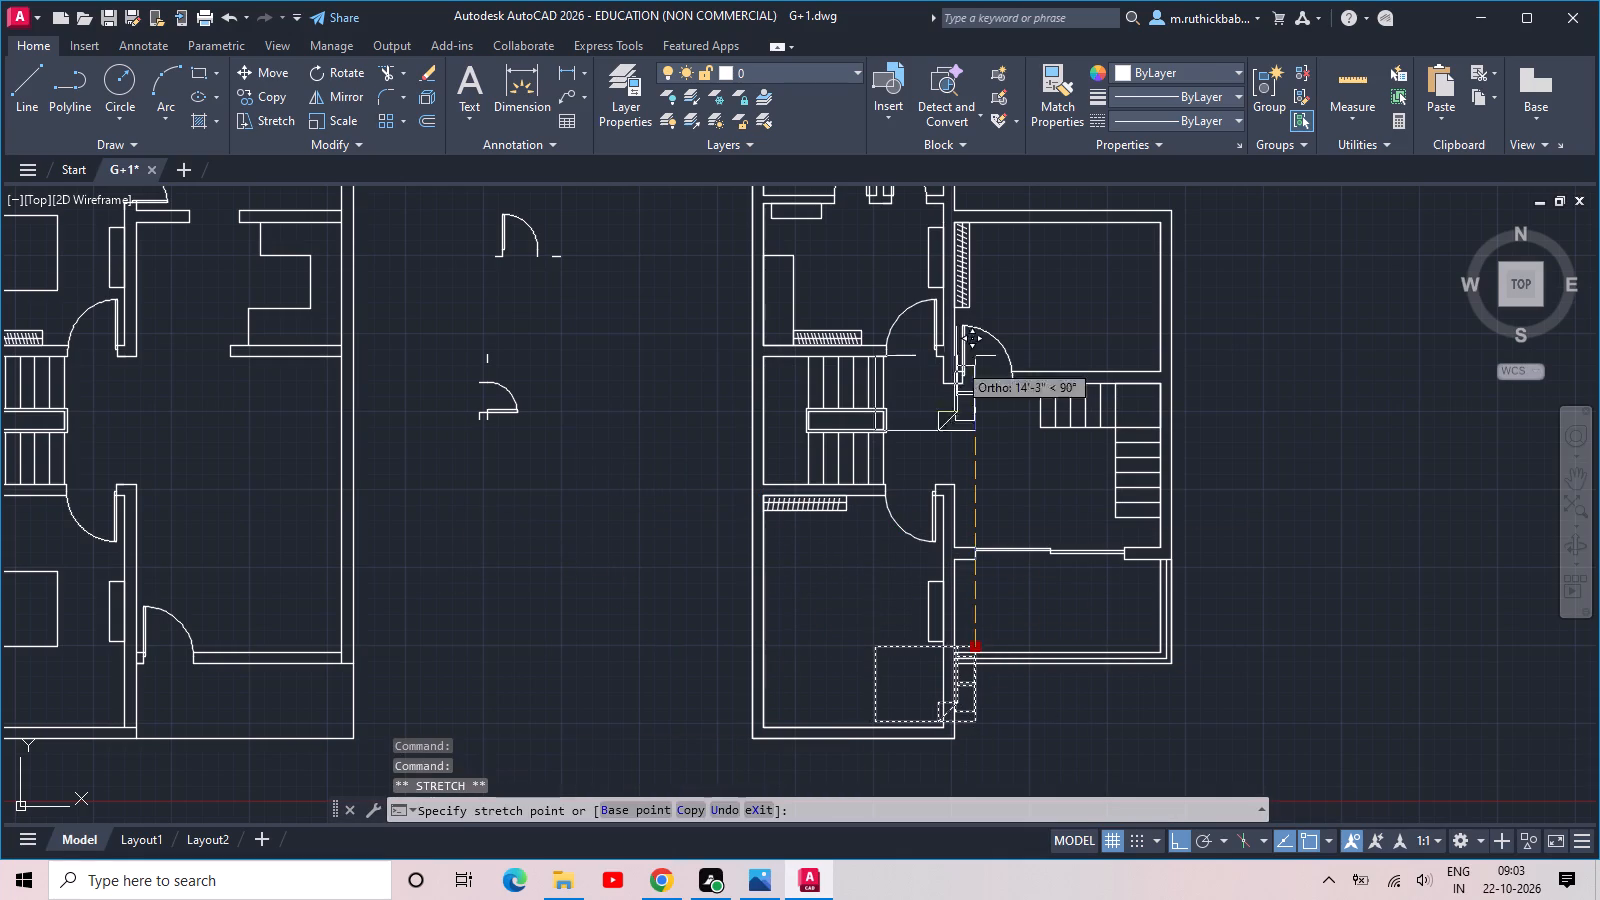
pyautogui.click(947, 334)
pyautogui.click(940, 332)
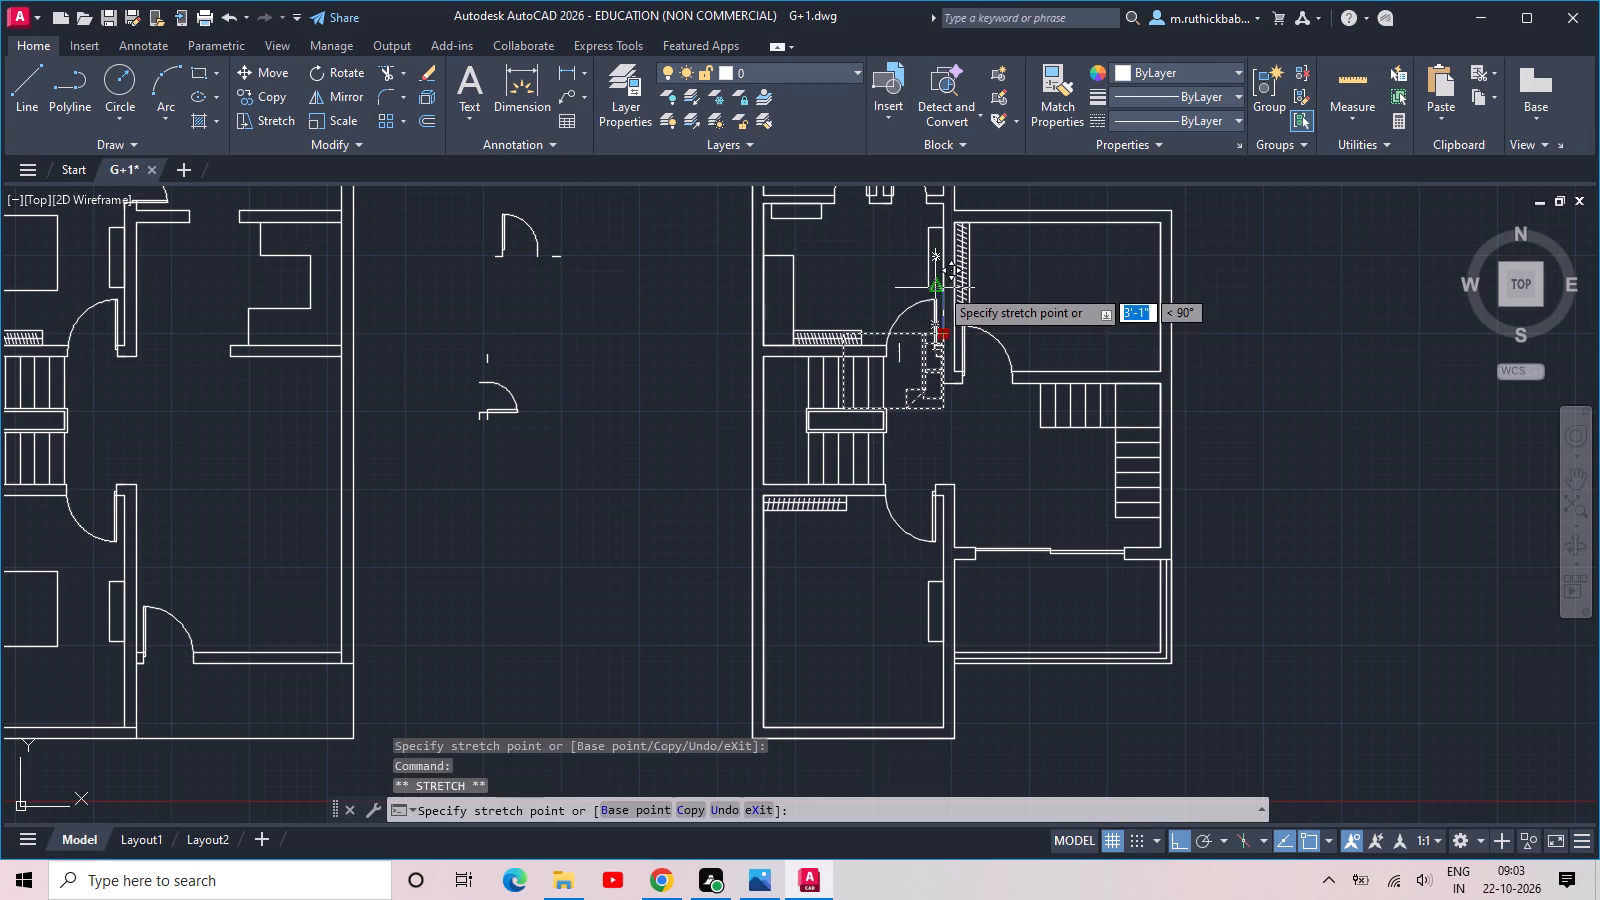
pyautogui.click(938, 279)
pyautogui.click(947, 281)
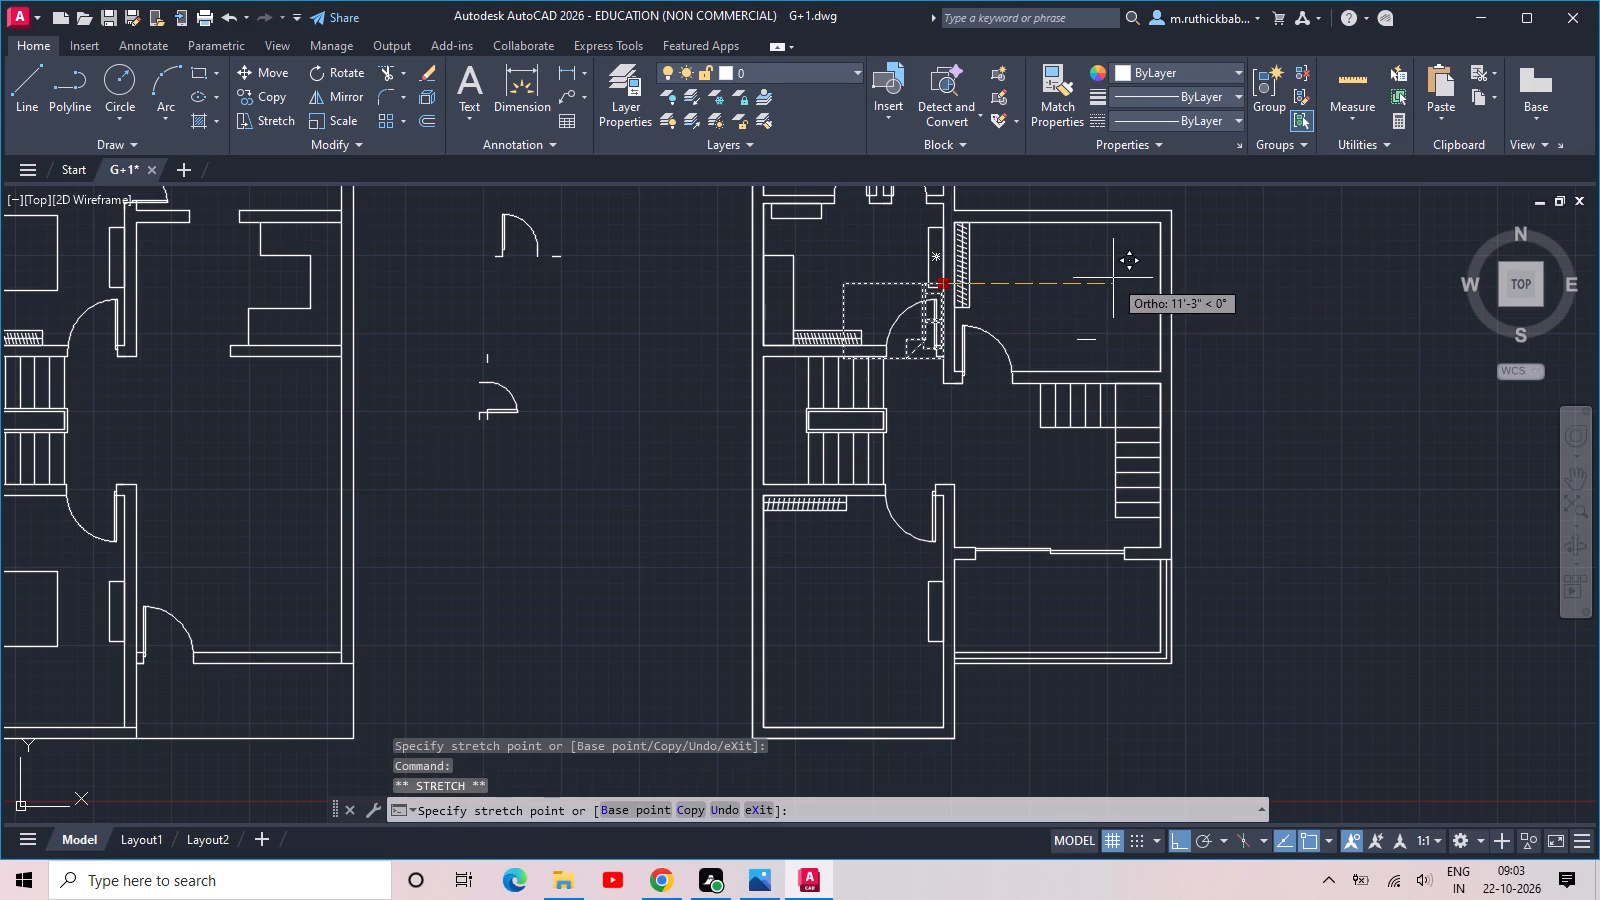
pyautogui.click(1117, 279)
pyautogui.click(1121, 281)
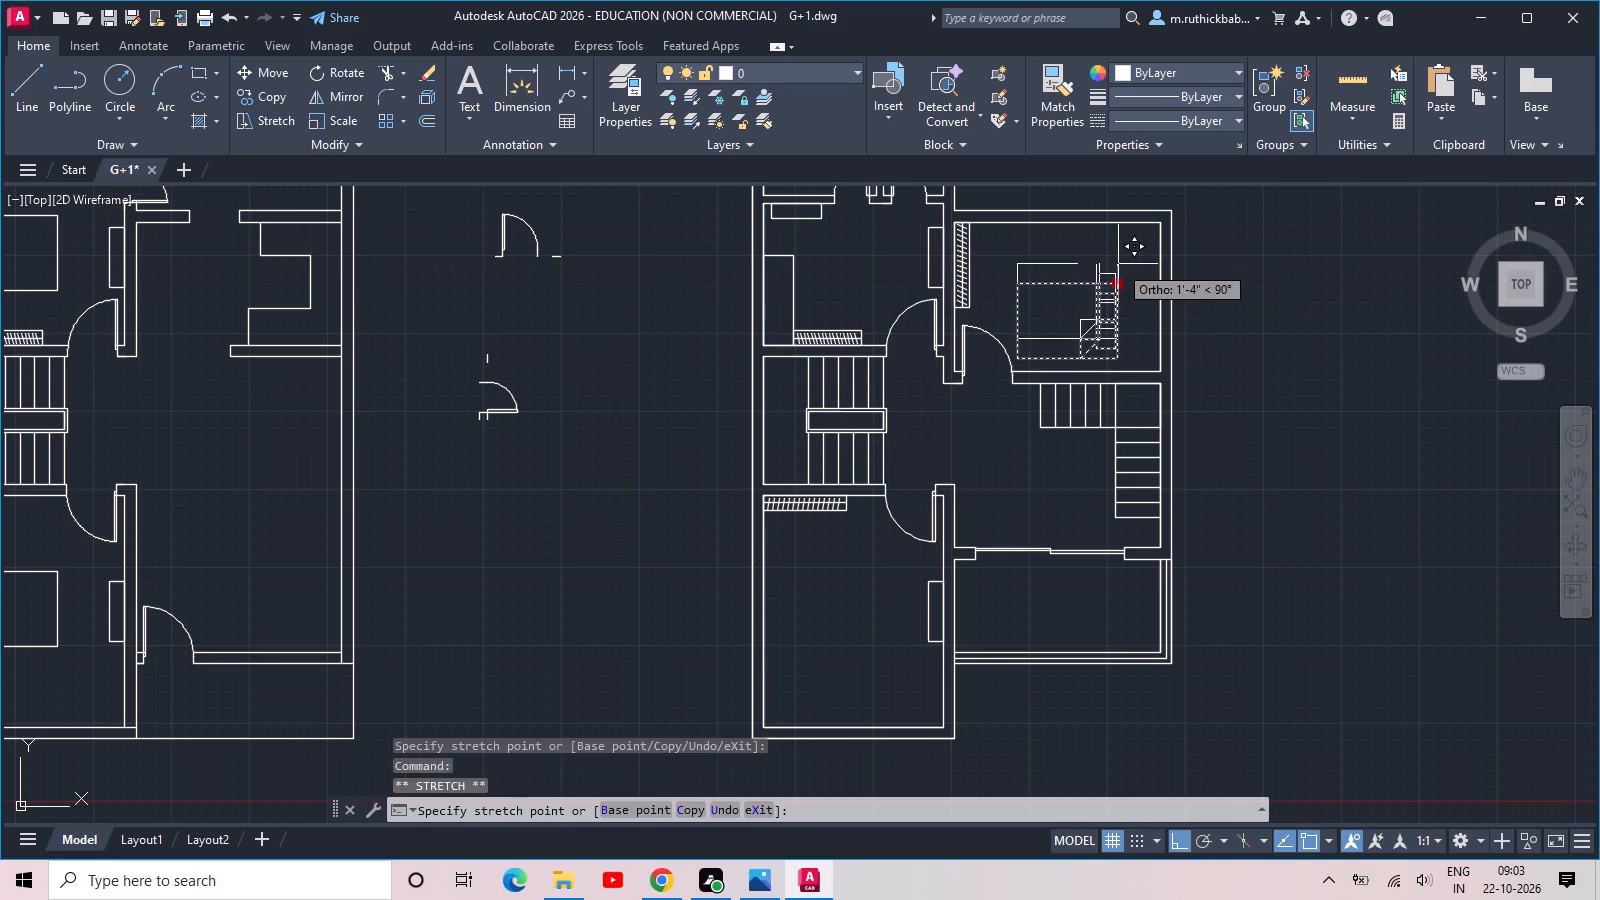
pyautogui.click(1116, 260)
pyautogui.click(1116, 260)
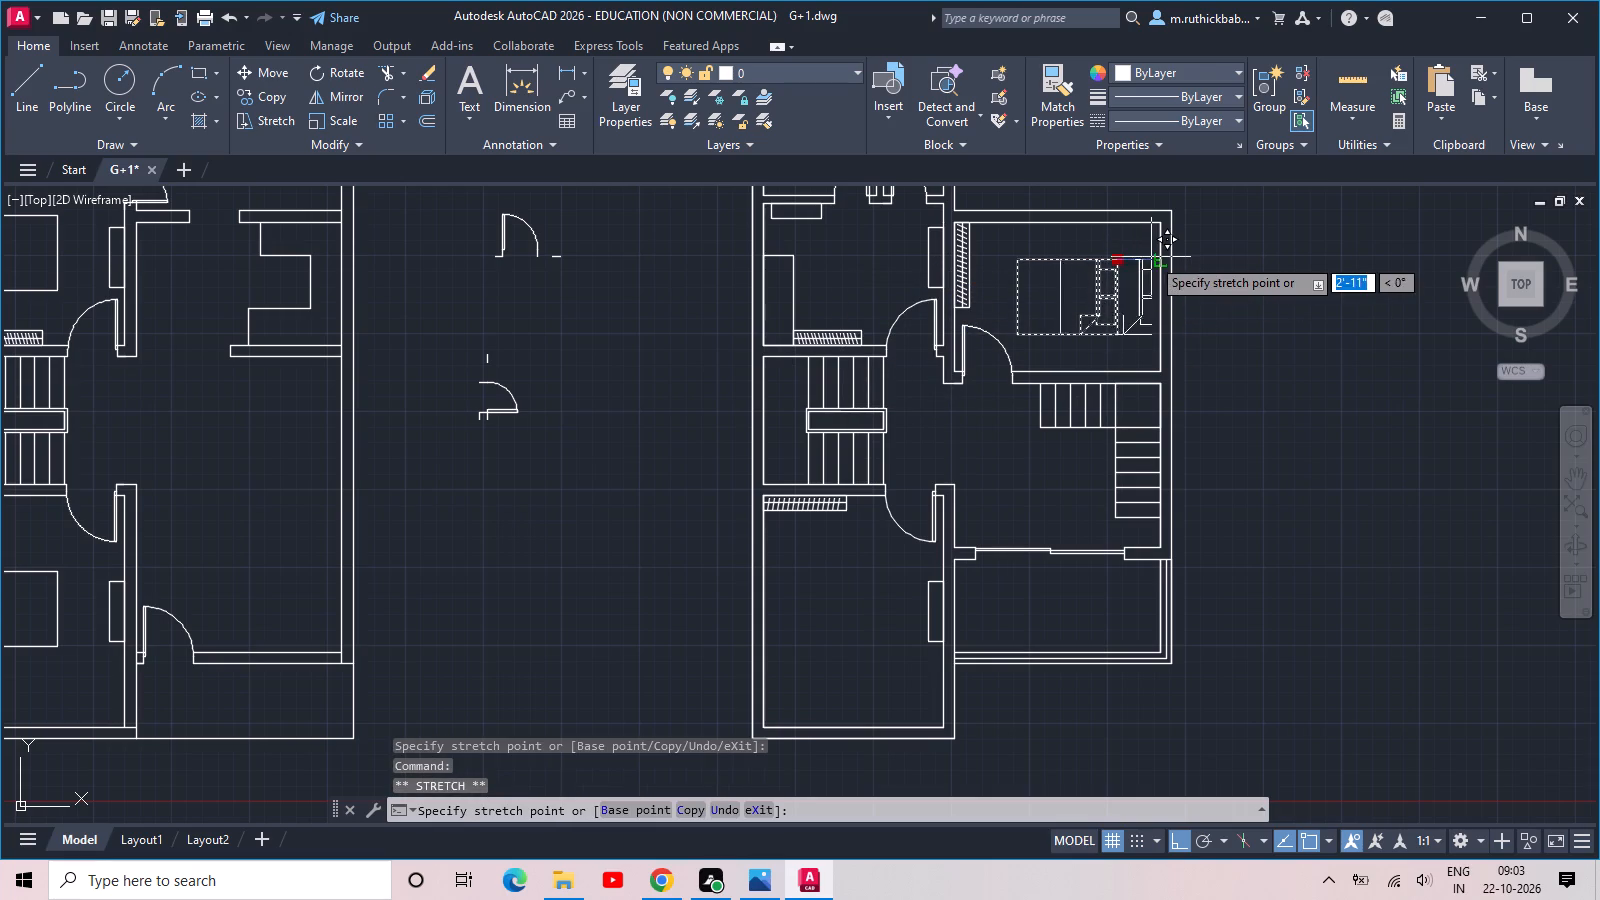
pyautogui.click(1150, 257)
pyautogui.press('Escape')
# Draw the left plan's stair direction line from the upper flight's first riser onto the landing, about 5' down, and about 6'-3" along the lower flight.
pyautogui.scroll(1, 1117, 273)
pyautogui.scroll(-2, 1110, 288)
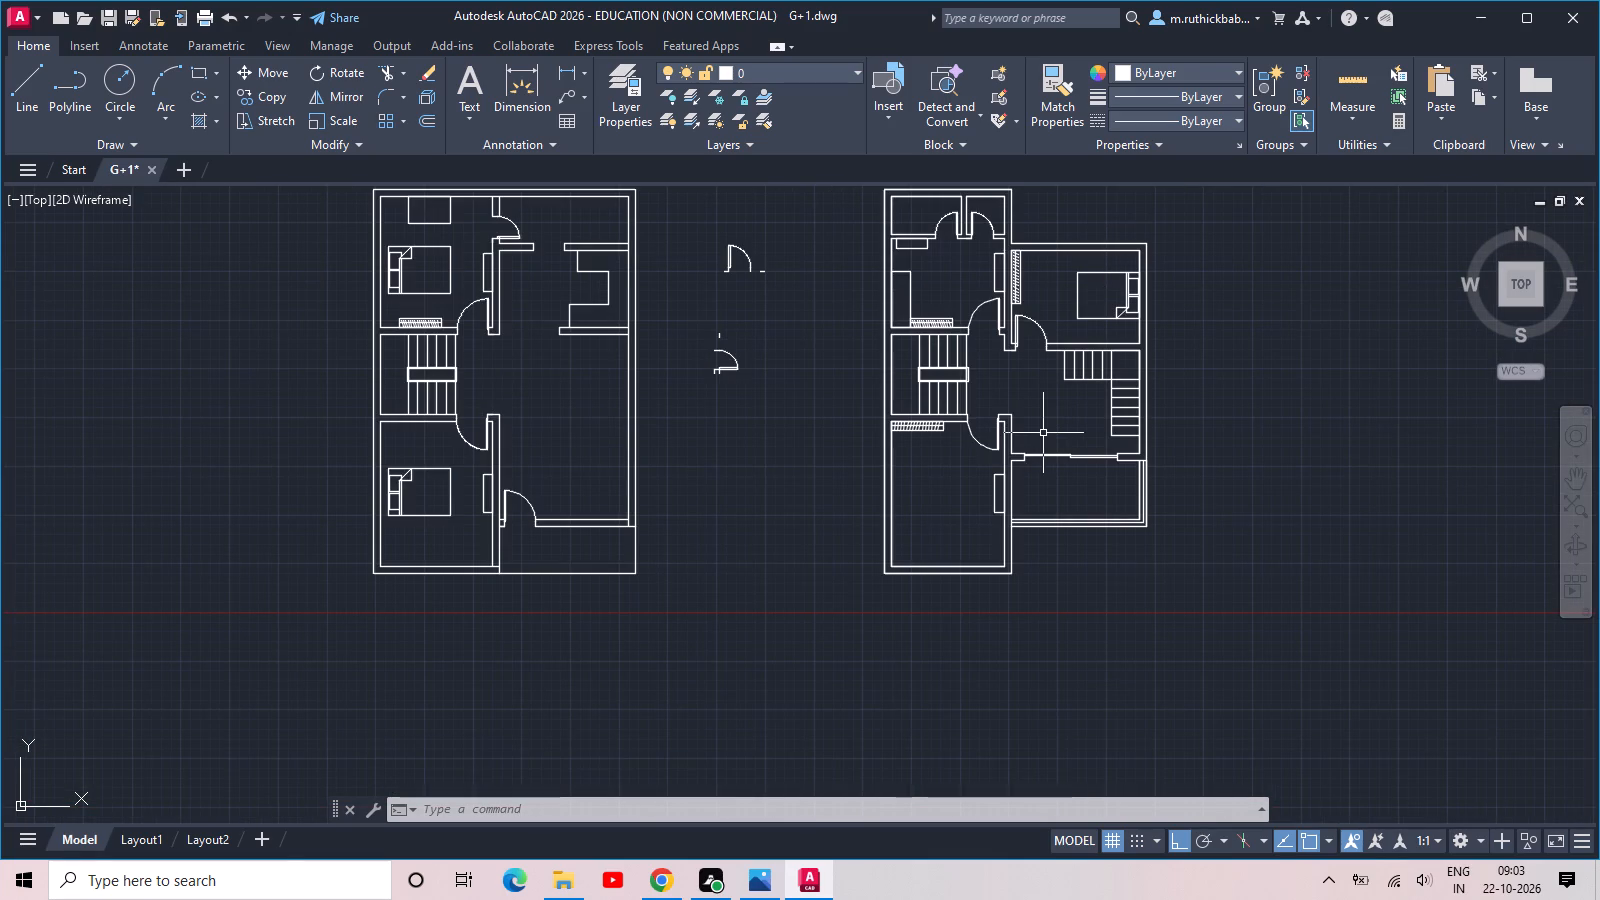
pyautogui.scroll(3, 408, 340)
pyautogui.moveTo(408, 340); pyautogui.dragTo(486, 330, button='middle')
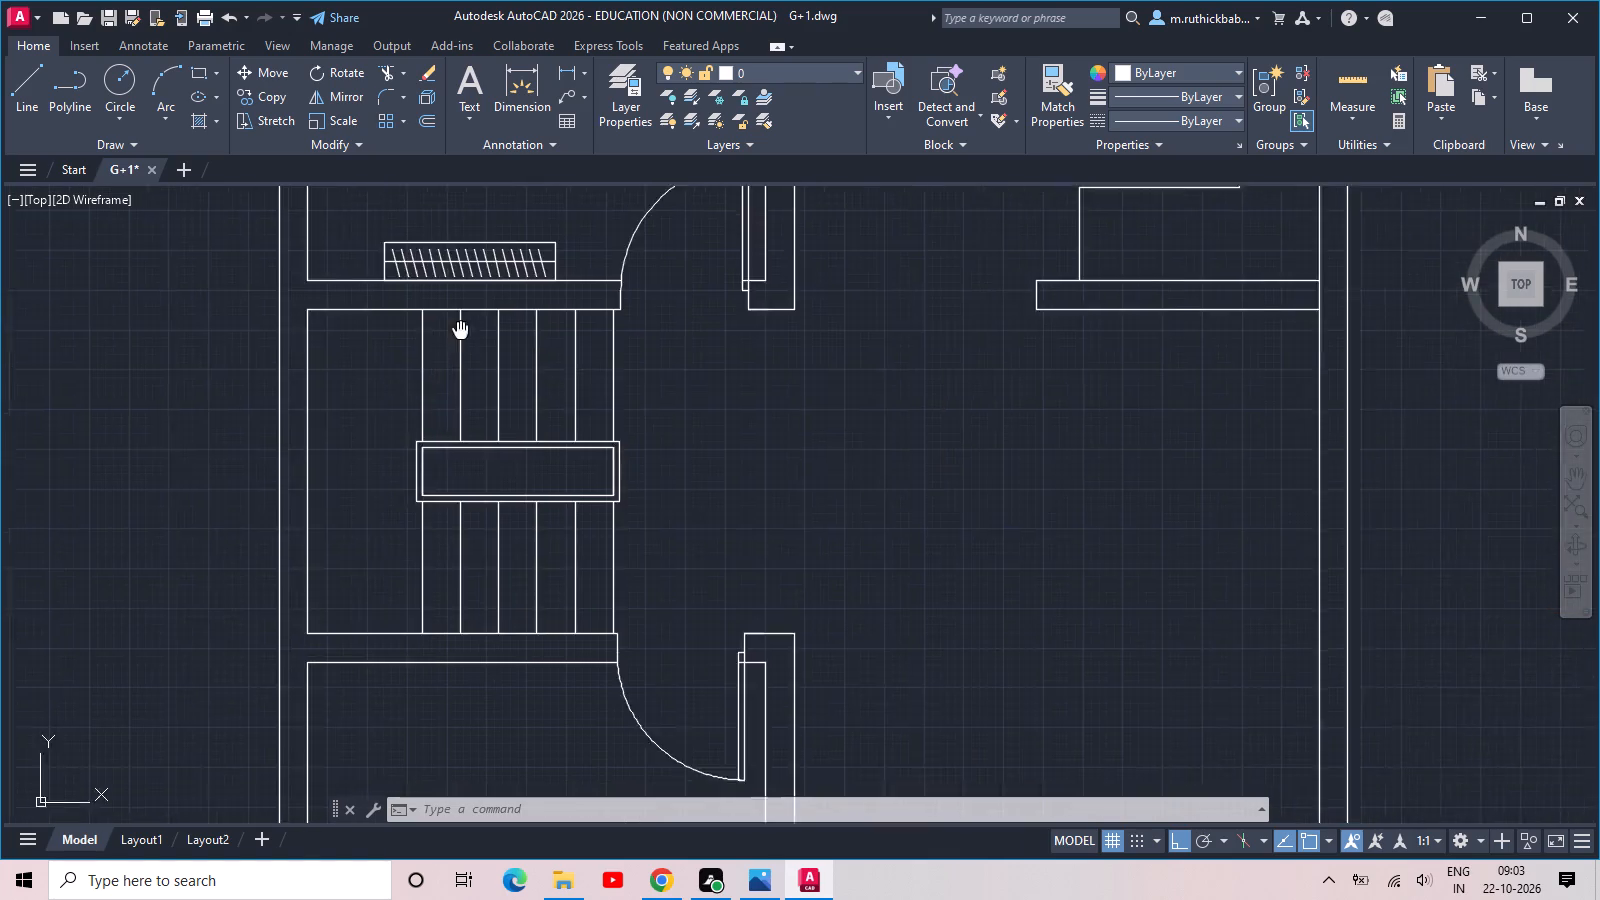
pyautogui.moveTo(486, 330); pyautogui.dragTo(568, 318, button='middle')
pyautogui.write('L')
pyautogui.press('space')
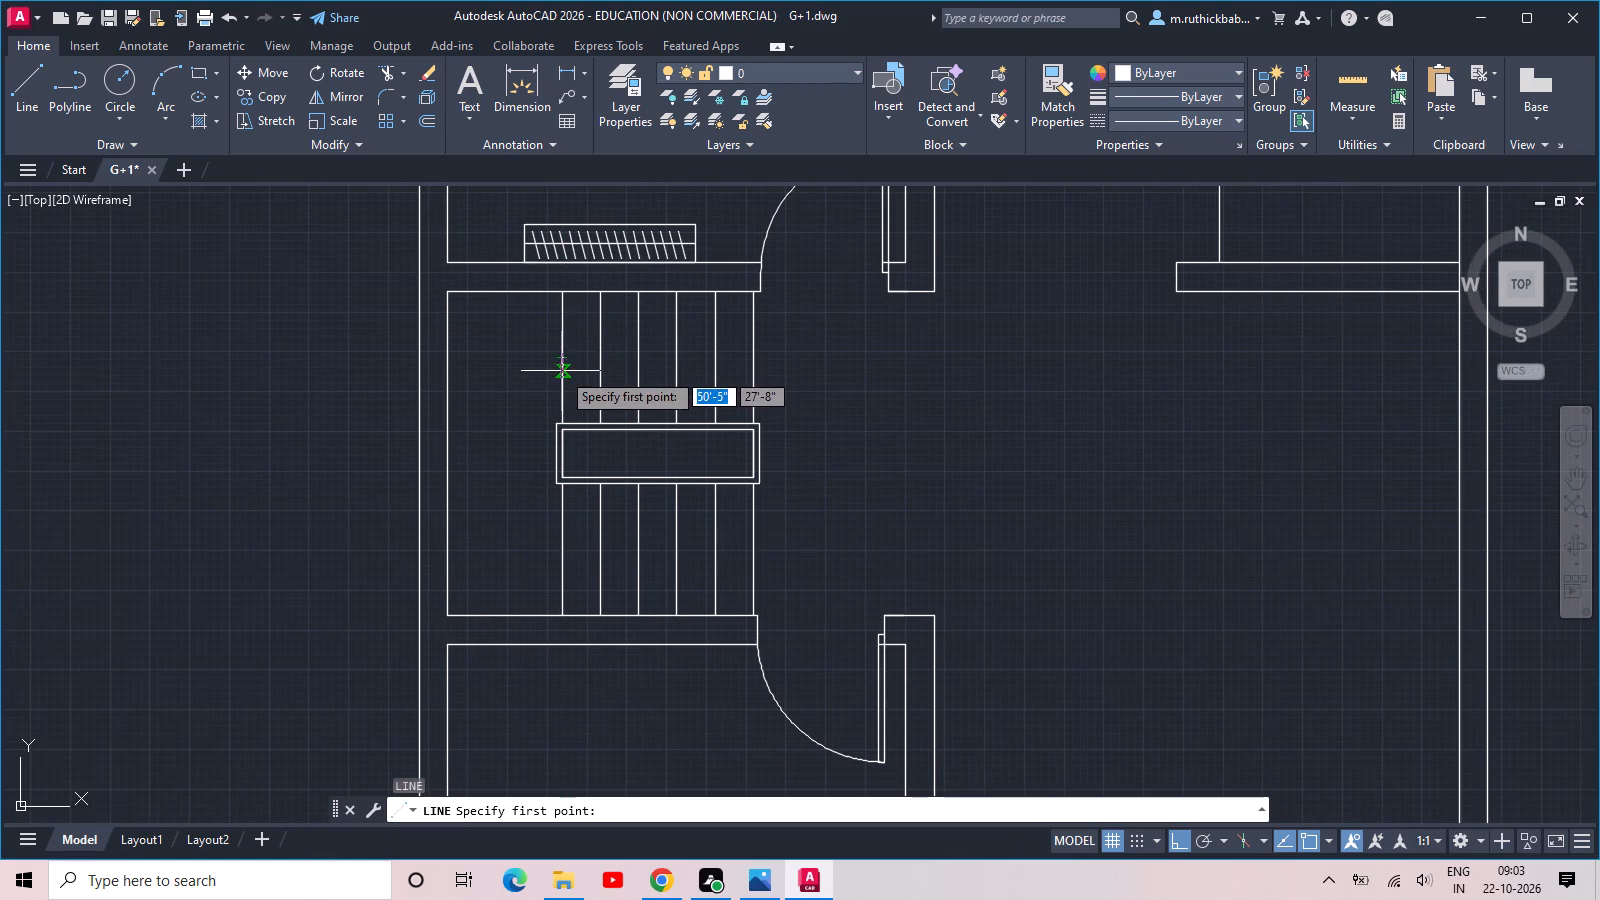
pyautogui.click(562, 360)
pyautogui.click(487, 364)
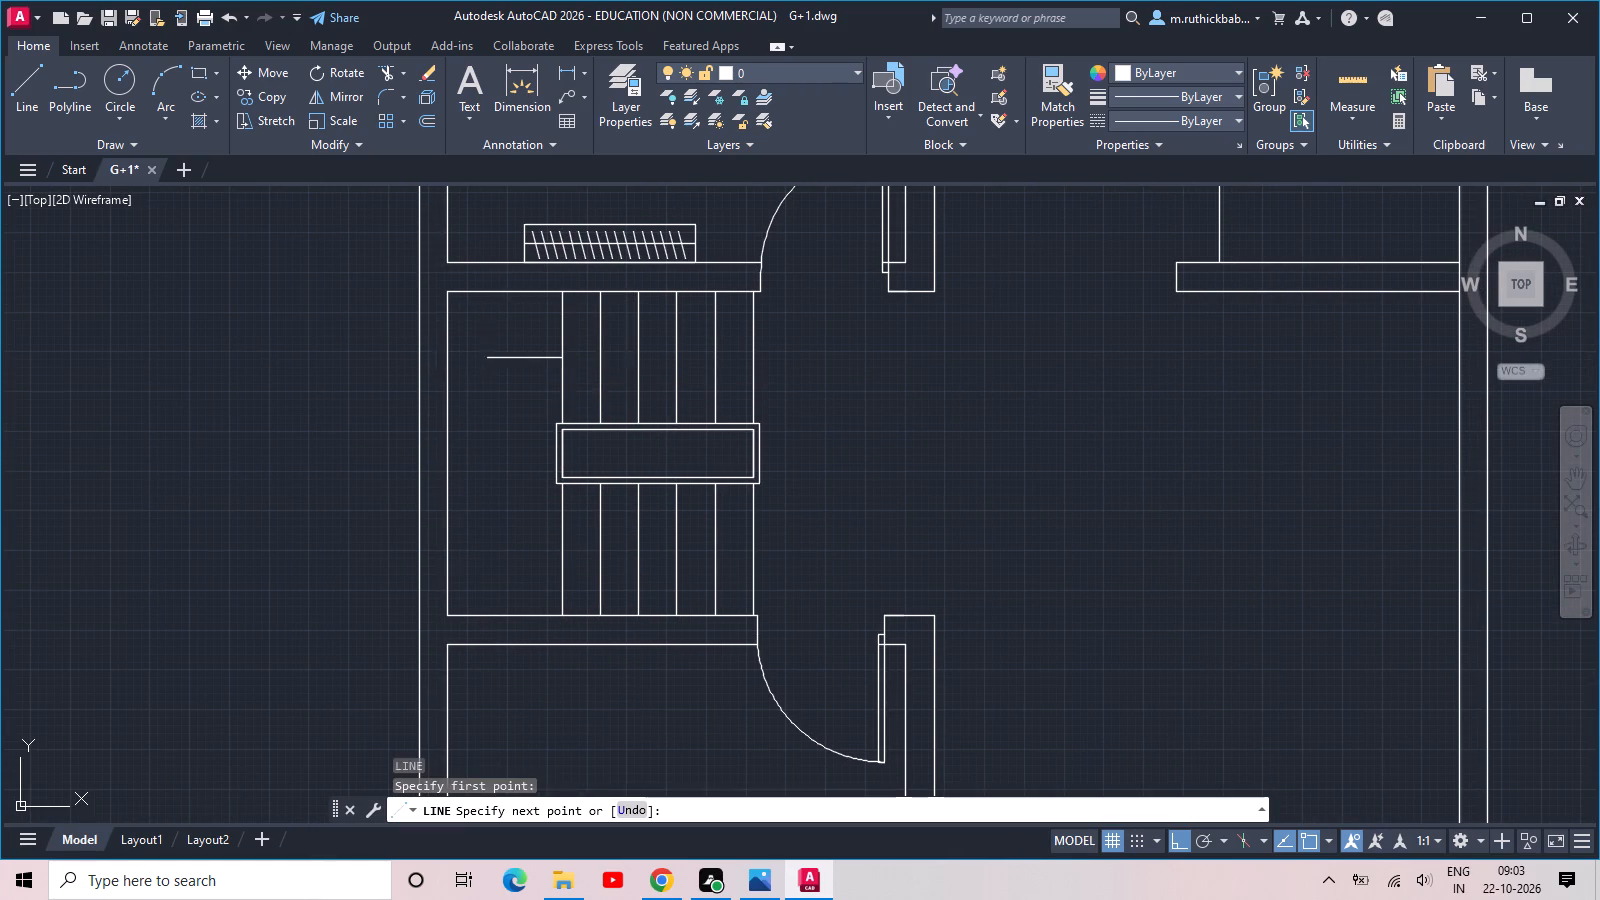
pyautogui.click(487, 553)
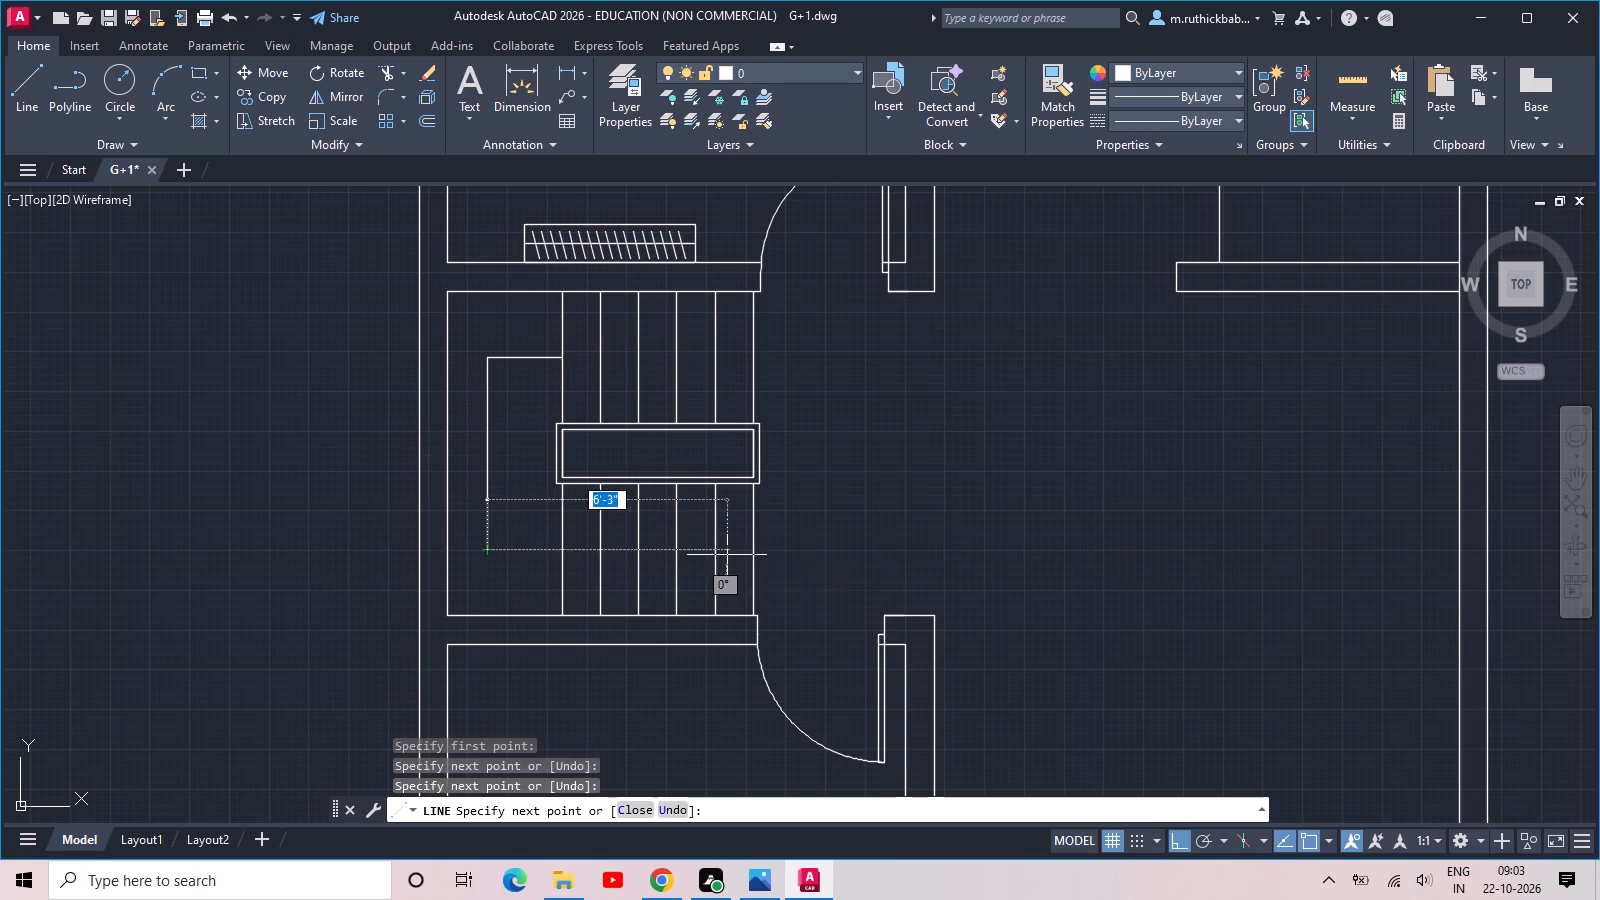
pyautogui.click(726, 550)
# Add a triangular arrowhead at the direction line's end, extending 5" above the line, with its tip on the lower flight's last riser.
pyautogui.scroll(4, 733, 550)
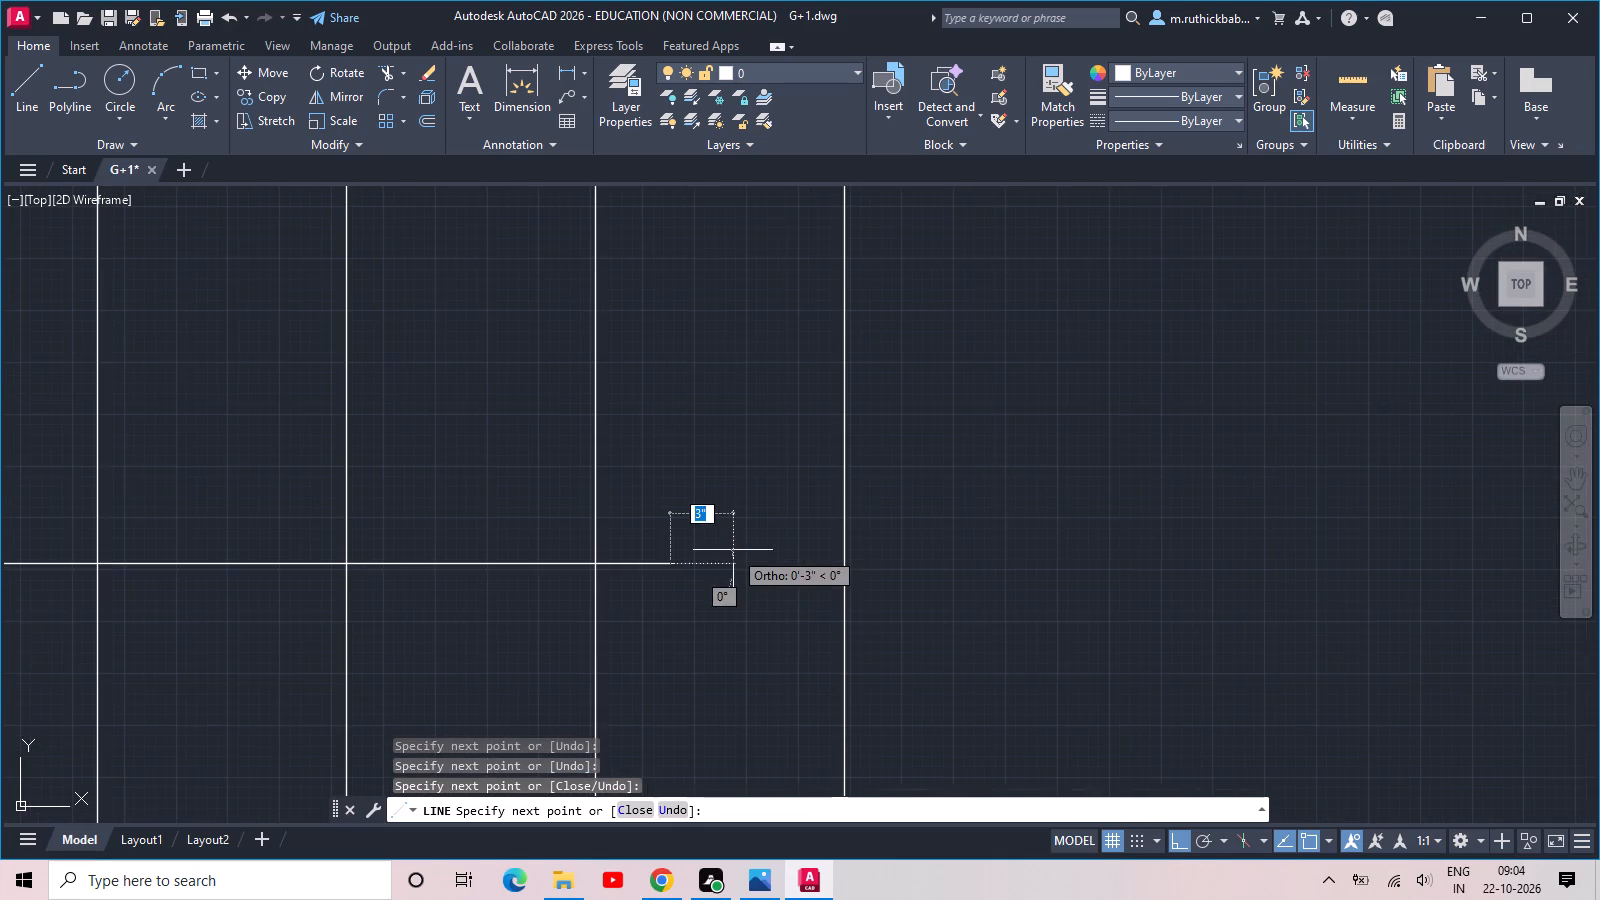
pyautogui.moveTo(733, 550); pyautogui.dragTo(694, 345, button='middle')
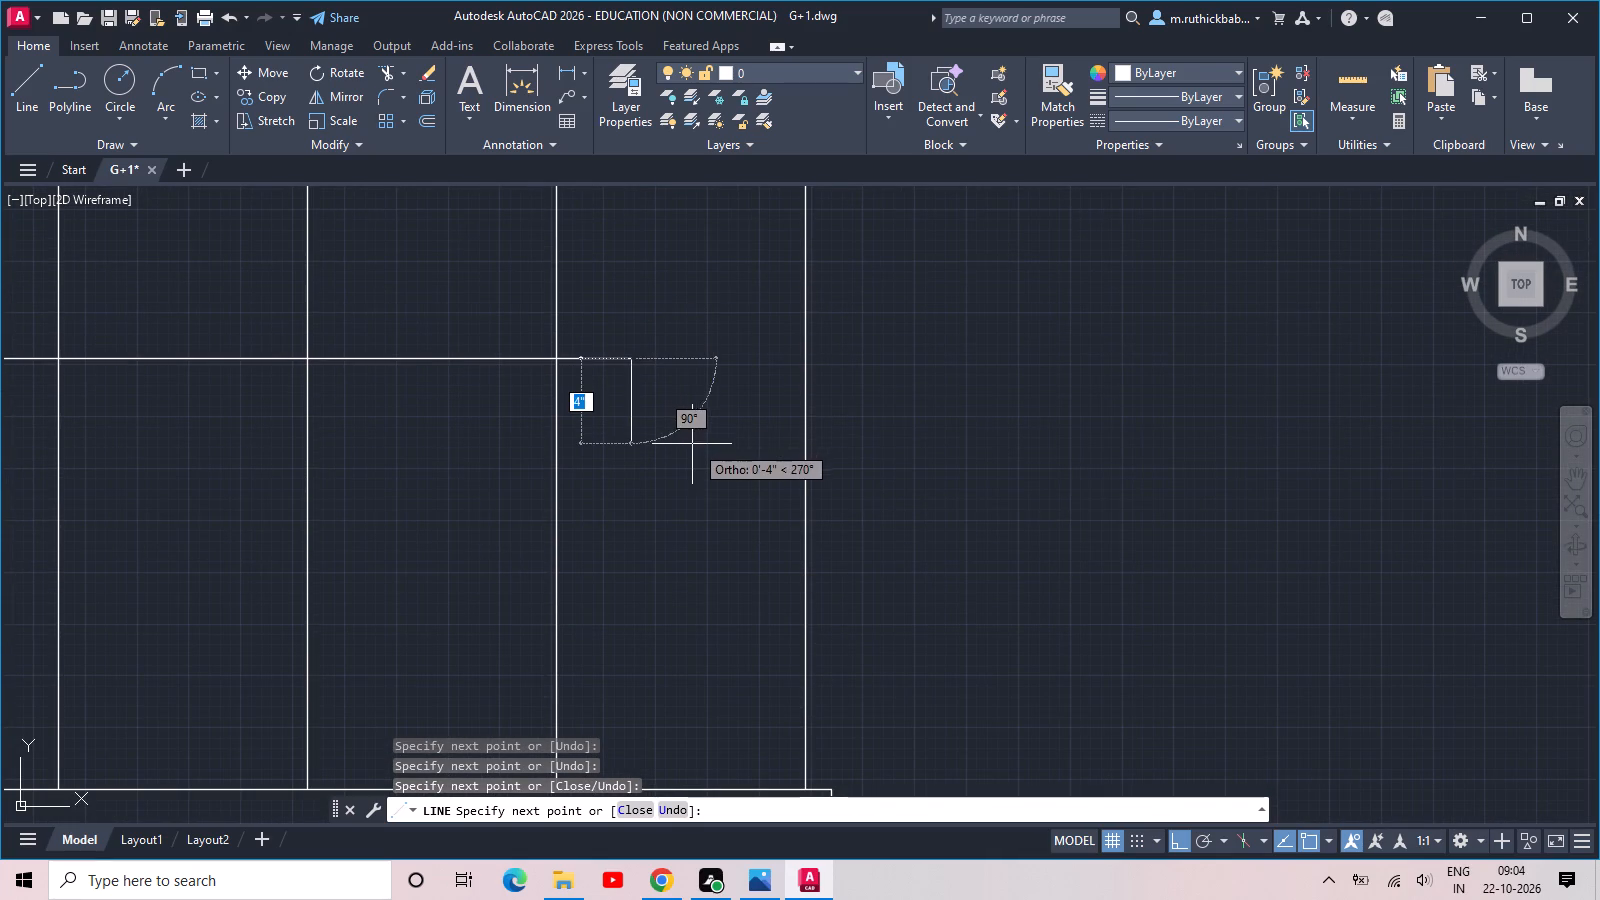
pyautogui.click(648, 465)
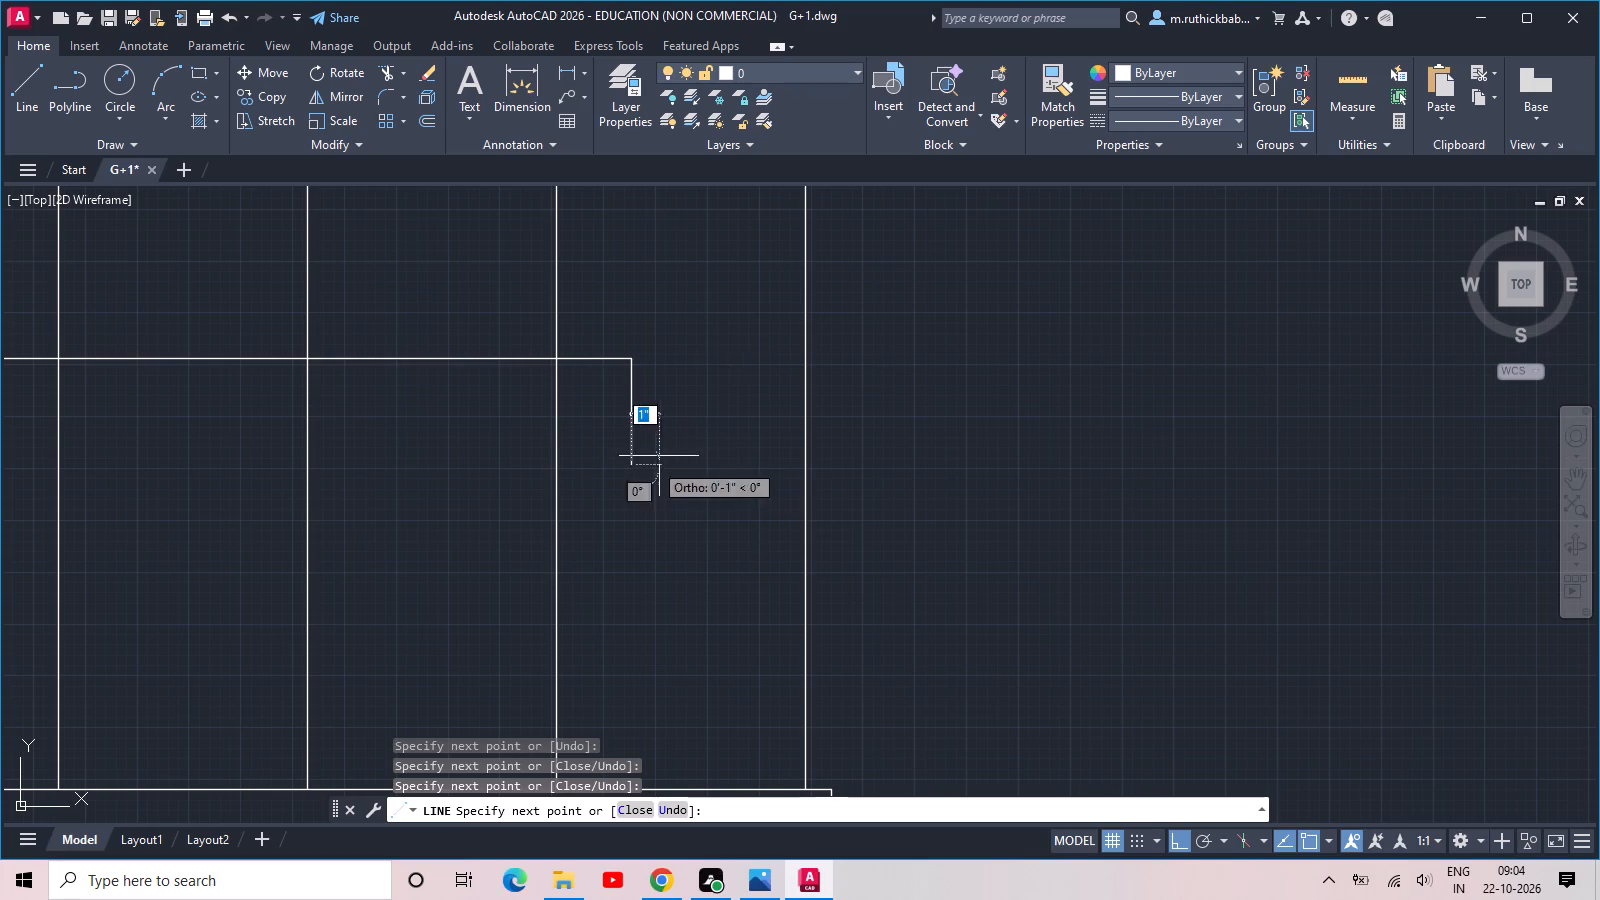
pyautogui.click(807, 353)
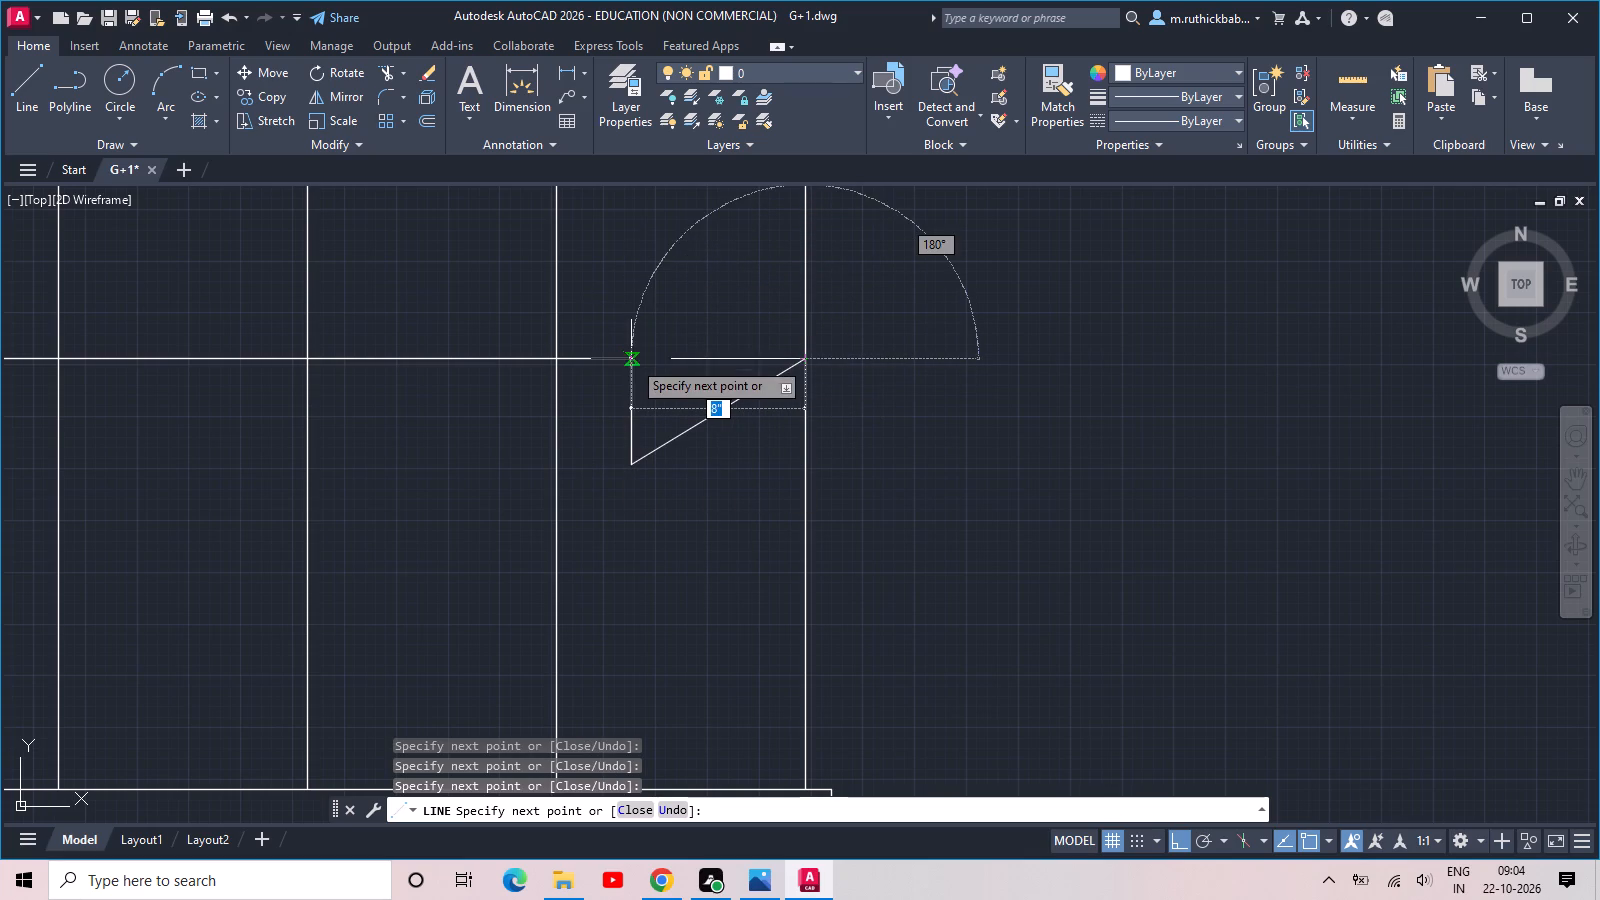
pyautogui.click(632, 267)
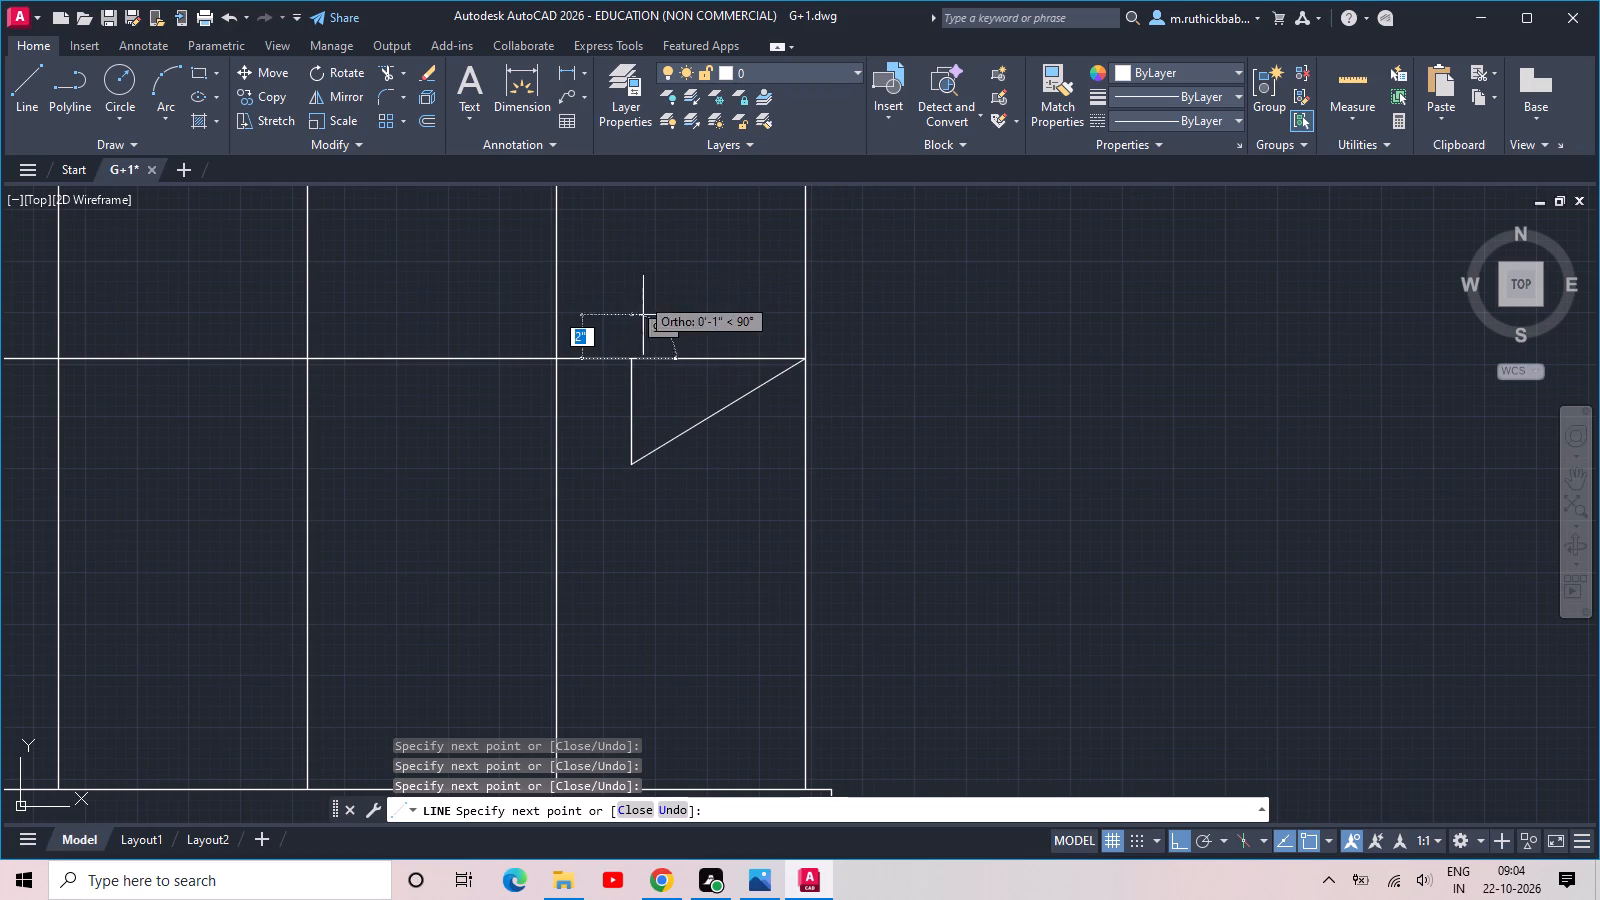
pyautogui.write('5')
pyautogui.press('space')
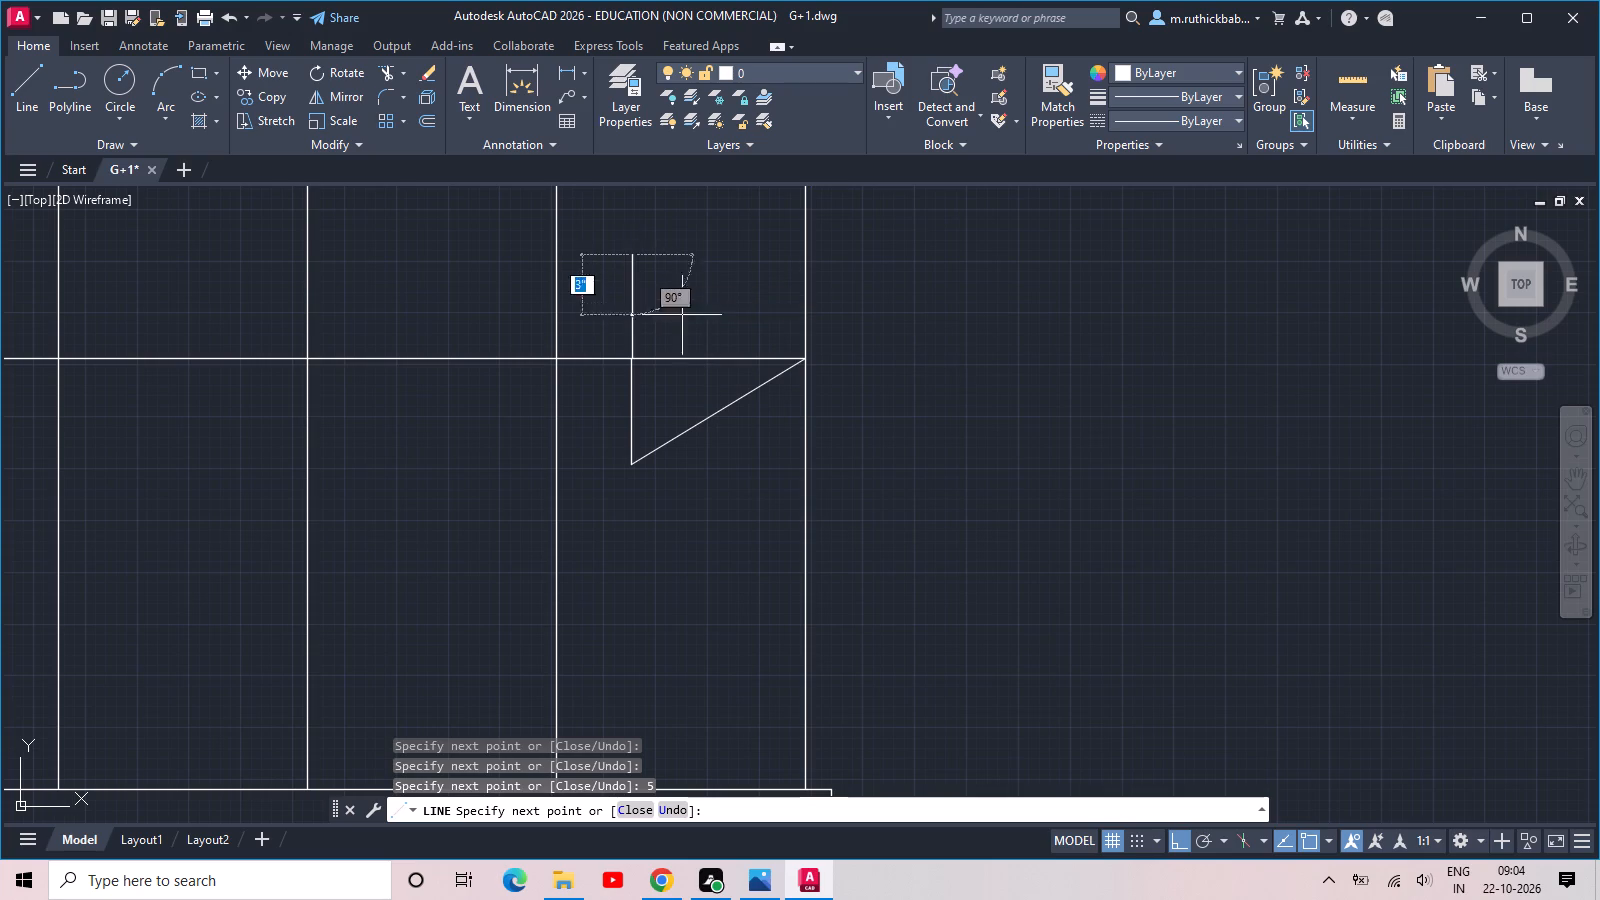
pyautogui.click(799, 359)
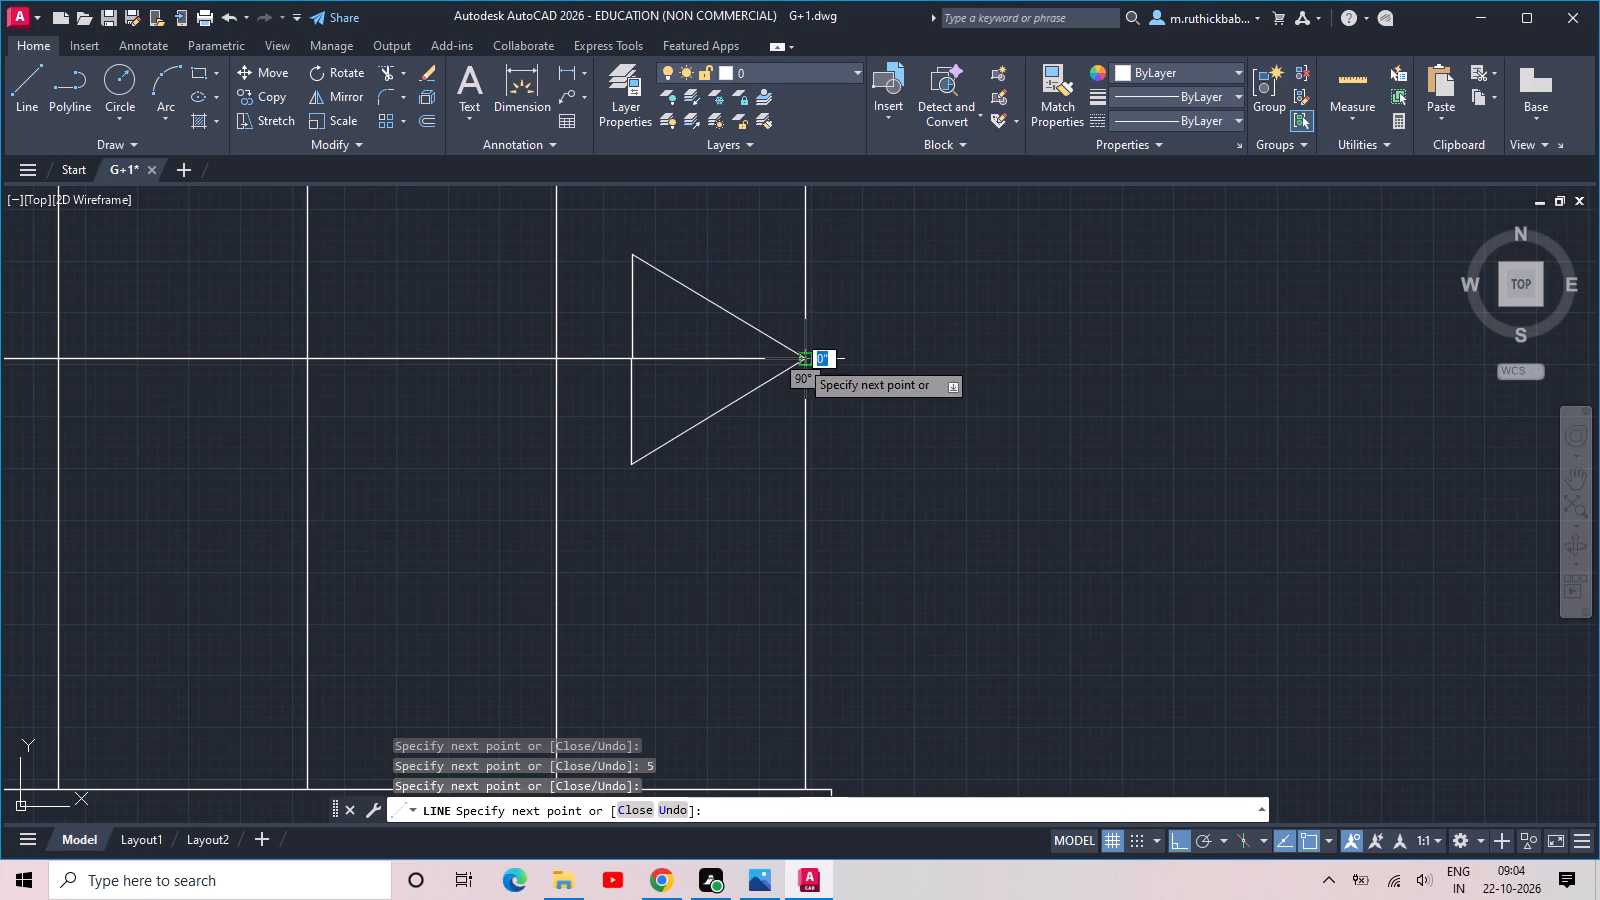
pyautogui.press('Escape')
# Save the drawing.
pyautogui.scroll(-5, 799, 359)
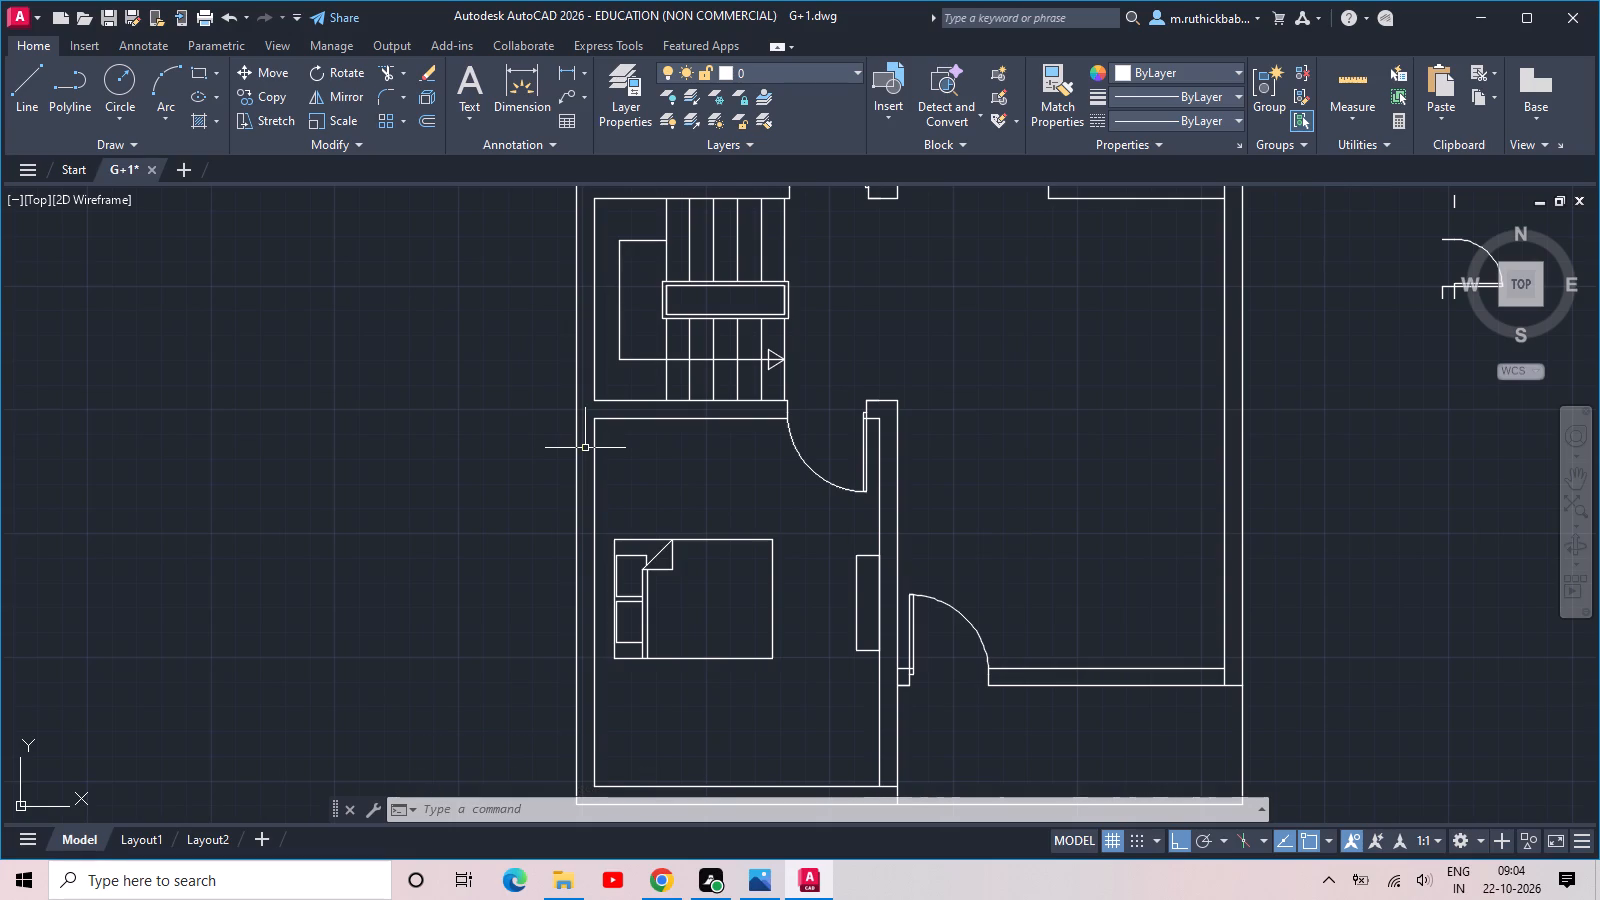
pyautogui.scroll(-2, 587, 447)
pyautogui.hotkey('ctrl', 's')
pyautogui.hotkey('ctrl', 's')
# Delete the two leftover door symbols lying between the two floor plans.
pyautogui.scroll(-1, 610, 442)
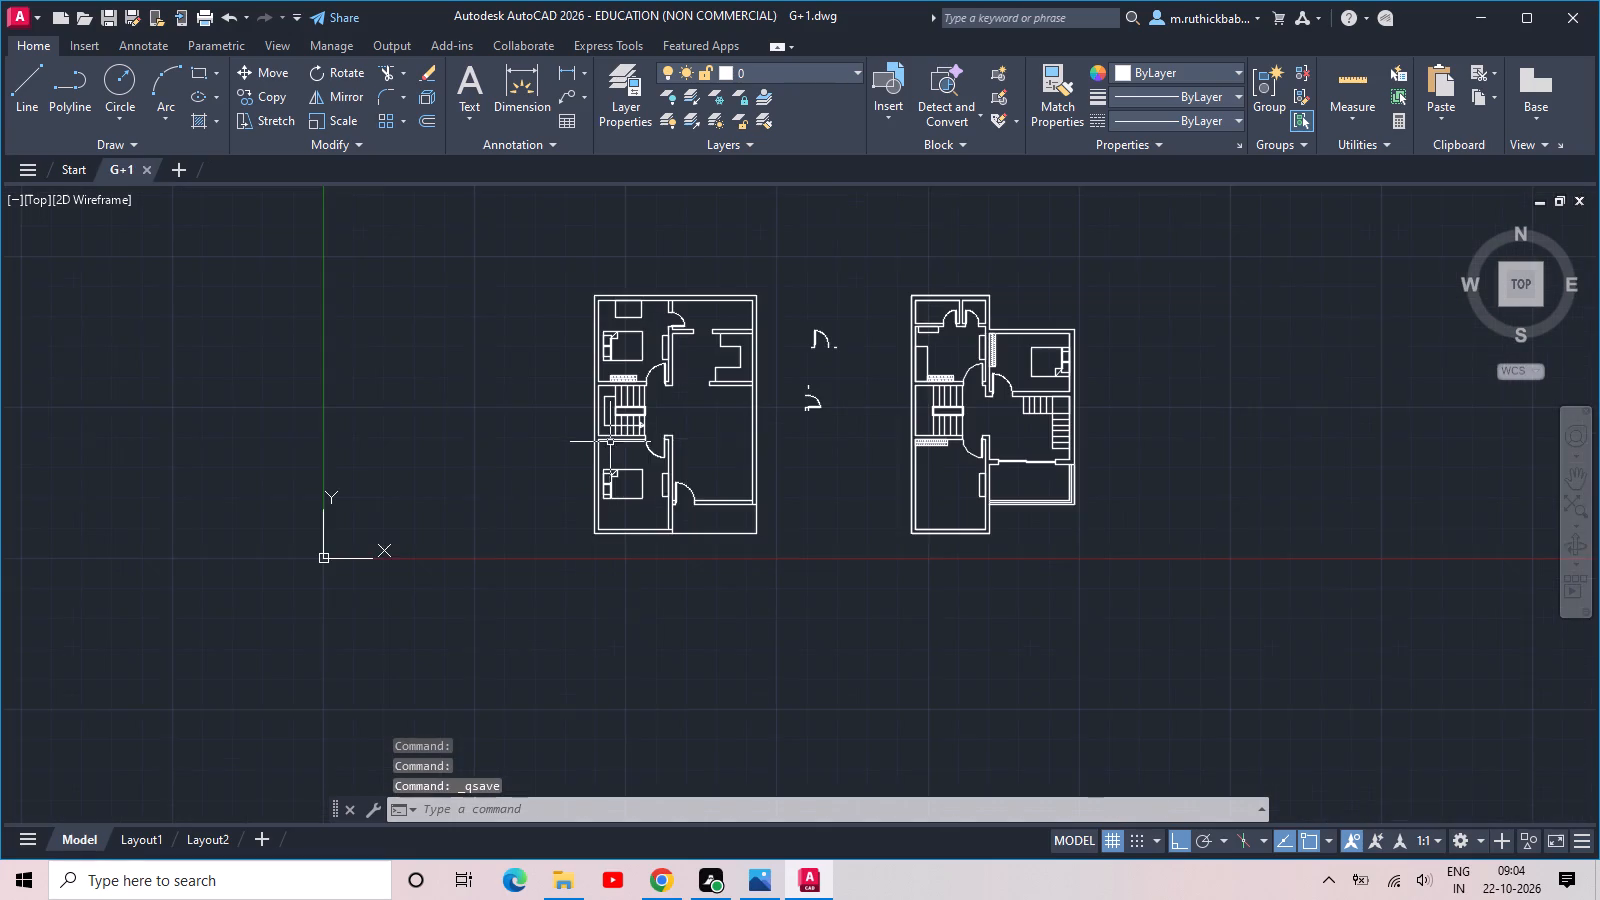
pyautogui.moveTo(692, 457); pyautogui.dragTo(636, 463, button='middle')
pyautogui.scroll(1, 791, 456)
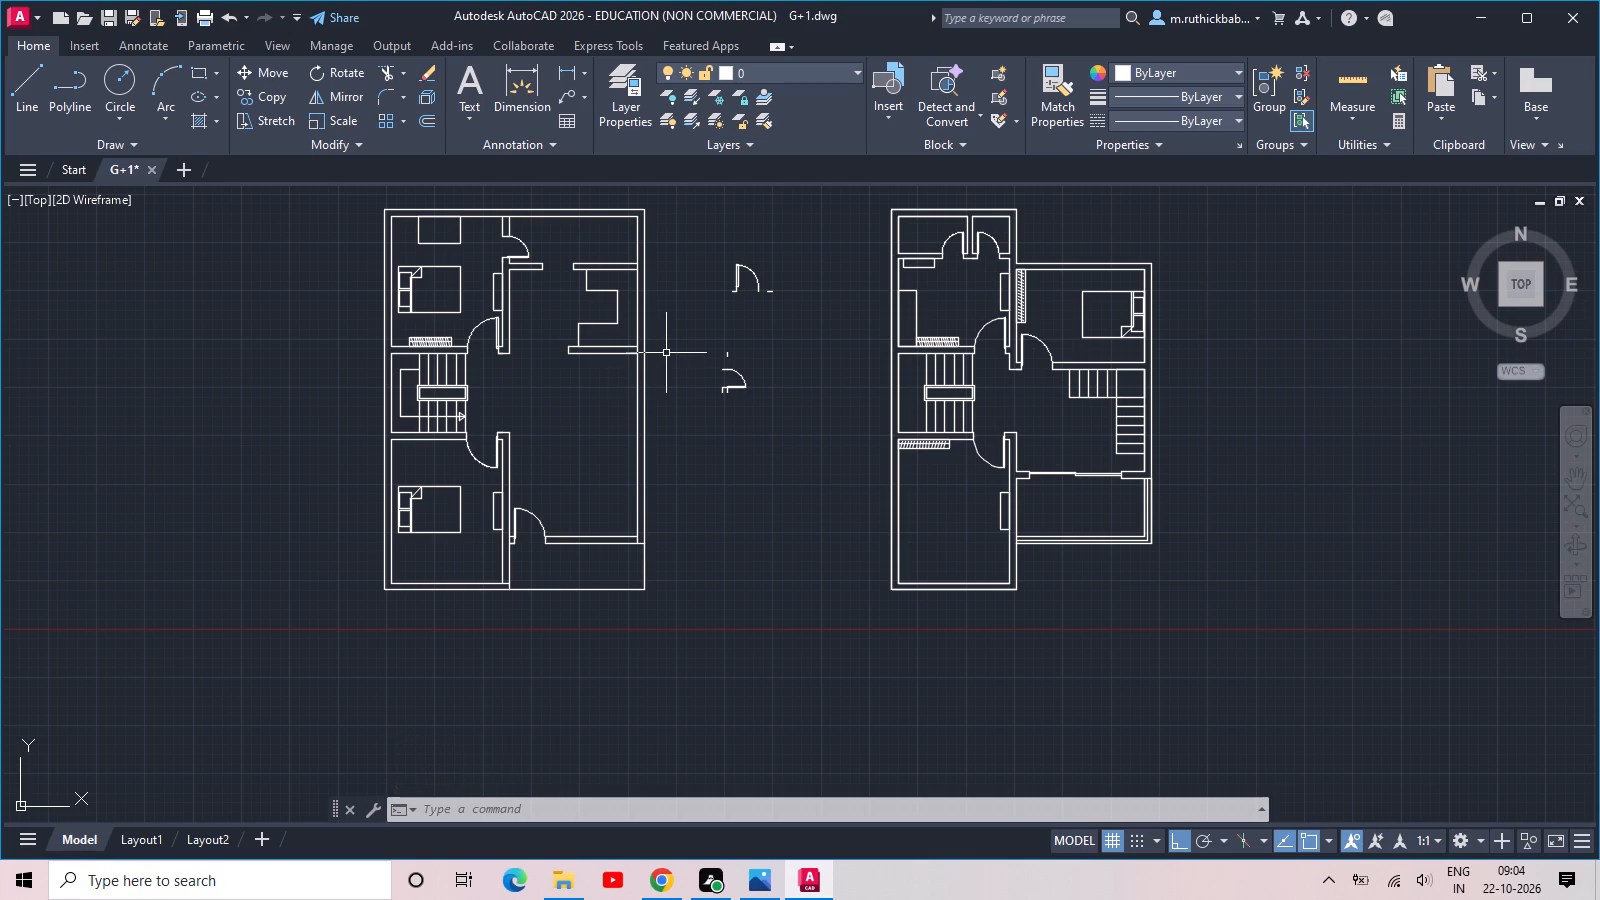
pyautogui.click(804, 216)
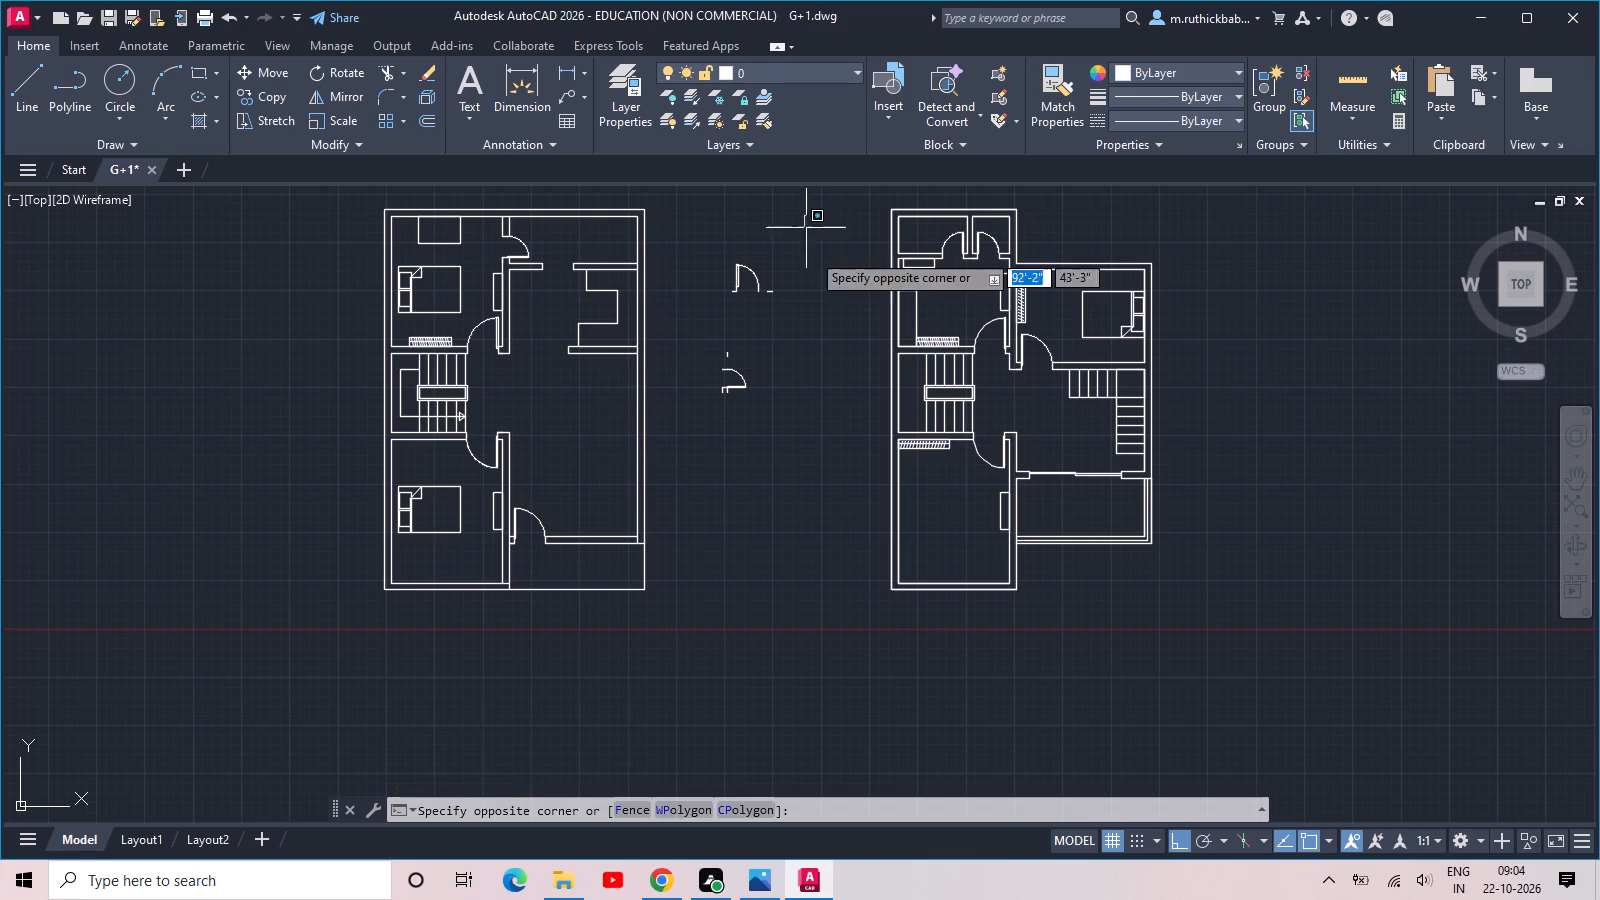
pyautogui.click(674, 441)
pyautogui.press('Delete')
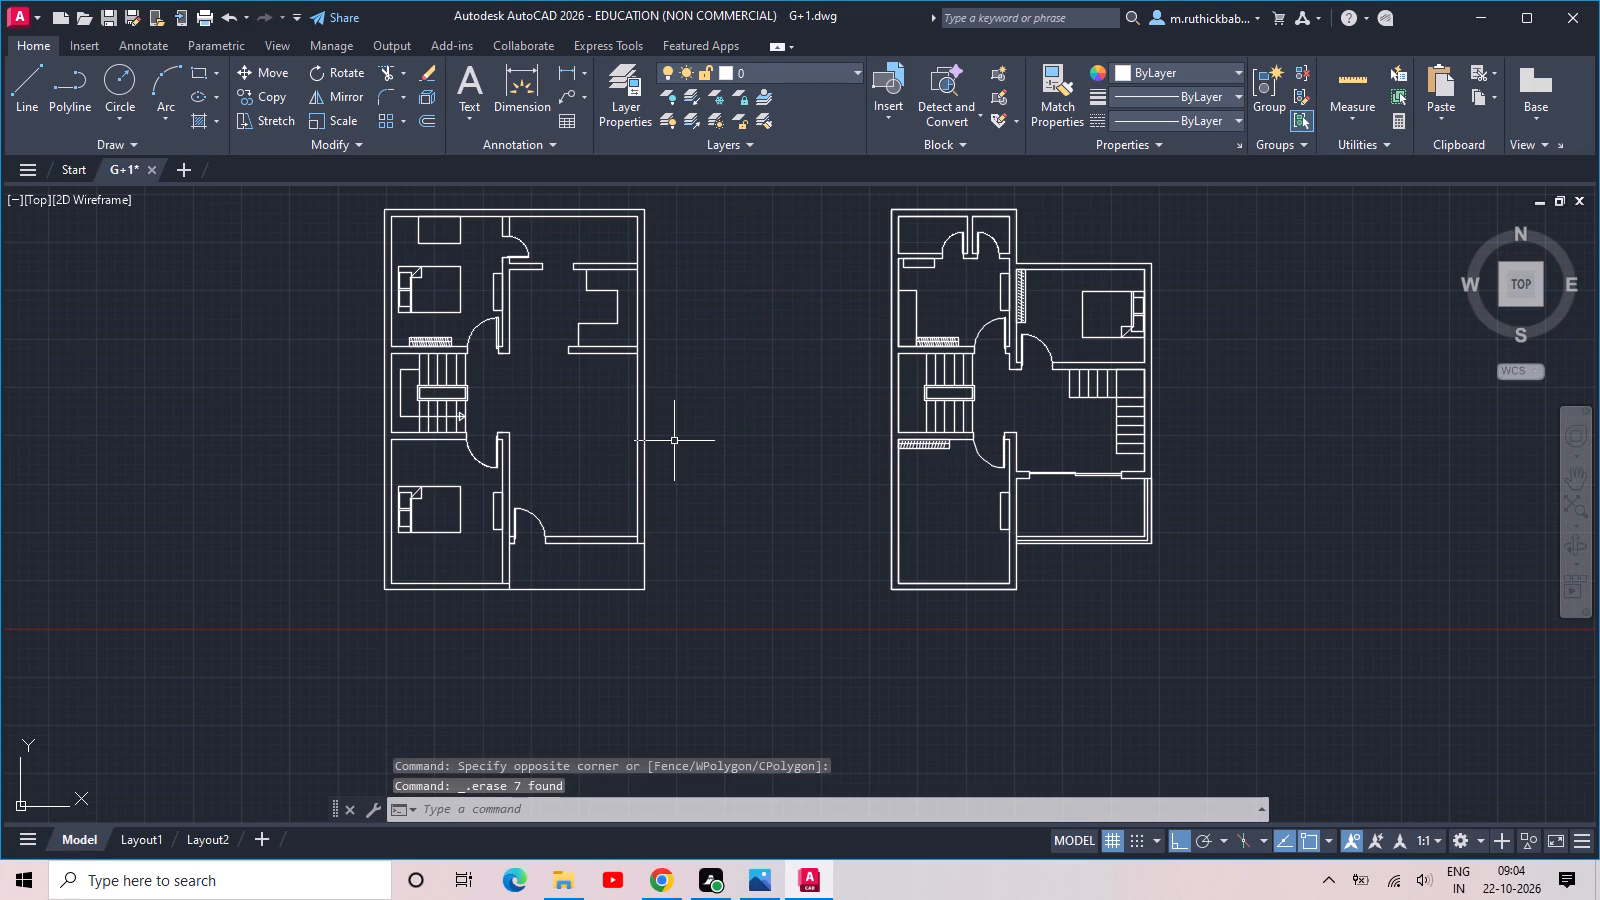
# Draw a rectangle 9" wide and 4' long in the empty space between the two plans.
pyautogui.write('REC')
pyautogui.press('space')
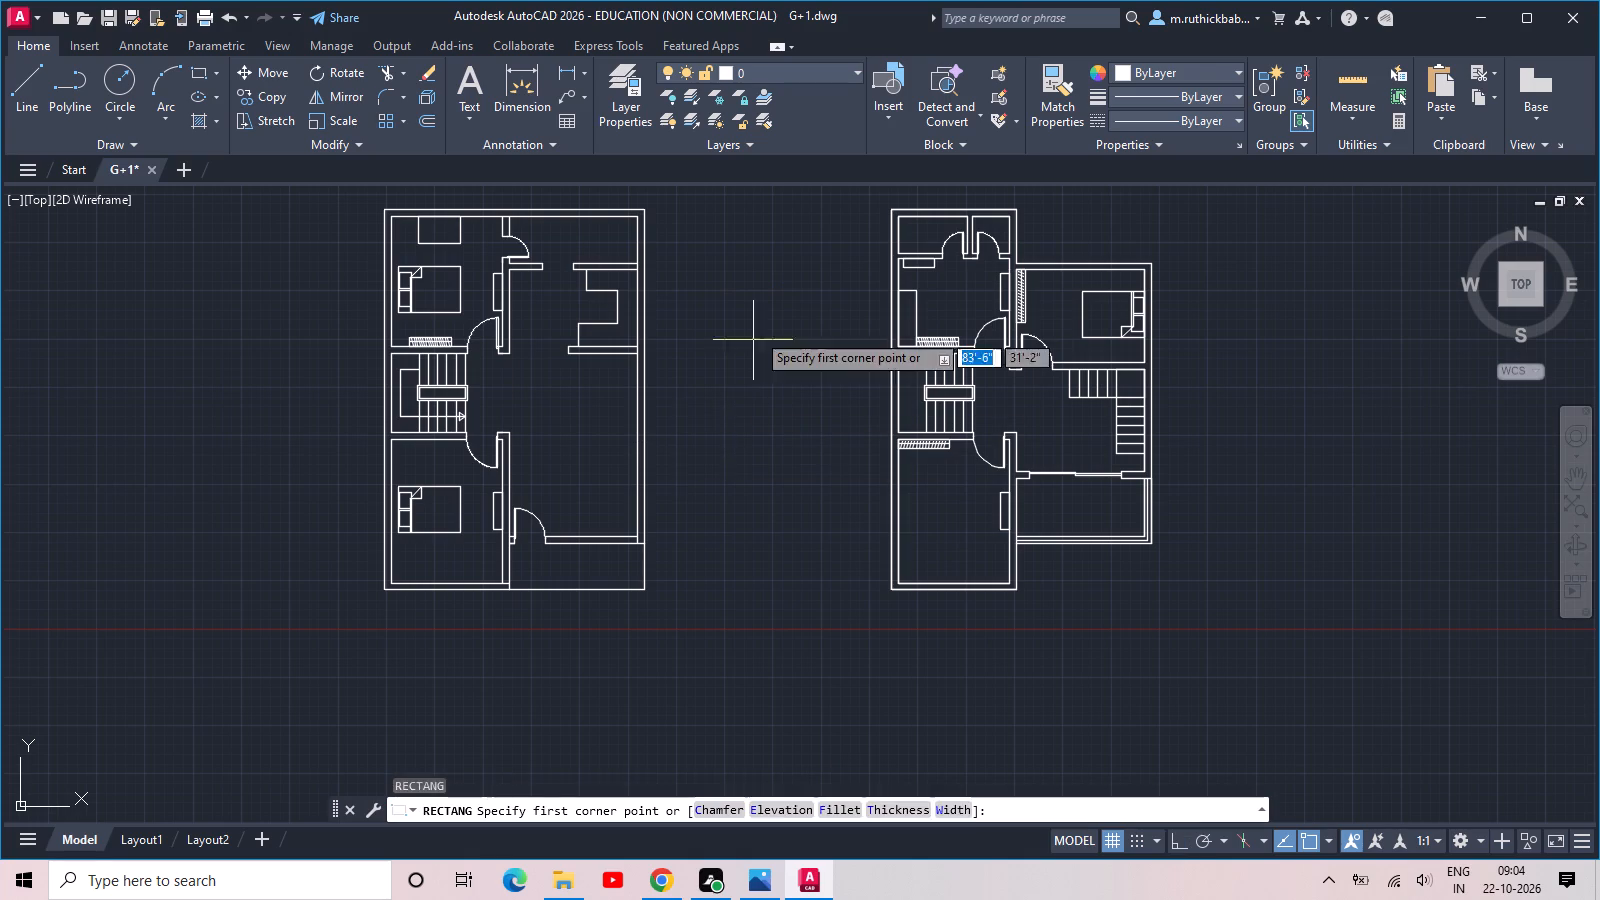
pyautogui.click(744, 279)
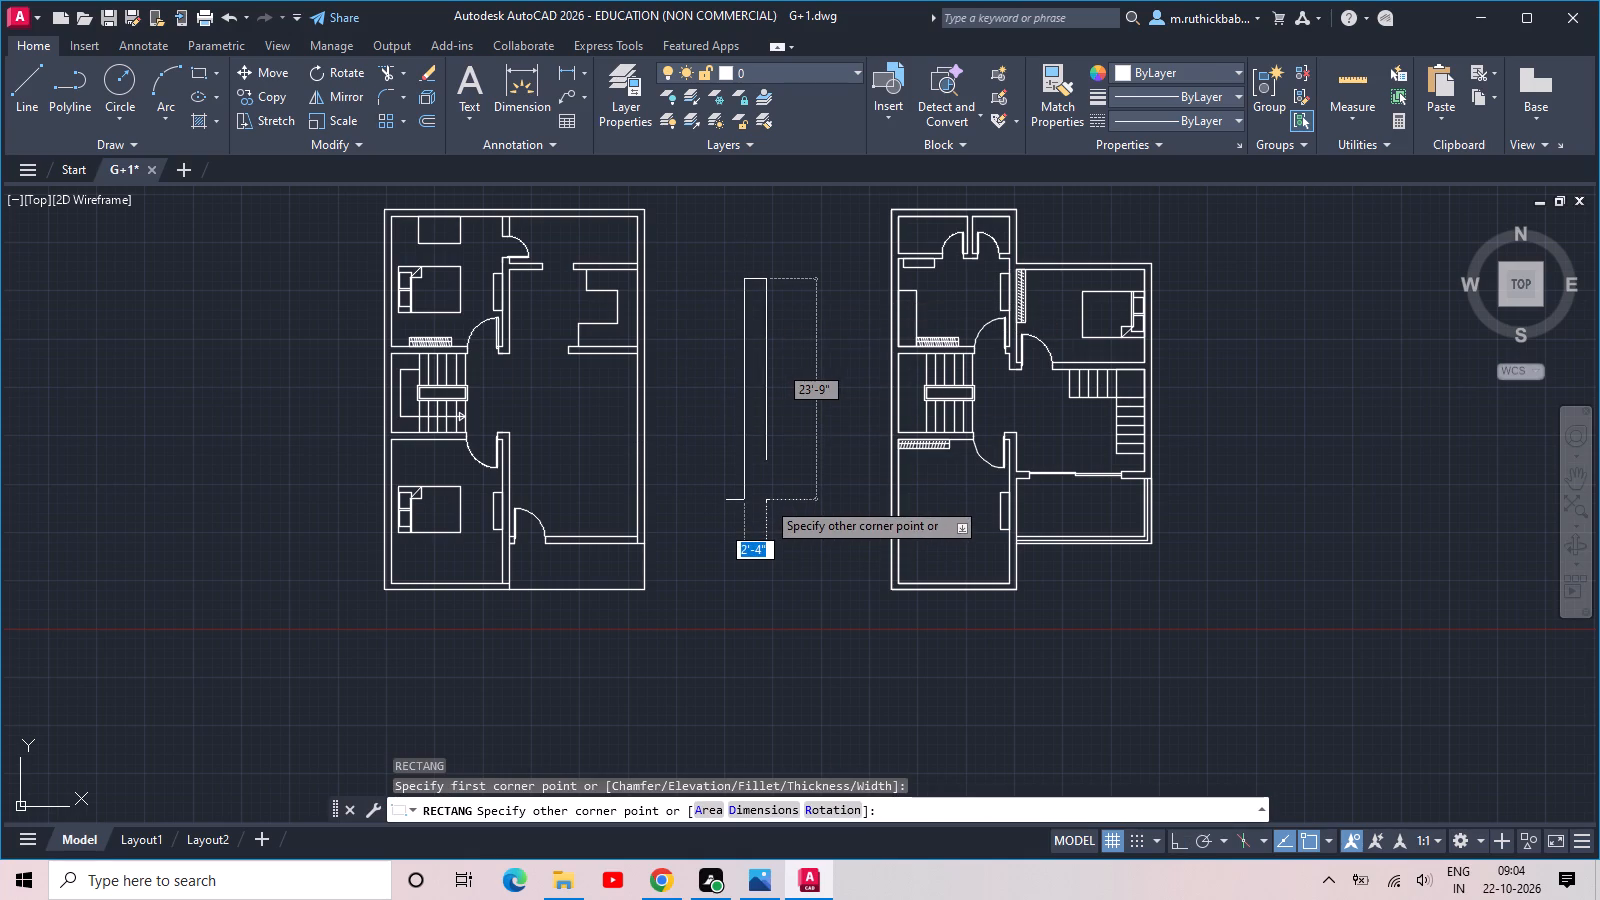
pyautogui.press('9')
pyautogui.press('Tab')
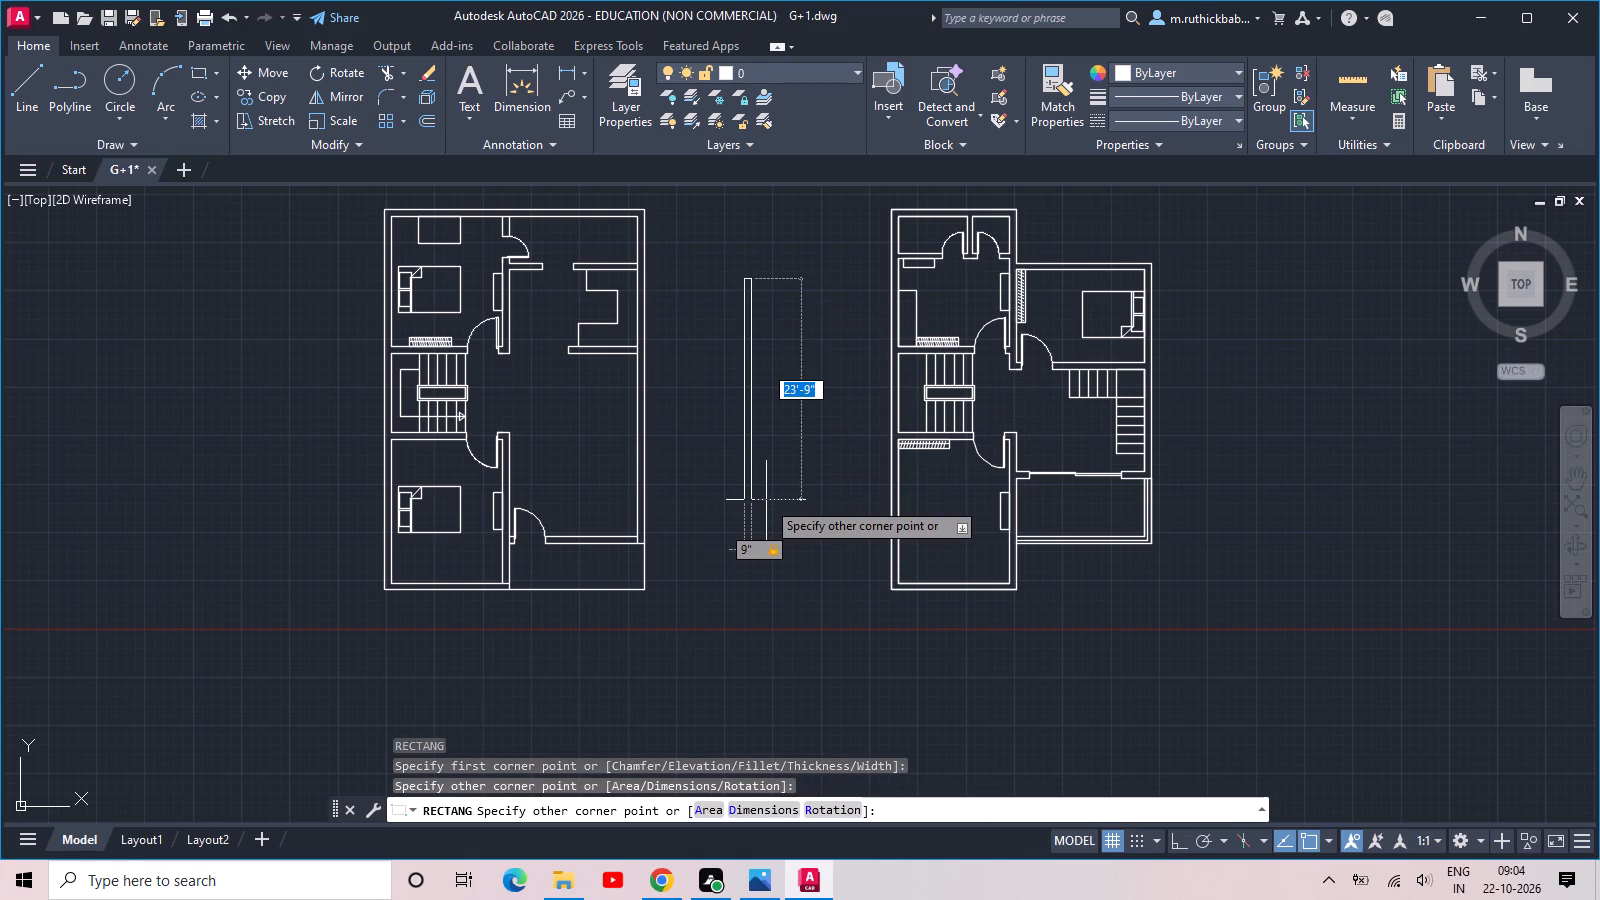
pyautogui.press('3')
pyautogui.press('BackSpace')
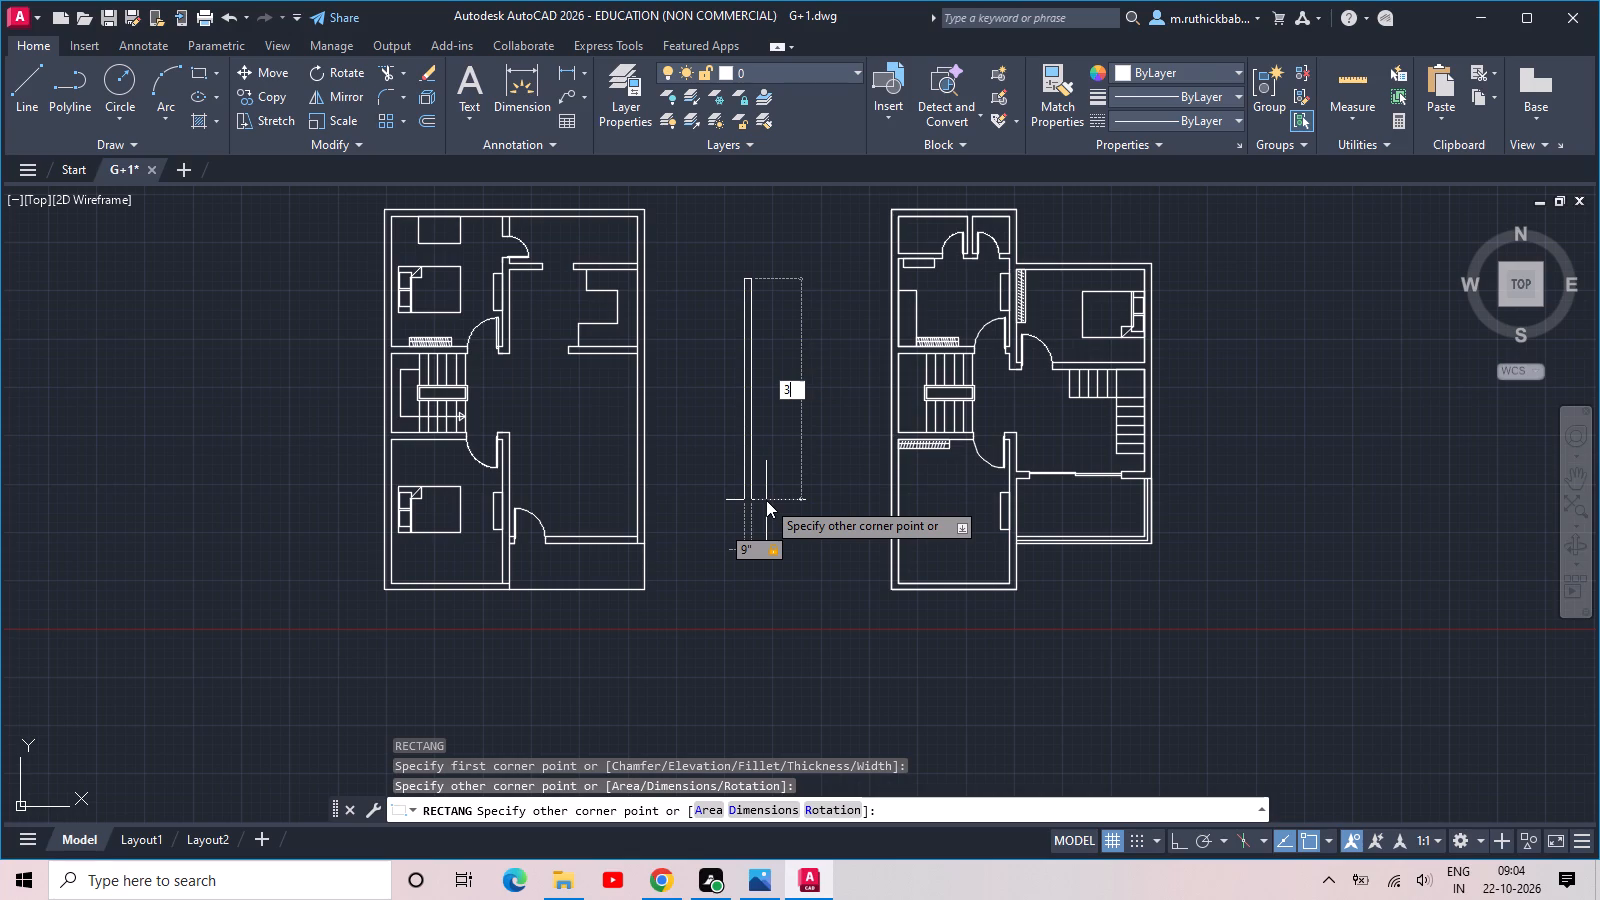
pyautogui.press('4')
pyautogui.press("'")
pyautogui.press('Return')
# Draw a lengthwise centre line in the rectangle, joining the midpoints of its two short sides.
pyautogui.scroll(4, 745, 290)
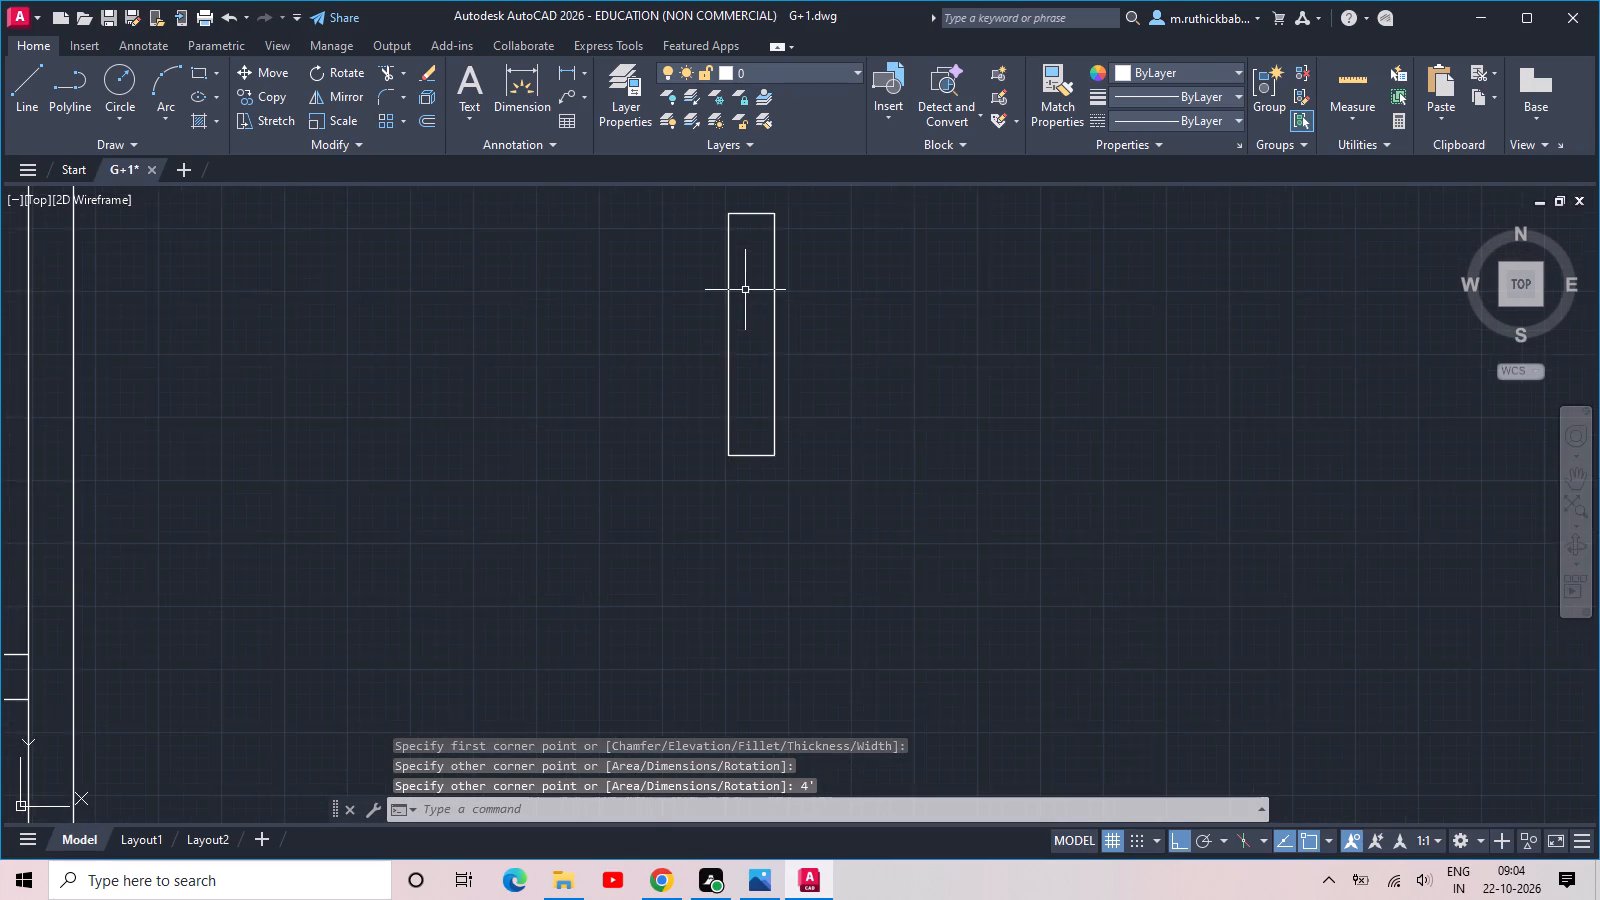
pyautogui.scroll(1, 745, 290)
pyautogui.moveTo(745, 290); pyautogui.dragTo(699, 369, button='middle')
pyautogui.write('L')
pyautogui.press('space')
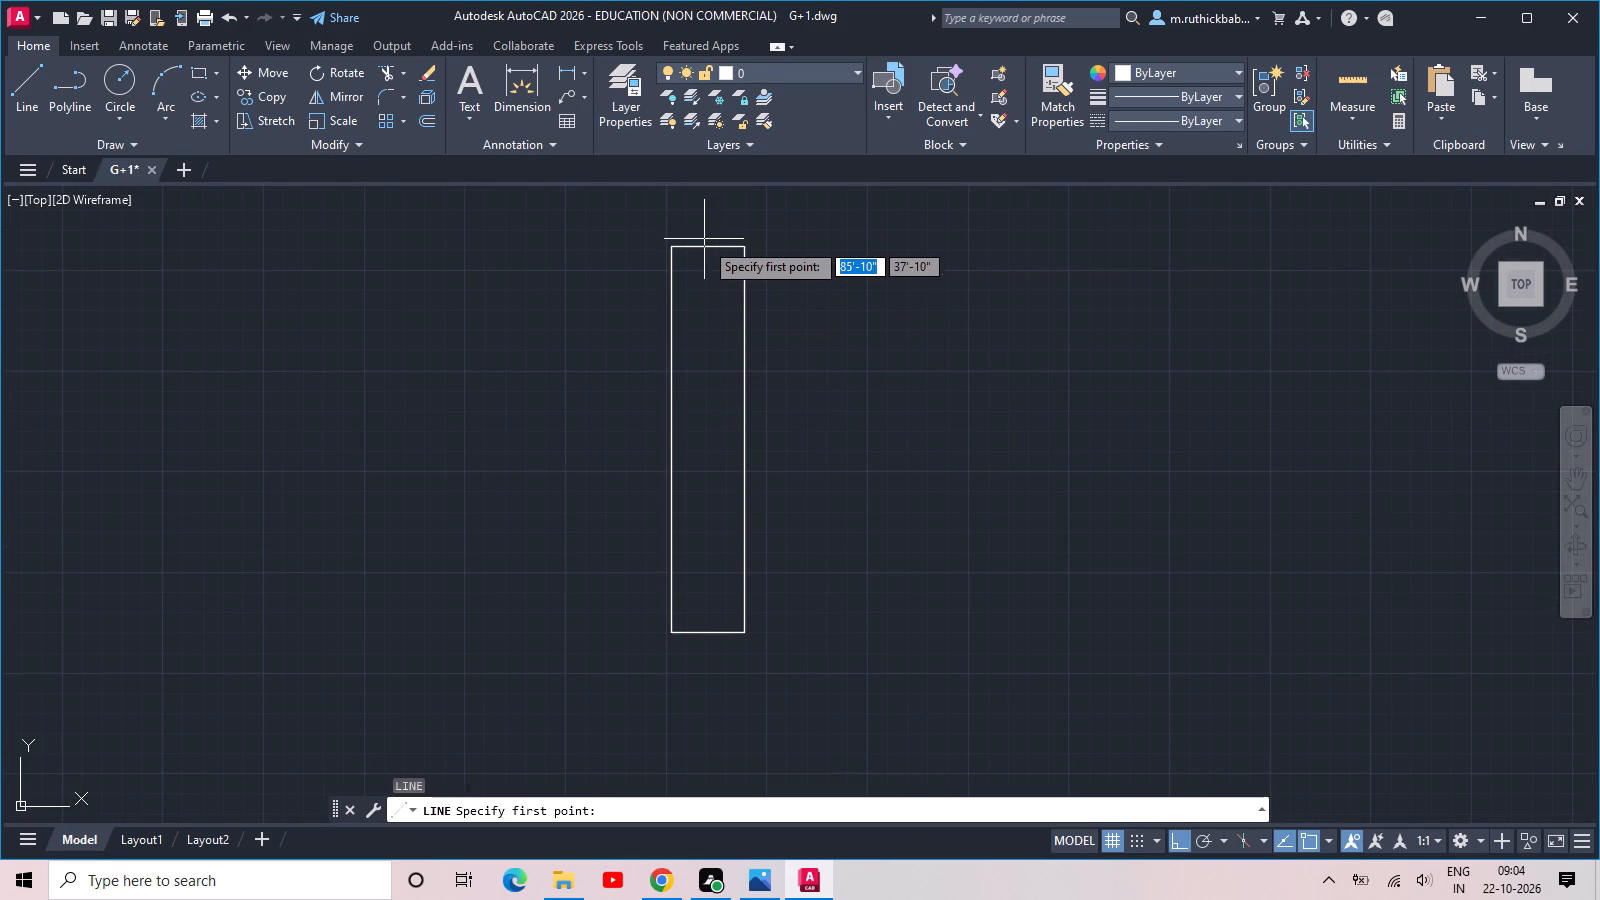
pyautogui.click(704, 251)
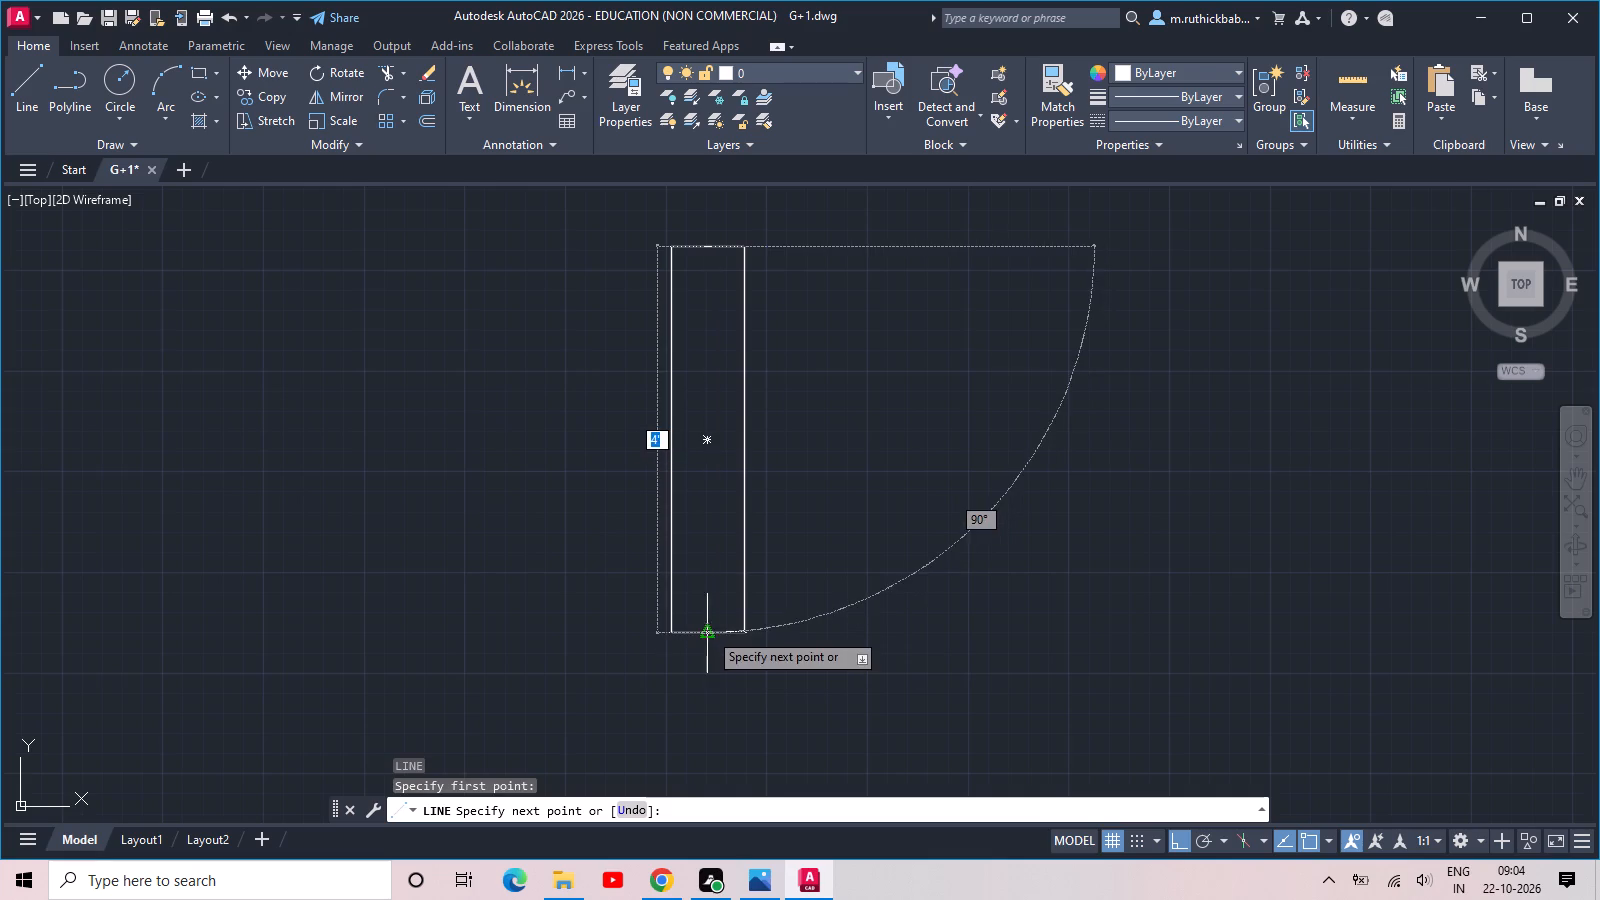
pyautogui.click(708, 628)
pyautogui.press('Escape')
# Offset the rectangle's centre line 2" to both sides and delete the original centre line.
pyautogui.write('OFF 2')
pyautogui.press('space')
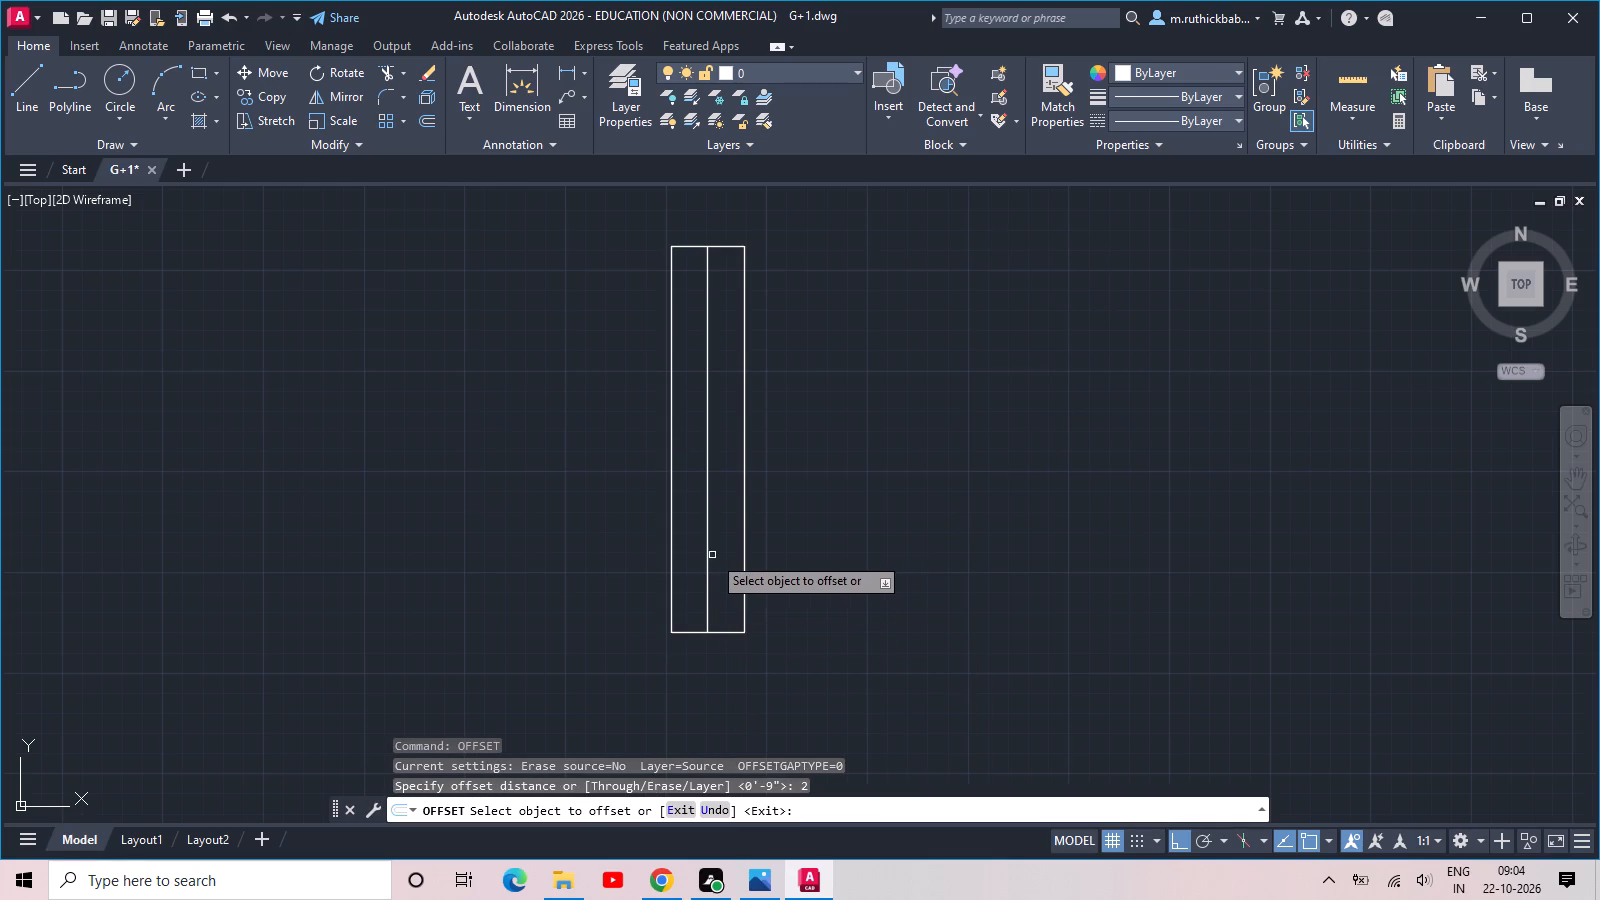
pyautogui.click(709, 557)
pyautogui.click(726, 549)
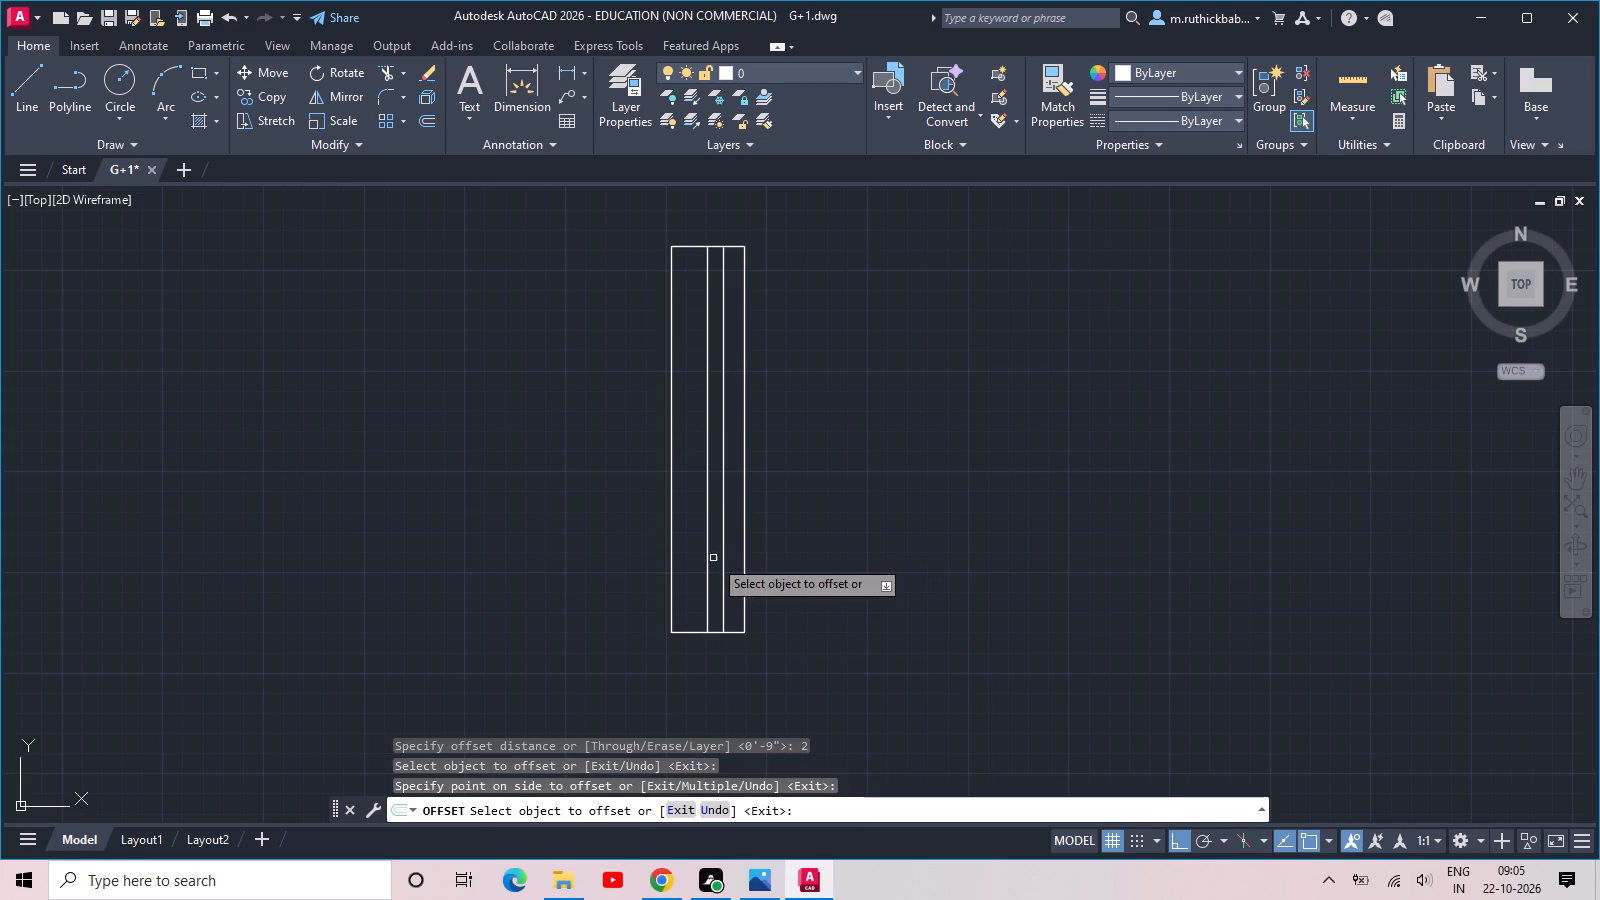
pyautogui.click(707, 562)
pyautogui.click(664, 567)
pyautogui.press('Escape')
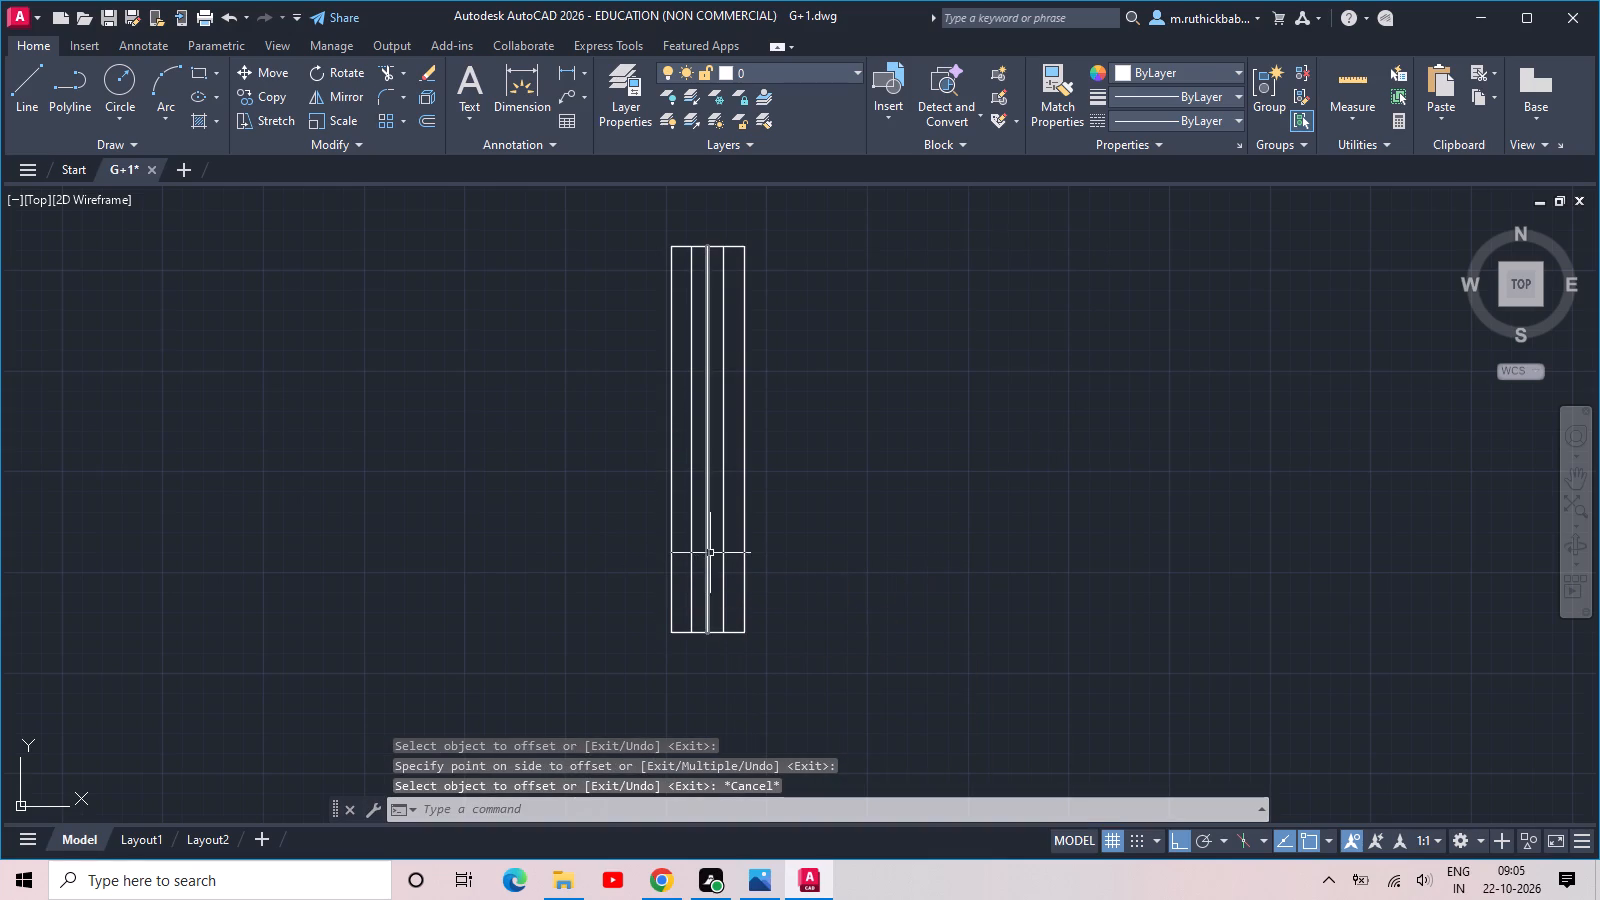
pyautogui.click(708, 553)
pyautogui.press('Delete')
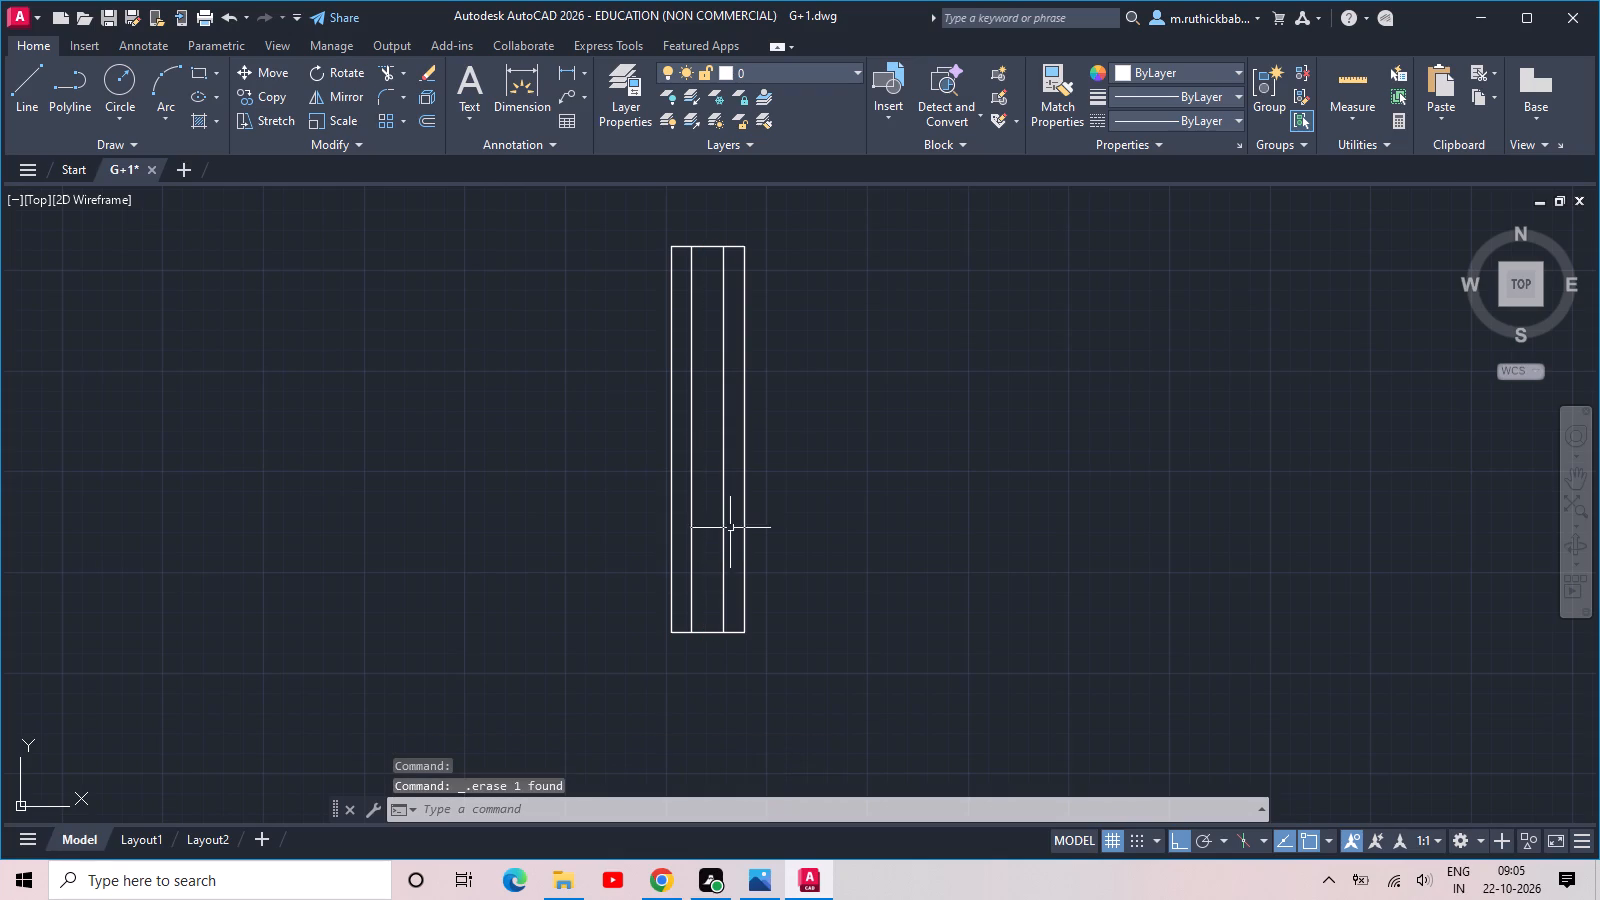
# Group the 9" by 4' rectangle with its two inner lines as one window symbol.
pyautogui.scroll(-1, 761, 420)
pyautogui.click(770, 268)
pyautogui.click(631, 644)
pyautogui.press('g')
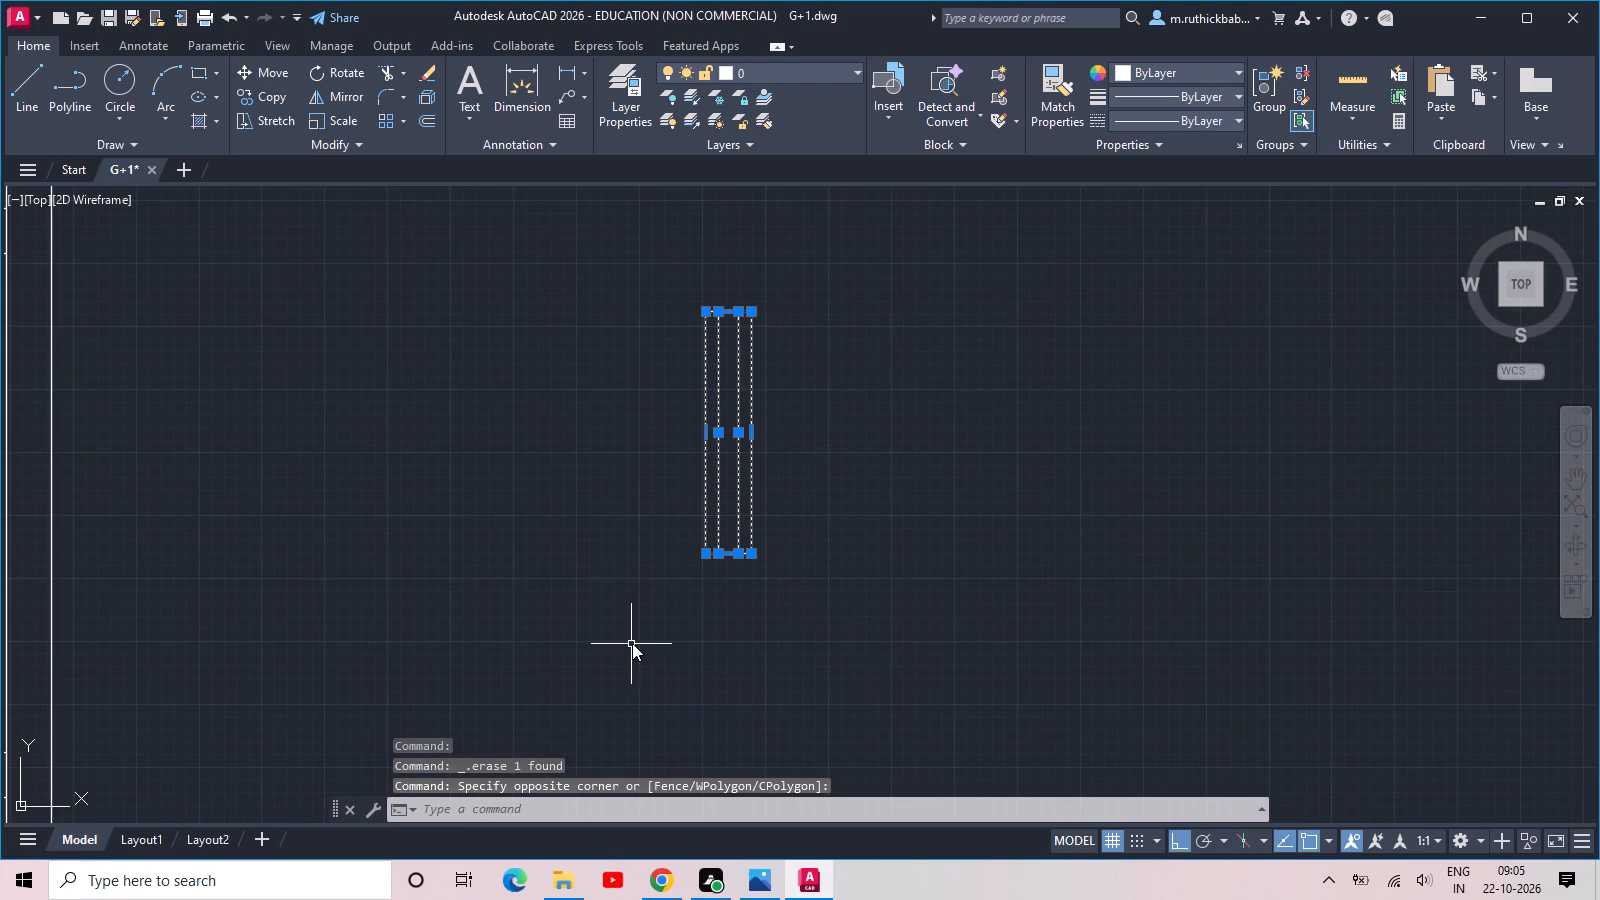
pyautogui.press('space')
# Copy the window symbol from its long side's midpoint into the staircase's outer wall in the first plan, centred between the stair's cross walls.
pyautogui.write('CO')
pyautogui.press('space')
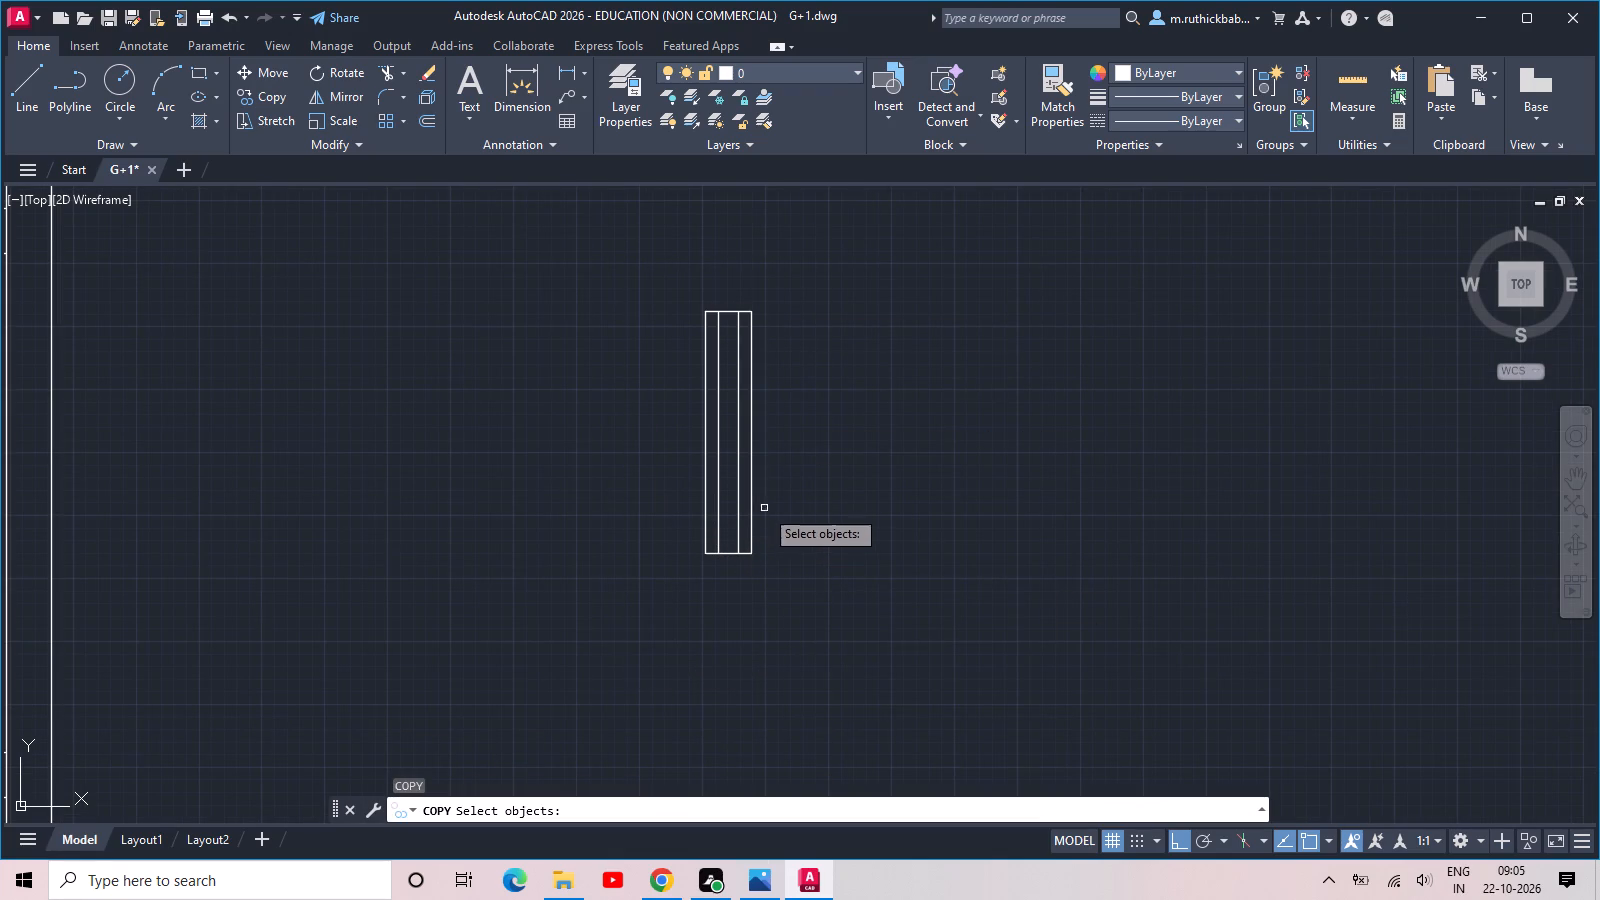
pyautogui.click(774, 374)
pyautogui.click(645, 446)
pyautogui.press('space')
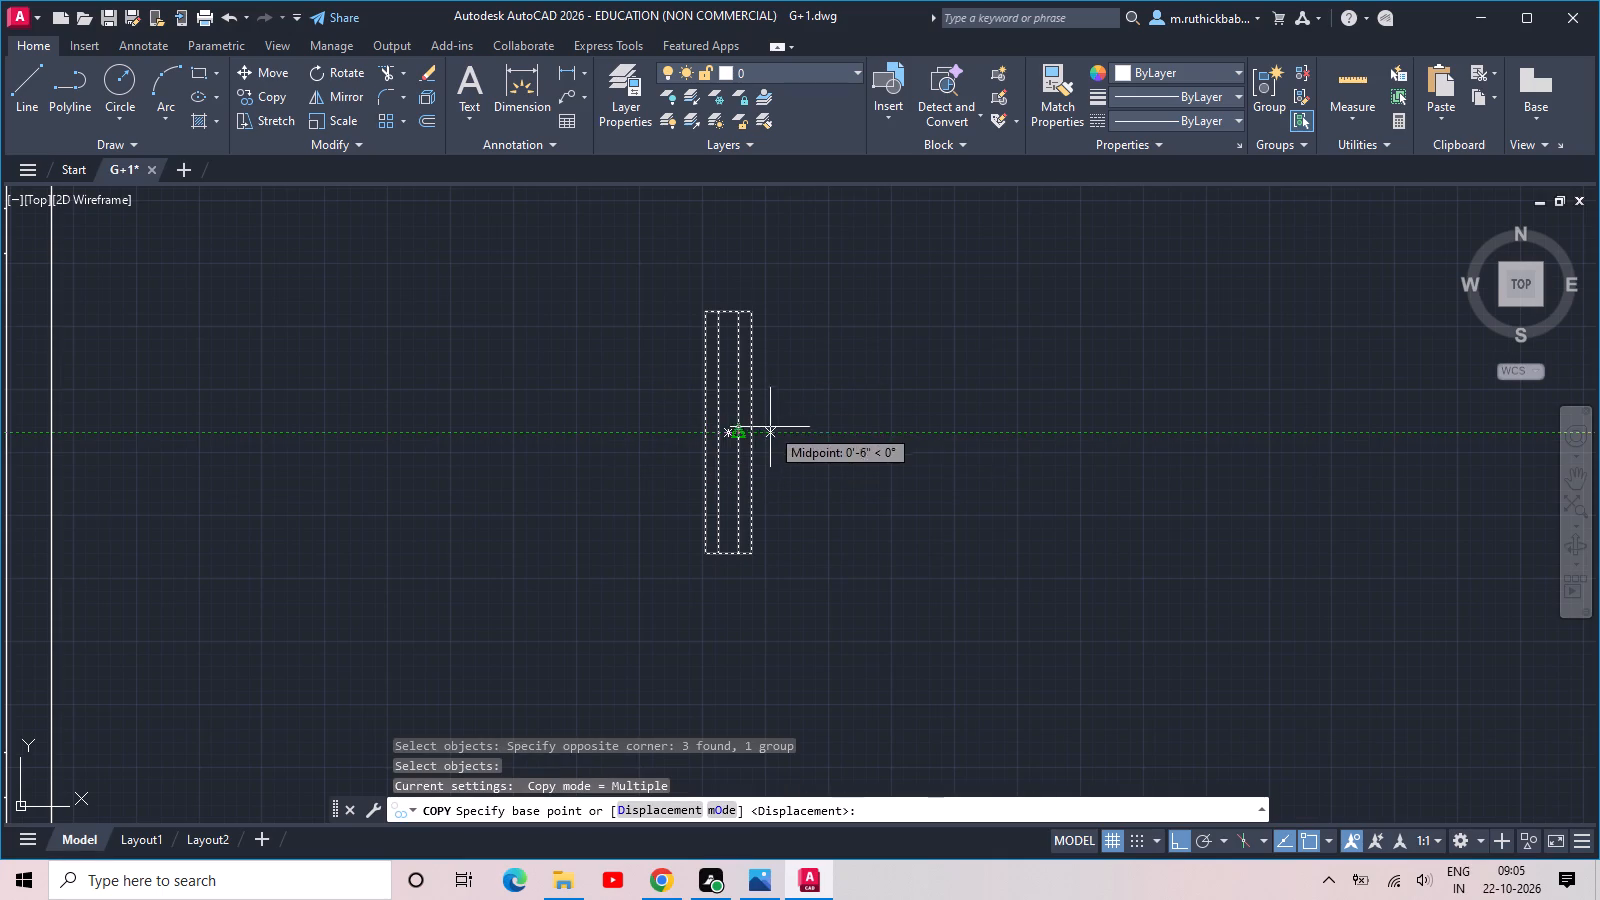
pyautogui.click(707, 430)
pyautogui.scroll(-3, 568, 452)
pyautogui.moveTo(494, 459); pyautogui.dragTo(847, 464, button='middle')
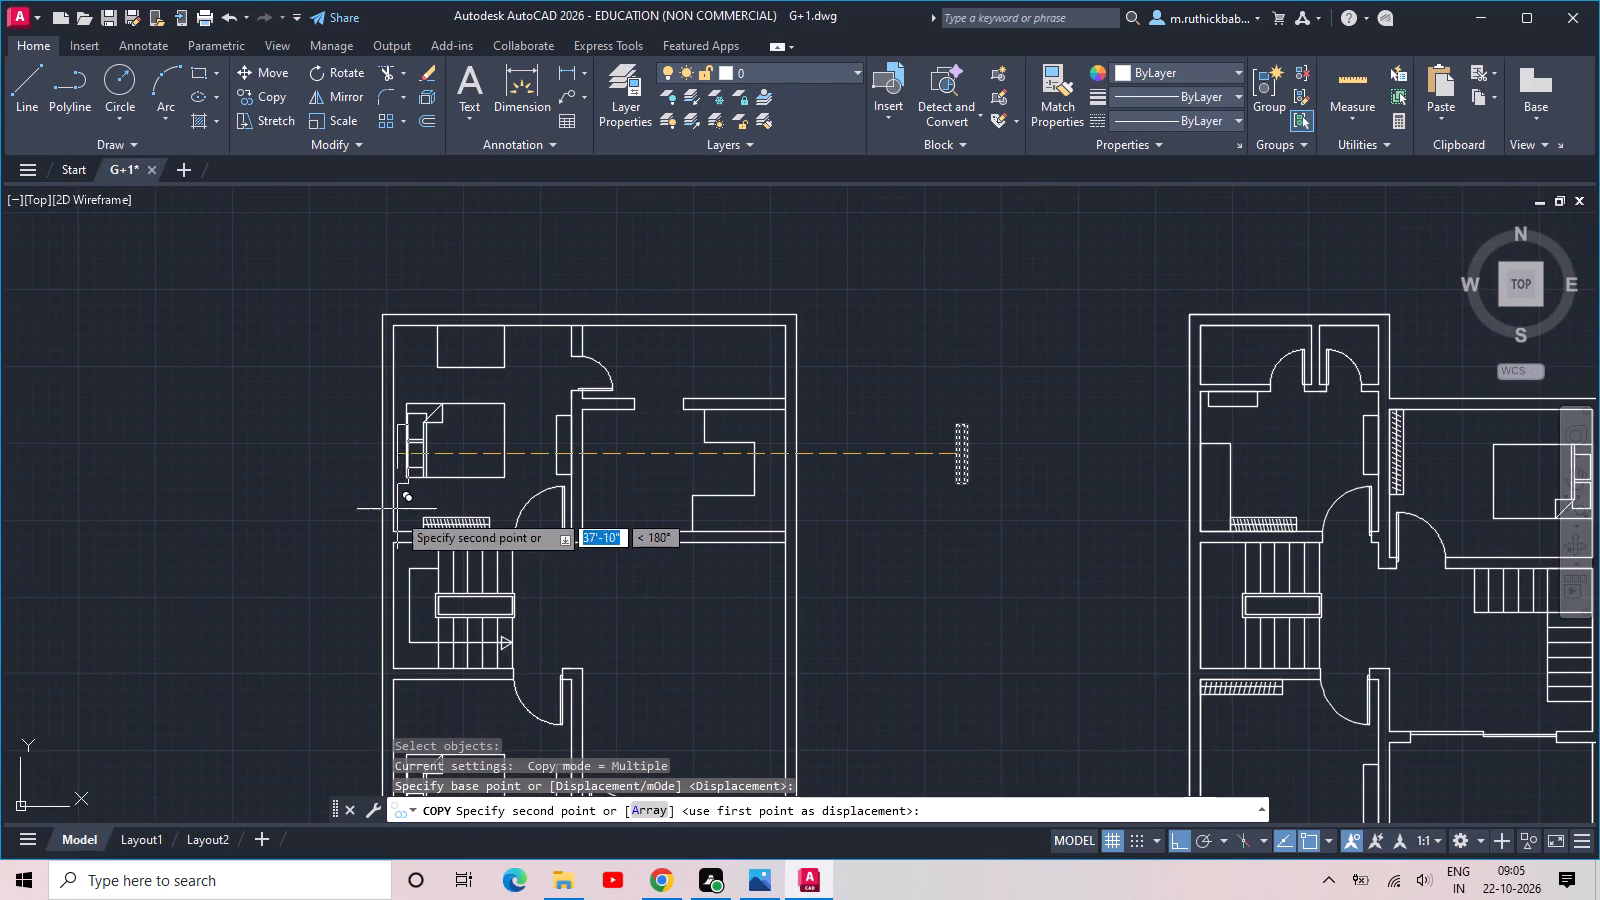
pyautogui.press('m')
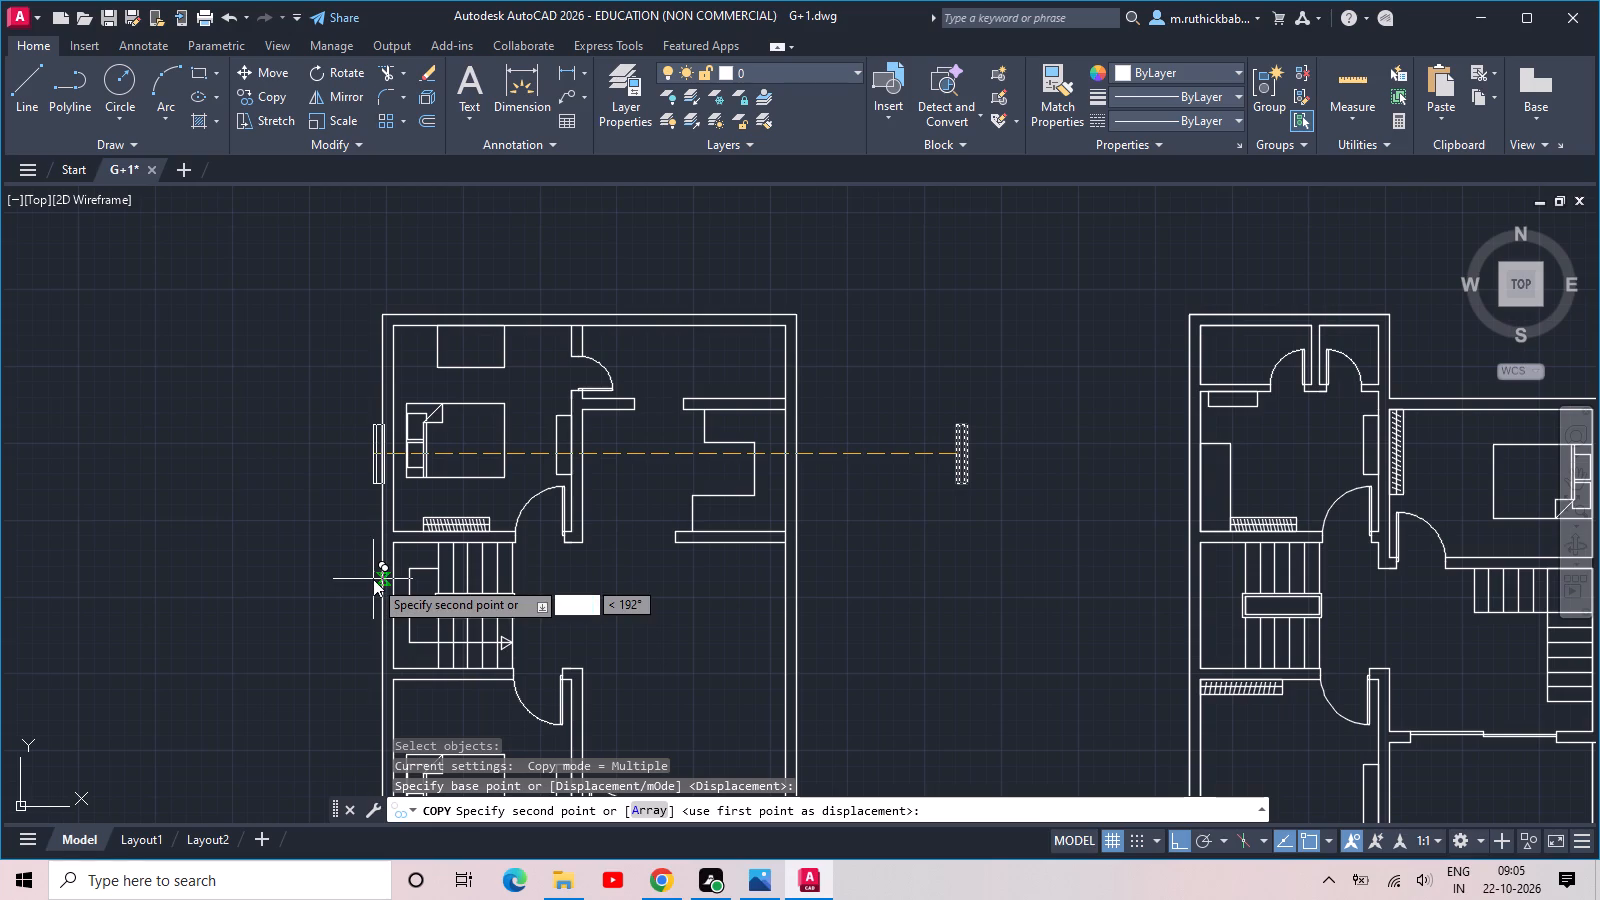
pyautogui.write('2P')
pyautogui.press('space')
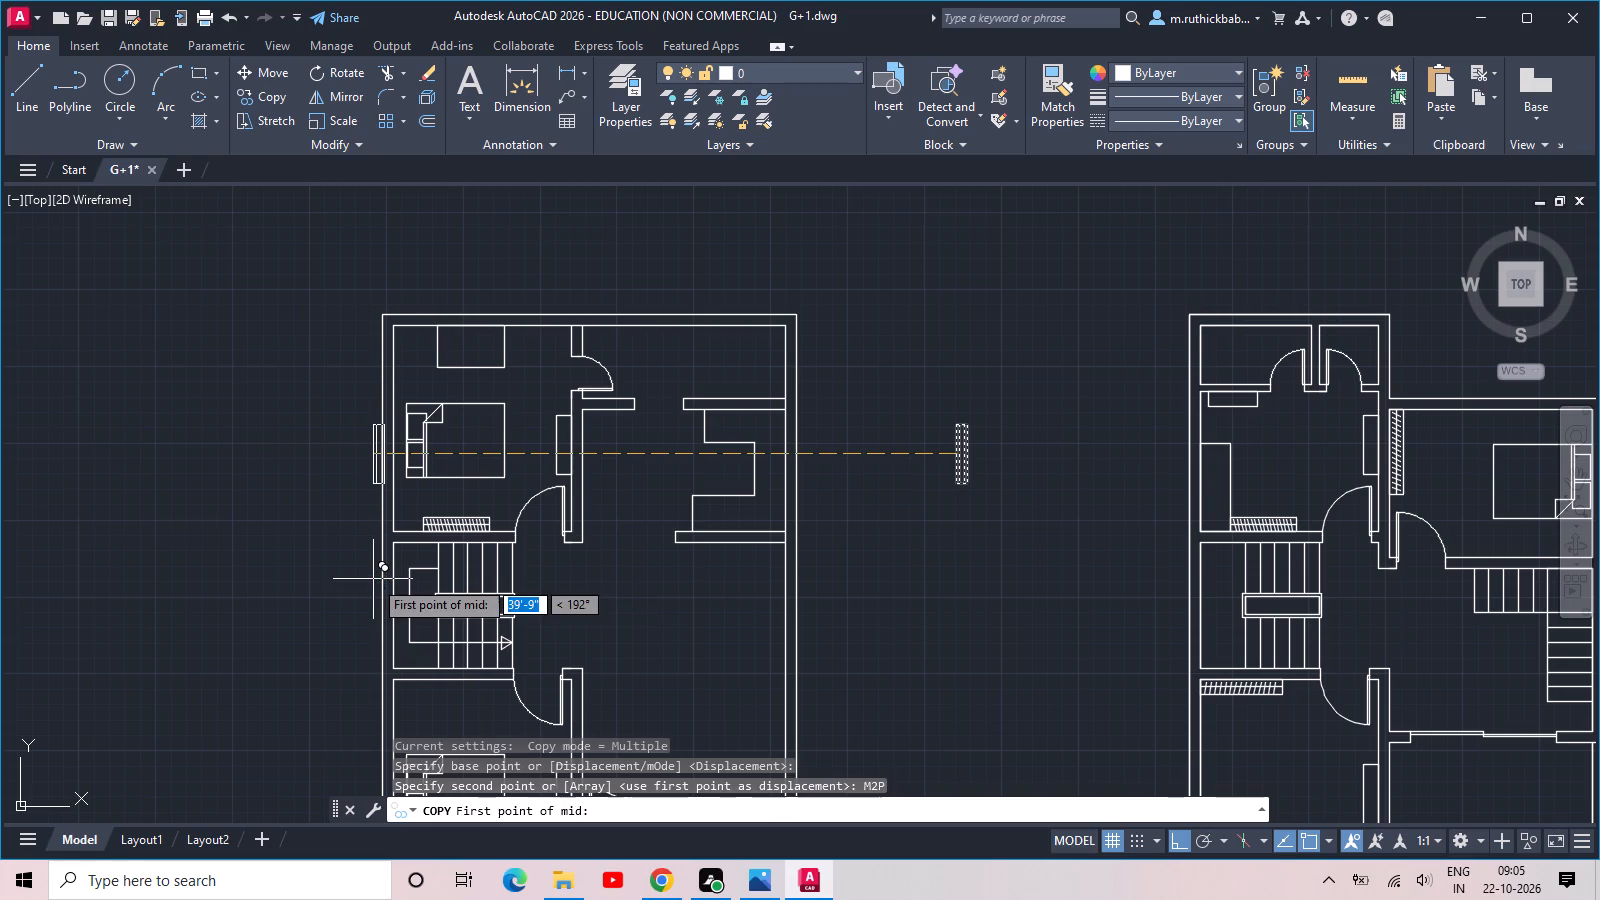
pyautogui.moveTo(358, 657); pyautogui.dragTo(410, 500, button='middle')
pyautogui.scroll(3, 427, 504)
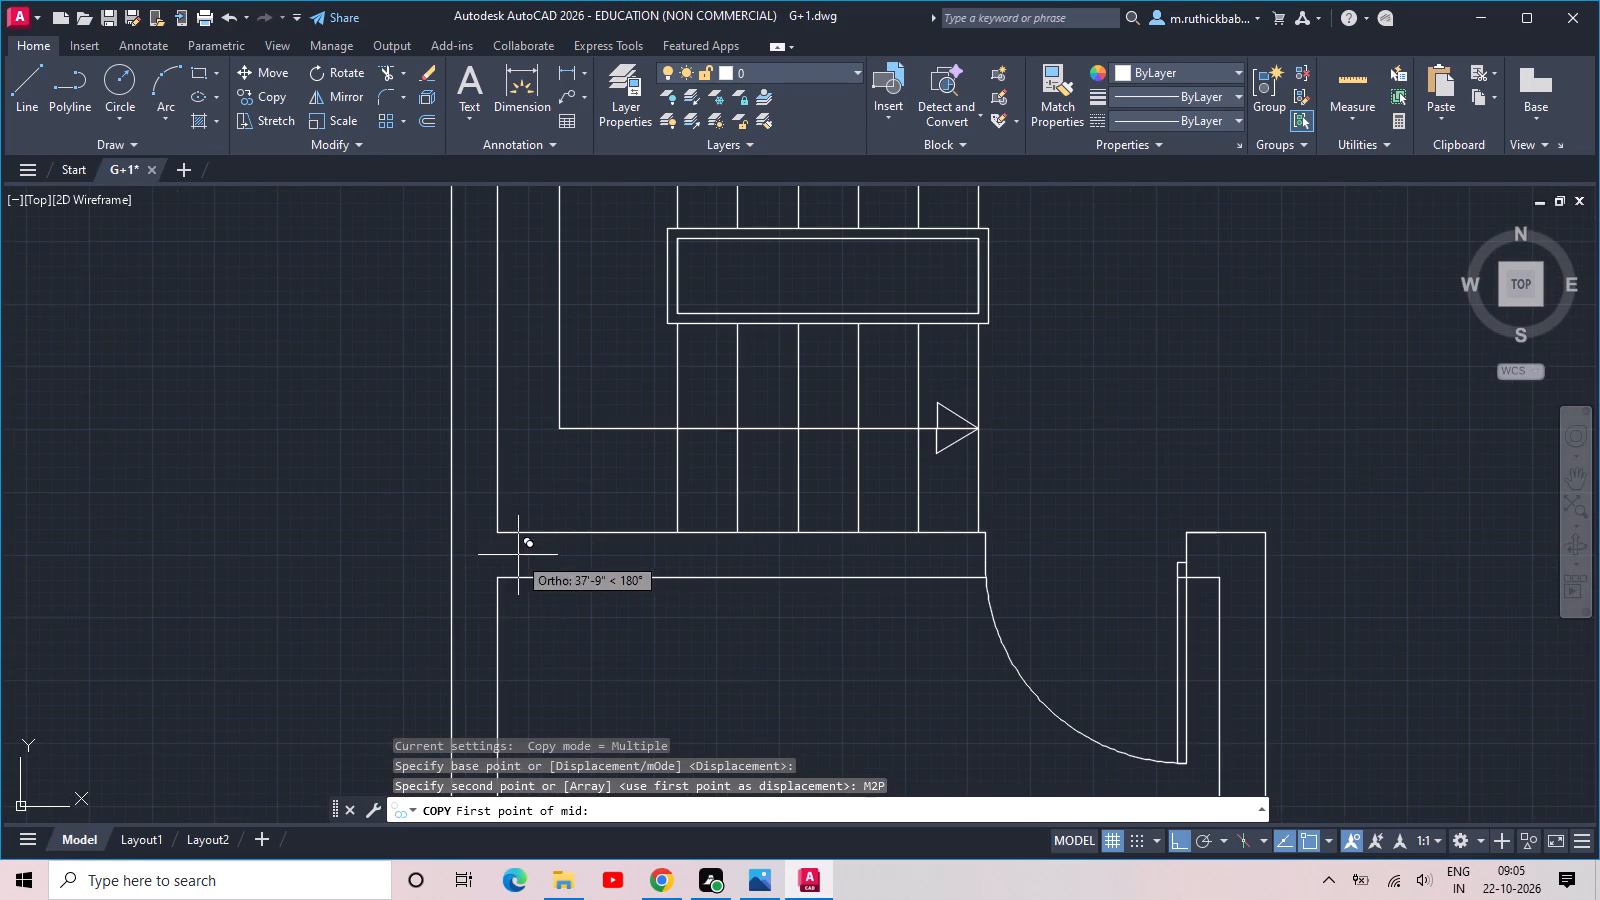
pyautogui.click(449, 533)
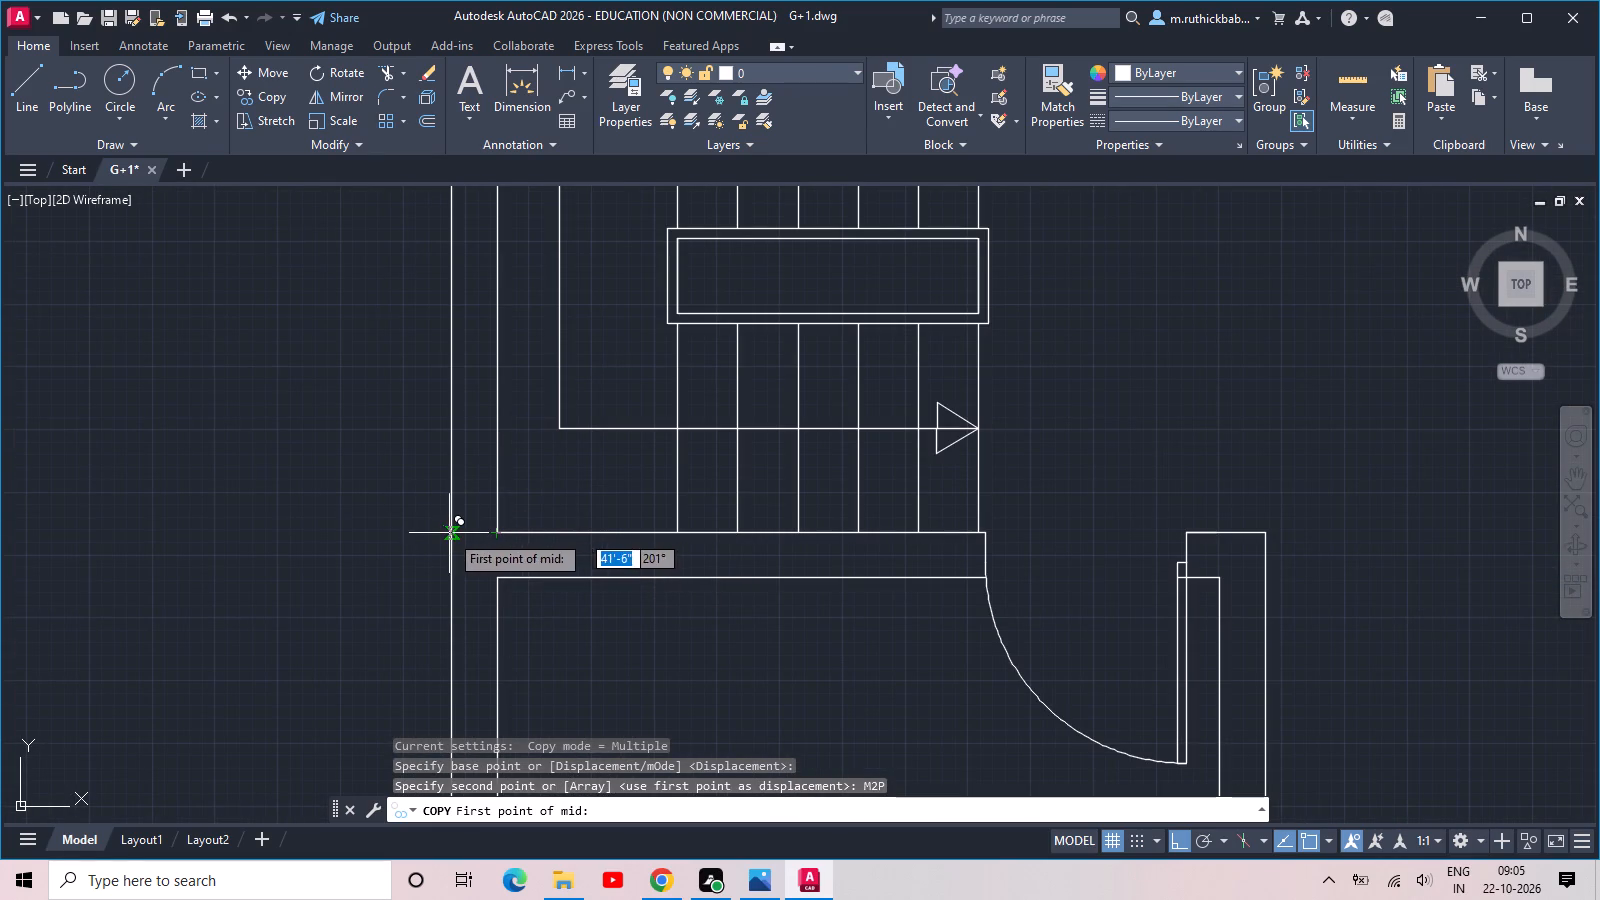
pyautogui.moveTo(446, 393); pyautogui.dragTo(465, 775, button='middle')
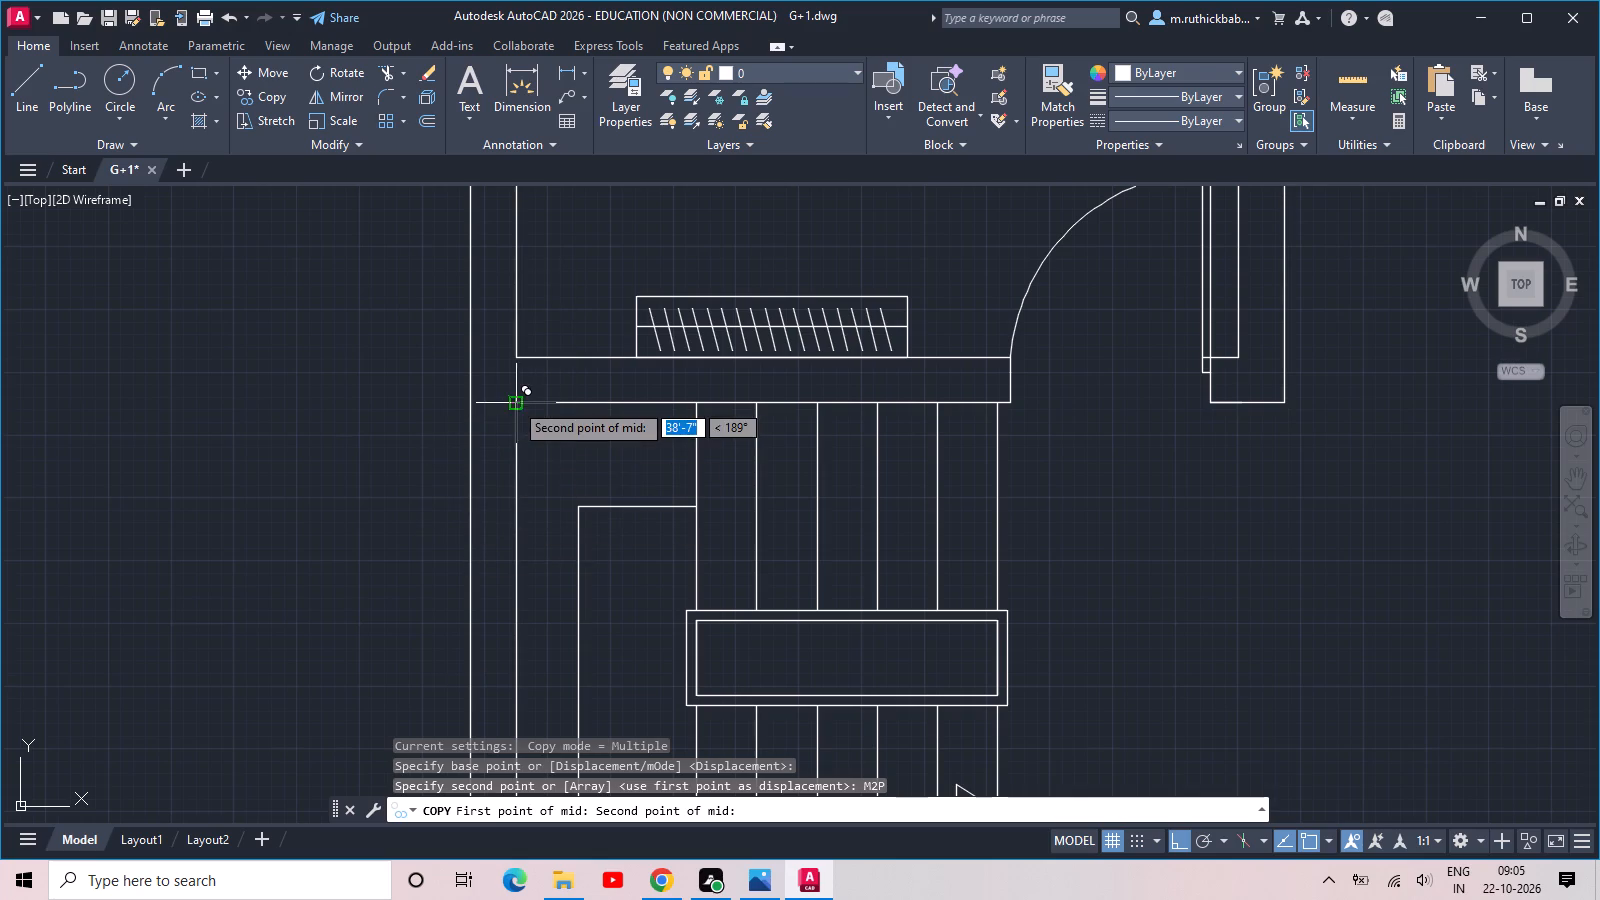
pyautogui.click(469, 405)
# Place another window copy in the hall's outer wall opposite the stairs, centred between the kitchen partition and the lower stair wall's level.
pyautogui.scroll(-2, 469, 404)
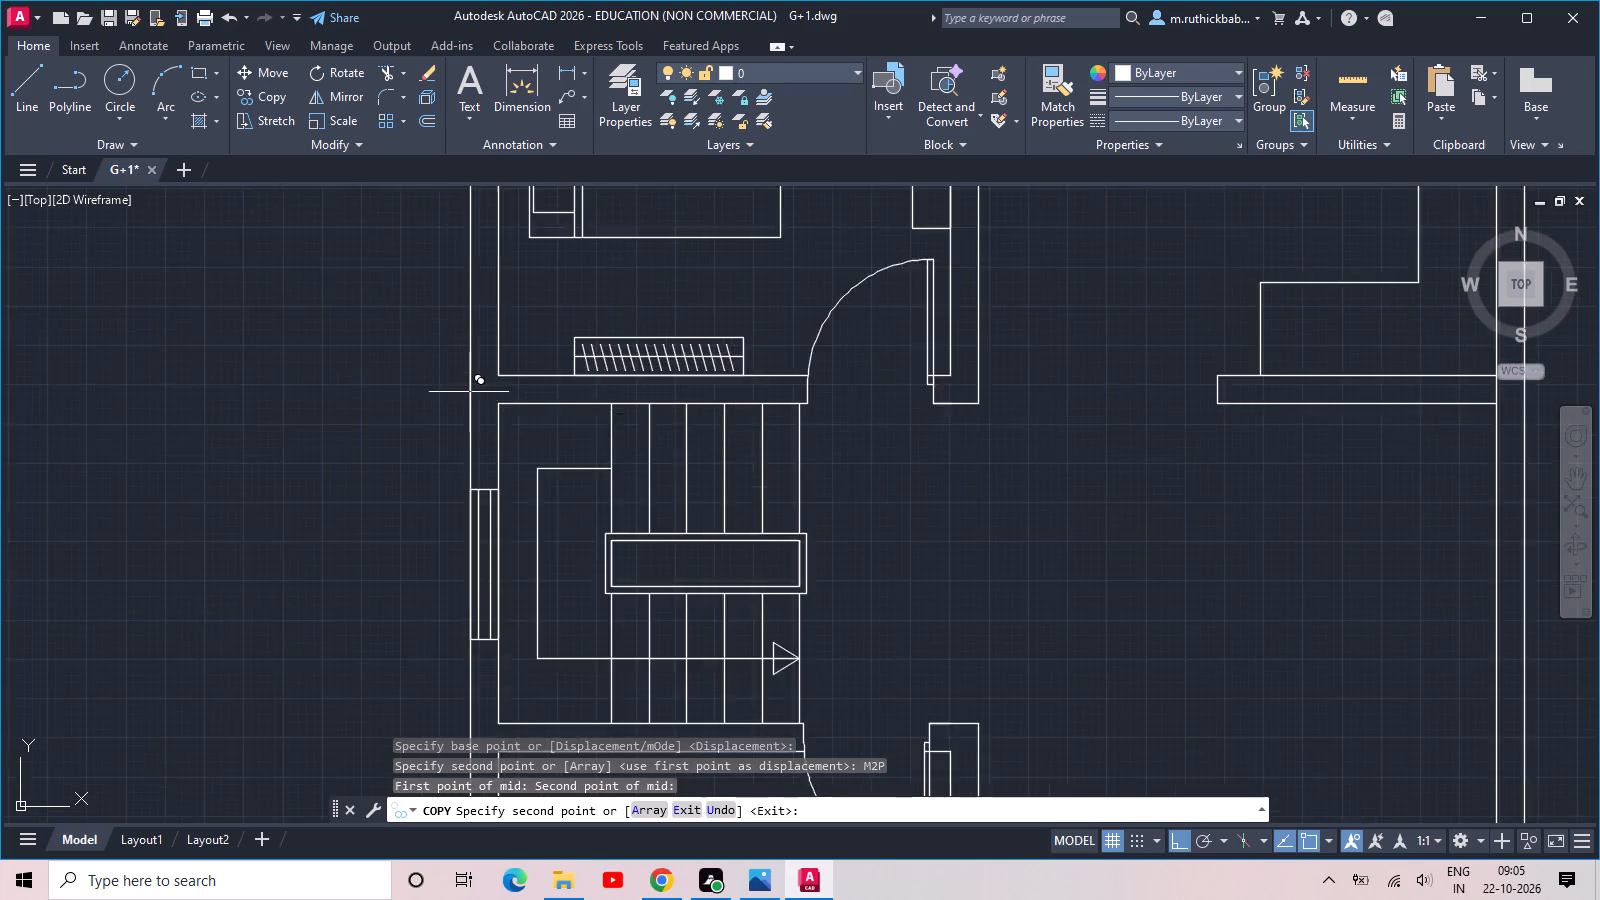
pyautogui.moveTo(510, 597); pyautogui.dragTo(479, 301, button='middle')
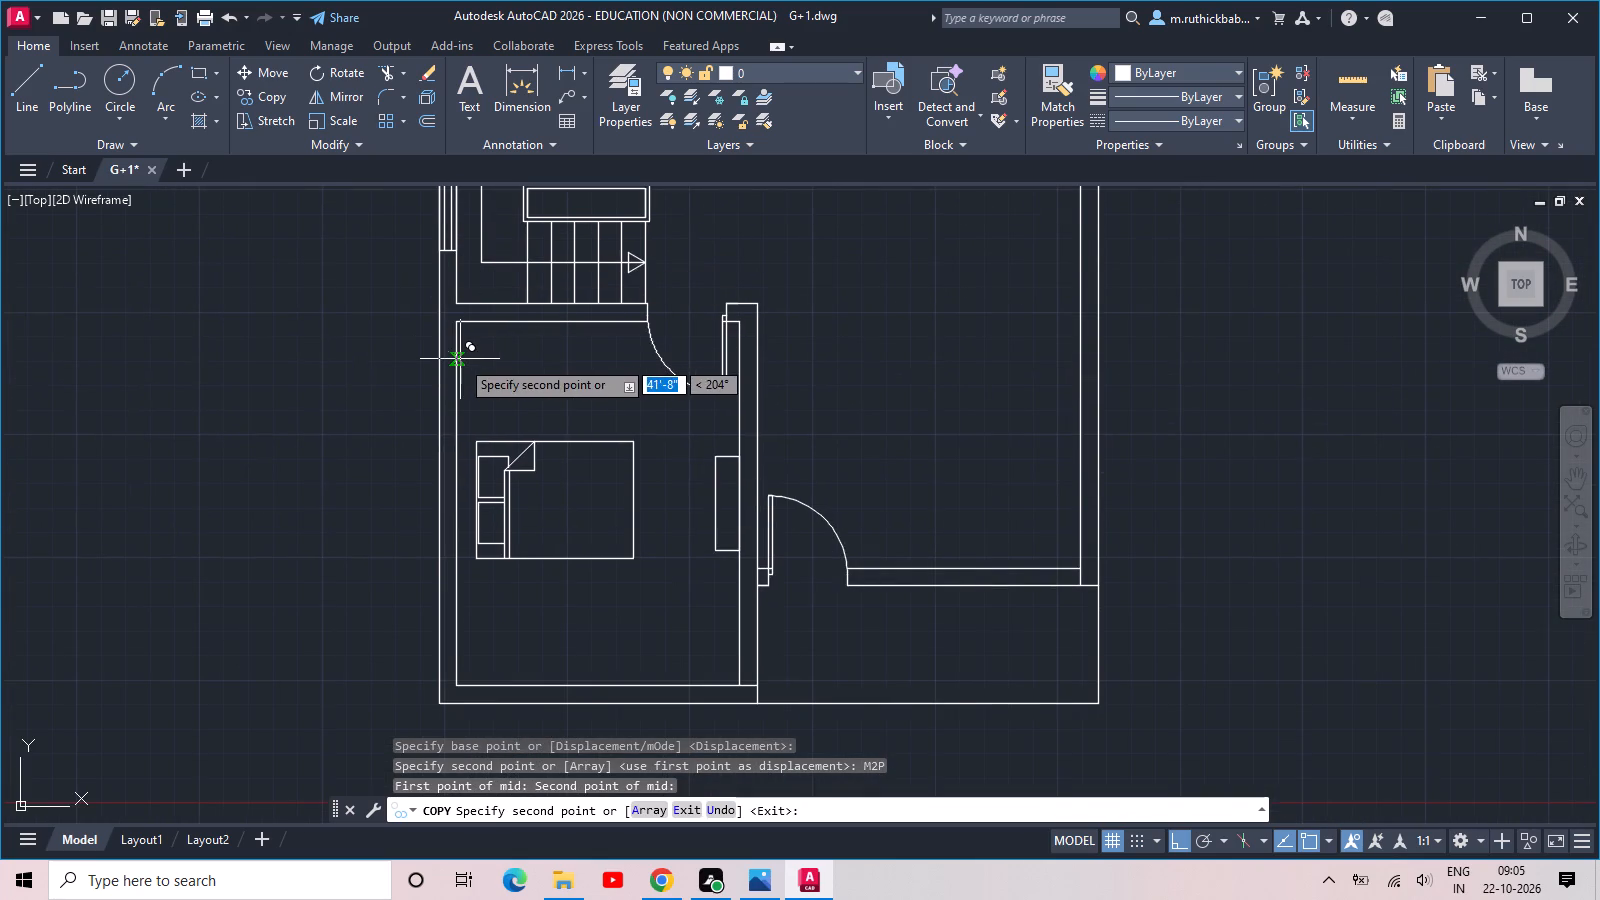
pyautogui.moveTo(811, 330); pyautogui.dragTo(699, 346, button='middle')
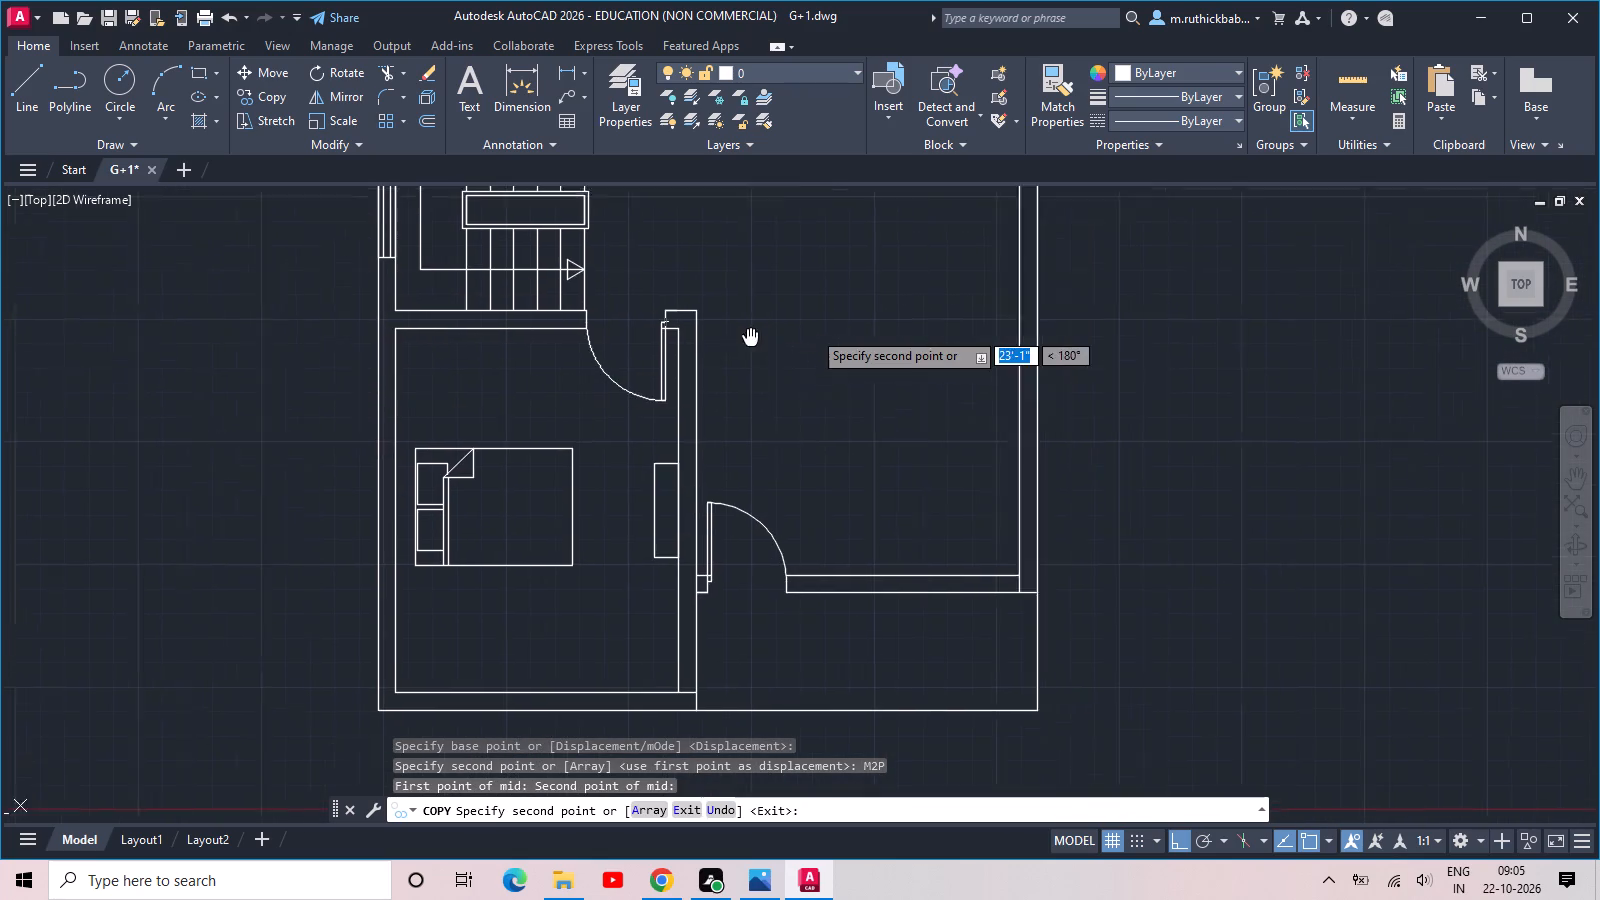
pyautogui.moveTo(699, 346); pyautogui.dragTo(312, 402, button='middle')
pyautogui.scroll(-2, 414, 423)
pyautogui.moveTo(464, 372); pyautogui.dragTo(454, 430, button='middle')
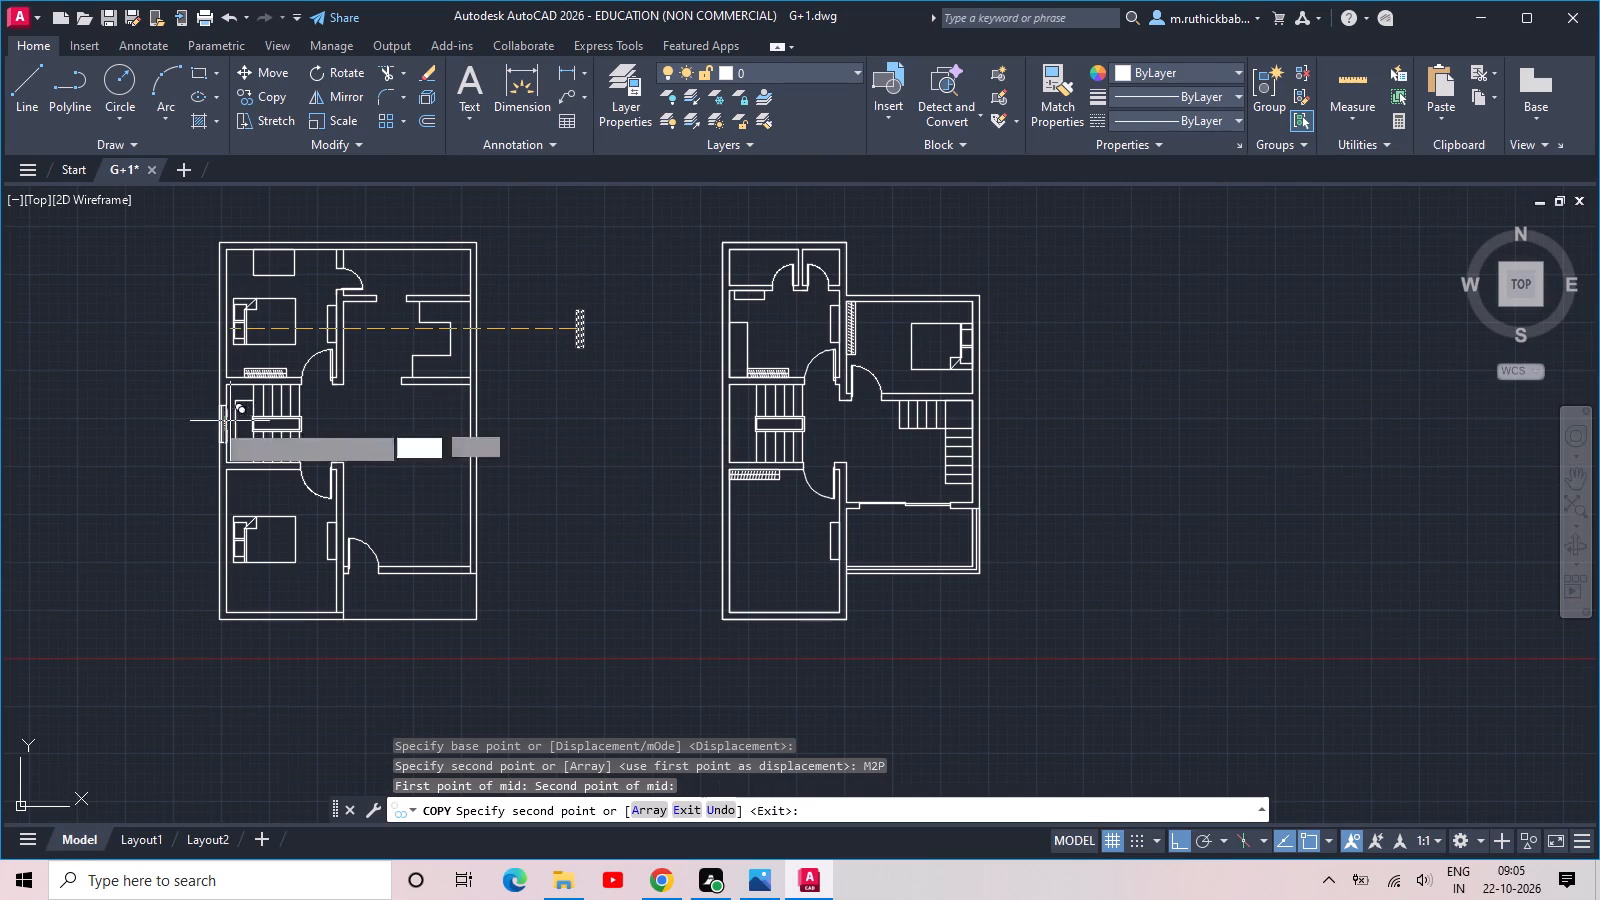
pyautogui.scroll(2, 440, 464)
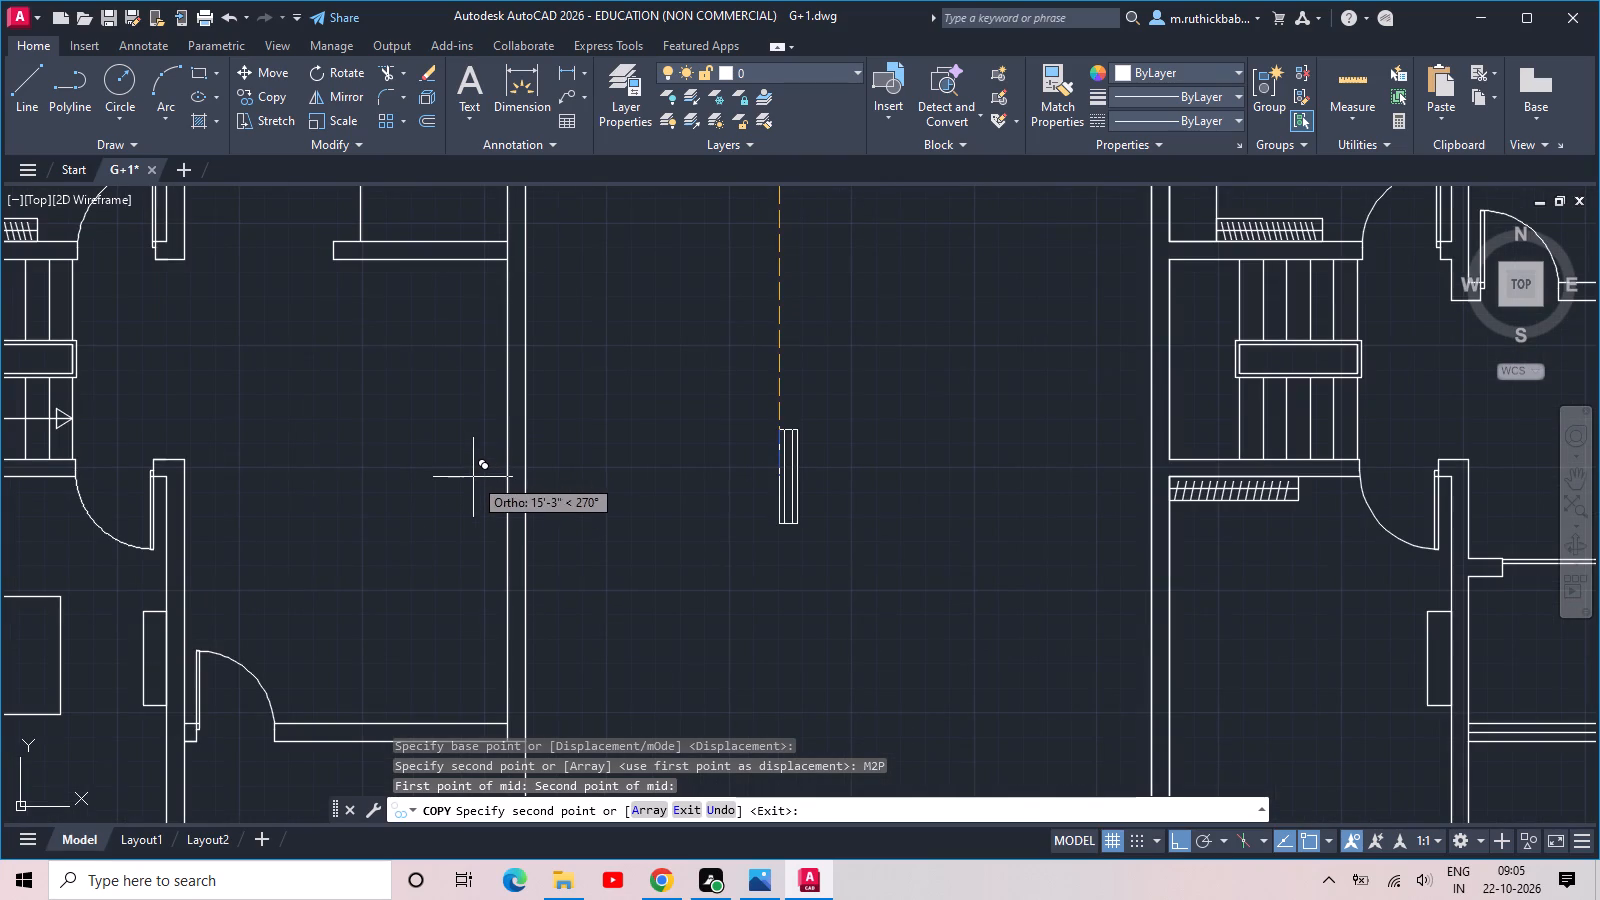
pyautogui.write('M2P')
pyautogui.press('space')
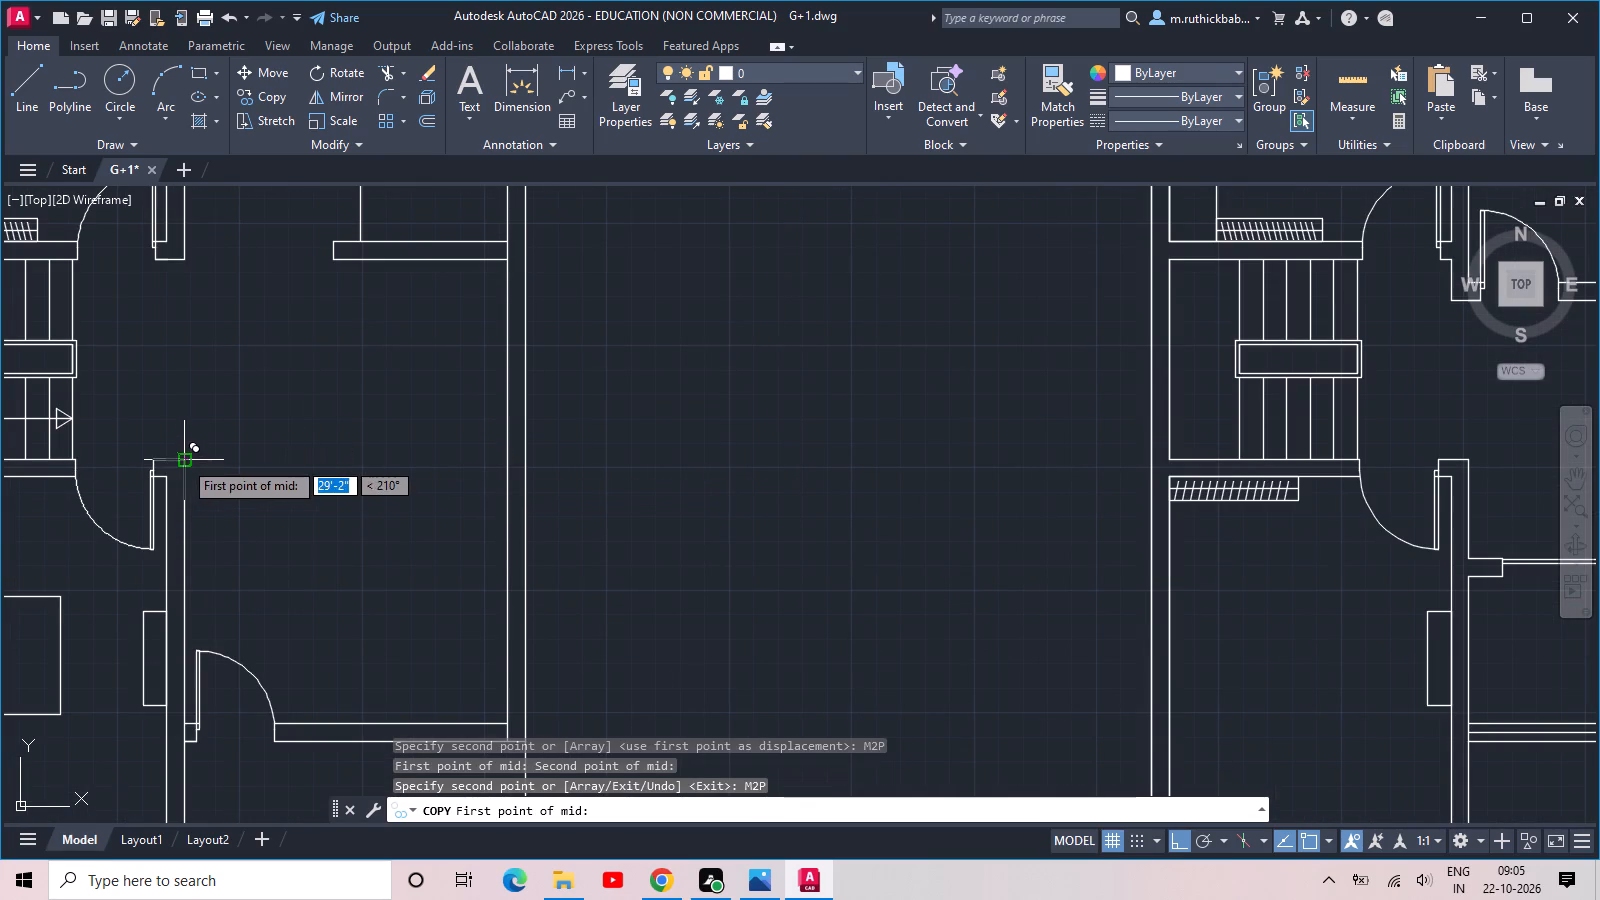
pyautogui.click(507, 465)
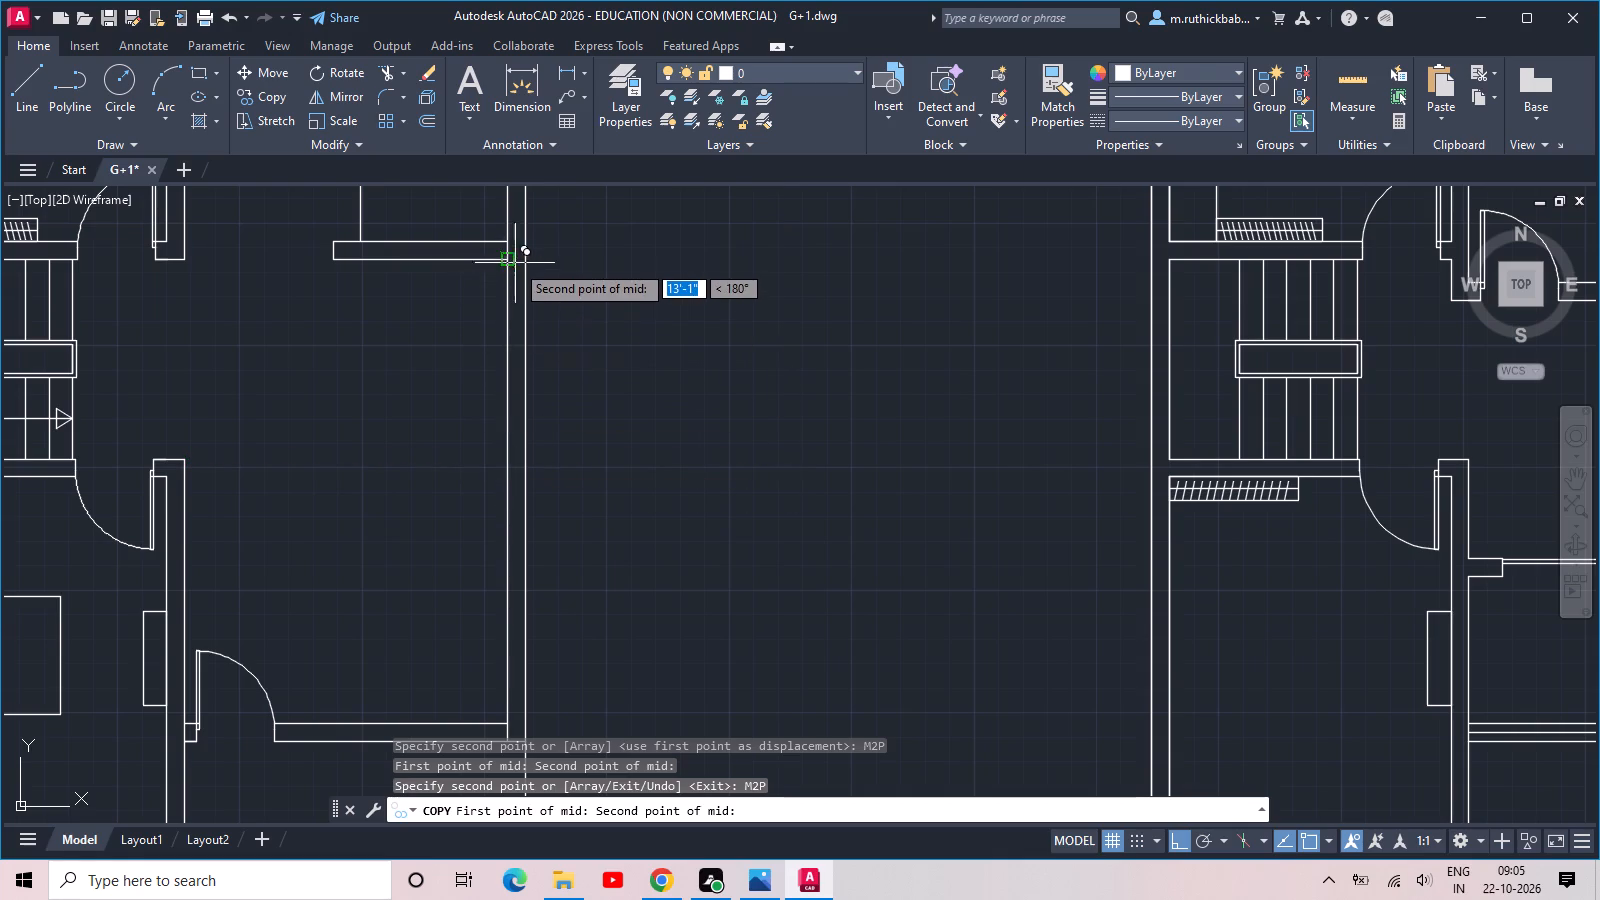
pyautogui.click(511, 261)
pyautogui.scroll(-2, 665, 296)
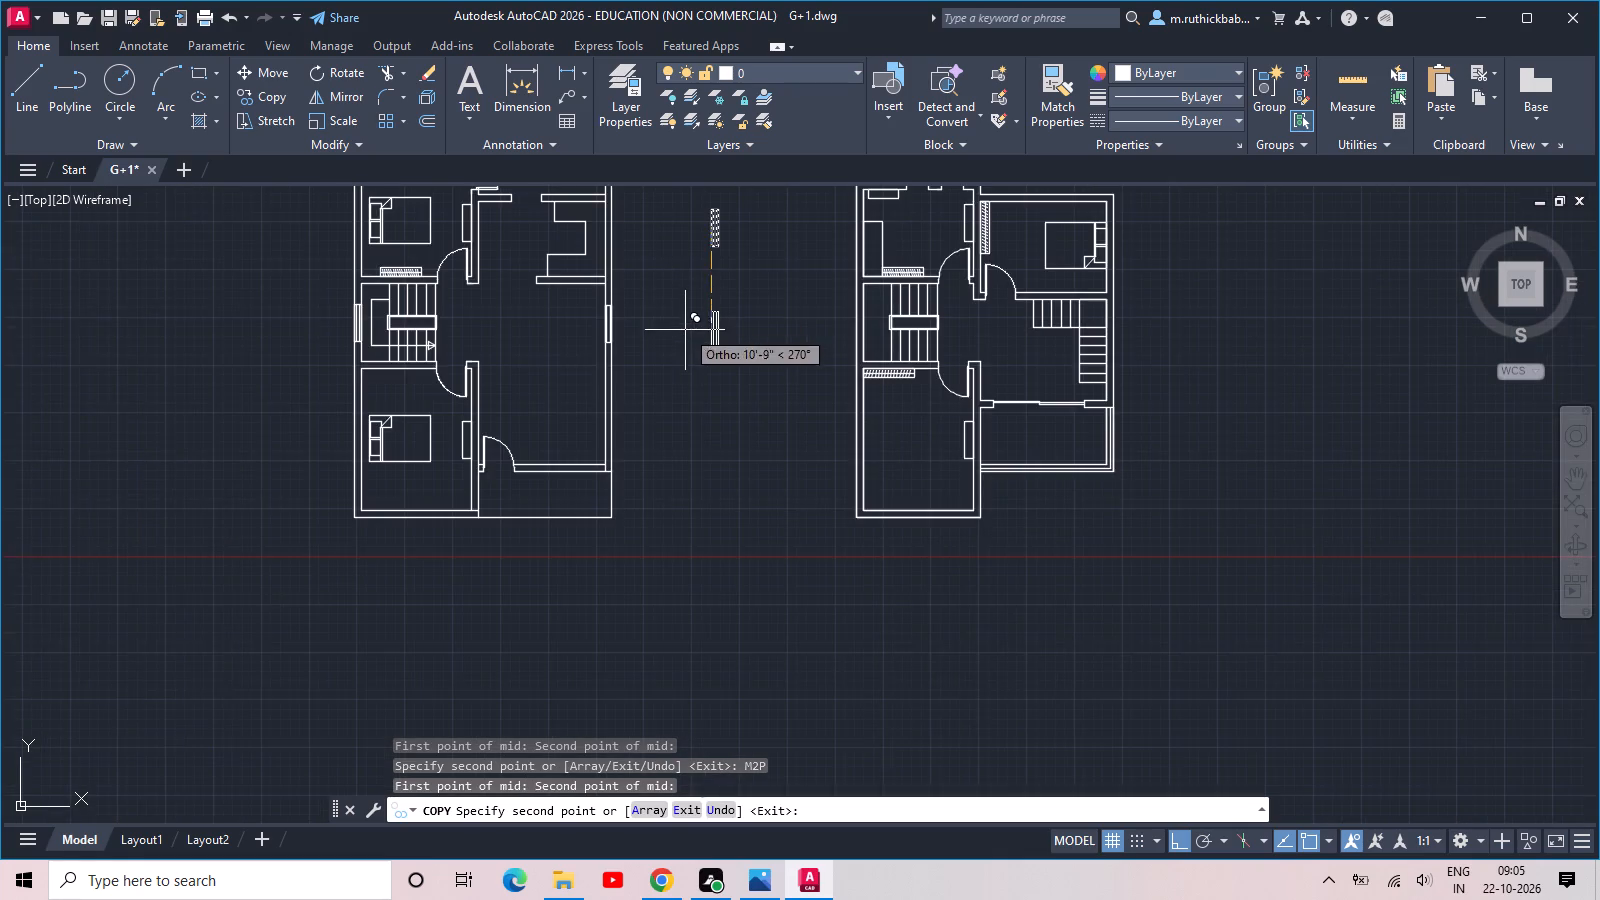
pyautogui.moveTo(685, 330); pyautogui.dragTo(400, 430, button='middle')
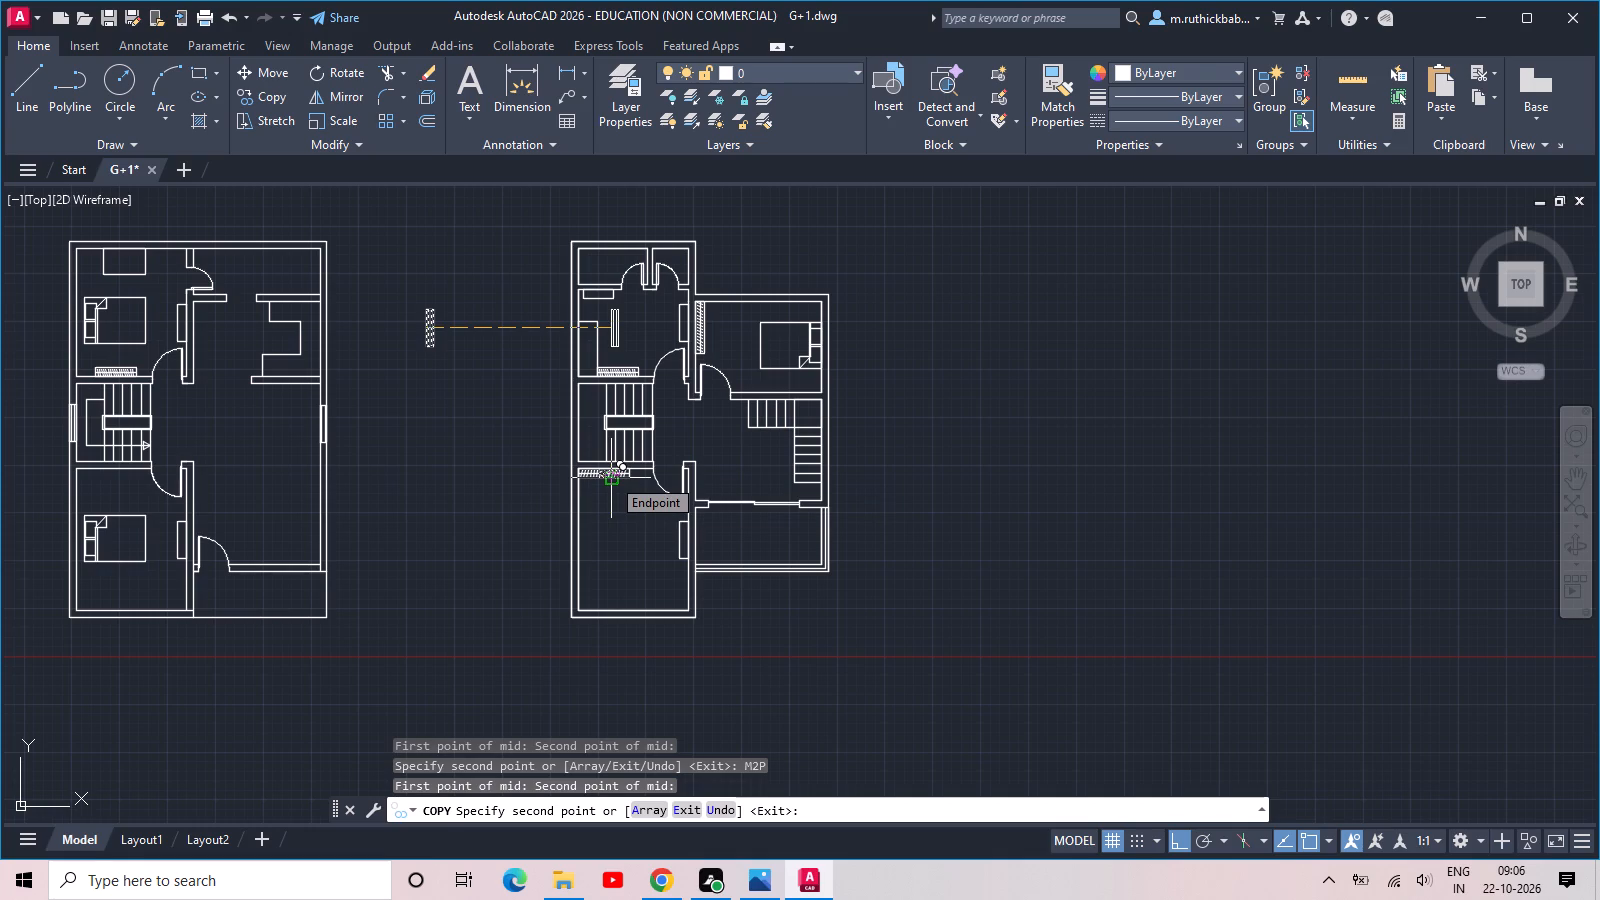
pyautogui.press('Escape')
# Copy both placed windows from the first plan to the second plan, using the plans' lower-left outer corners as reference points.
pyautogui.moveTo(2, 517); pyautogui.dragTo(132, 491, button='middle')
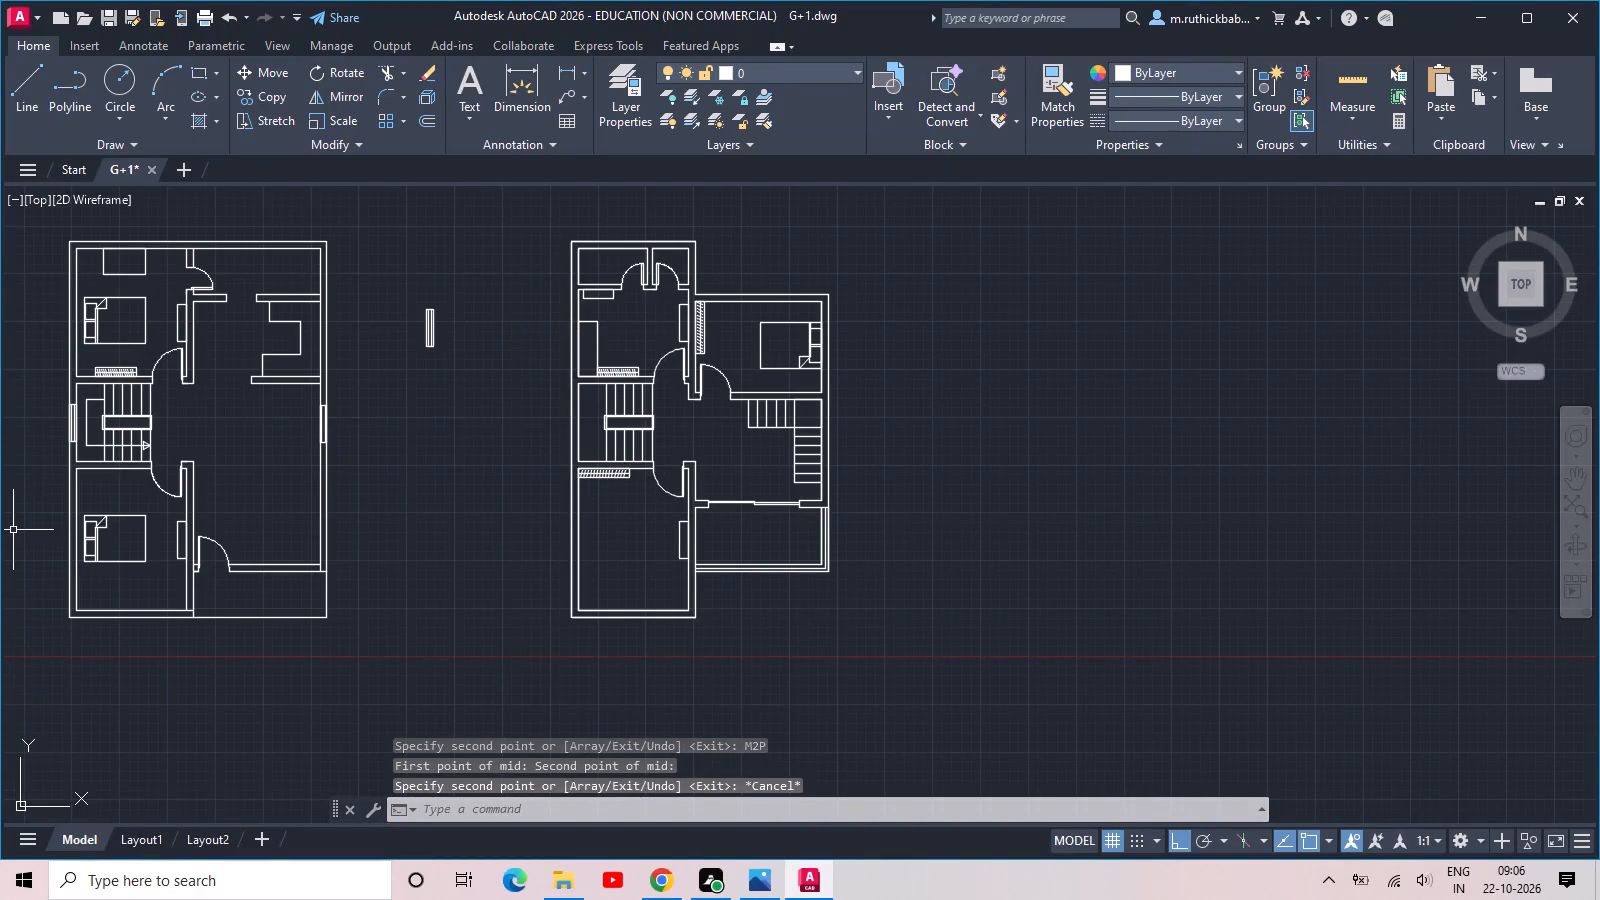
pyautogui.moveTo(132, 491); pyautogui.dragTo(155, 488, button='middle')
pyautogui.scroll(2, 118, 413)
pyautogui.moveTo(54, 426); pyautogui.dragTo(219, 402, button='middle')
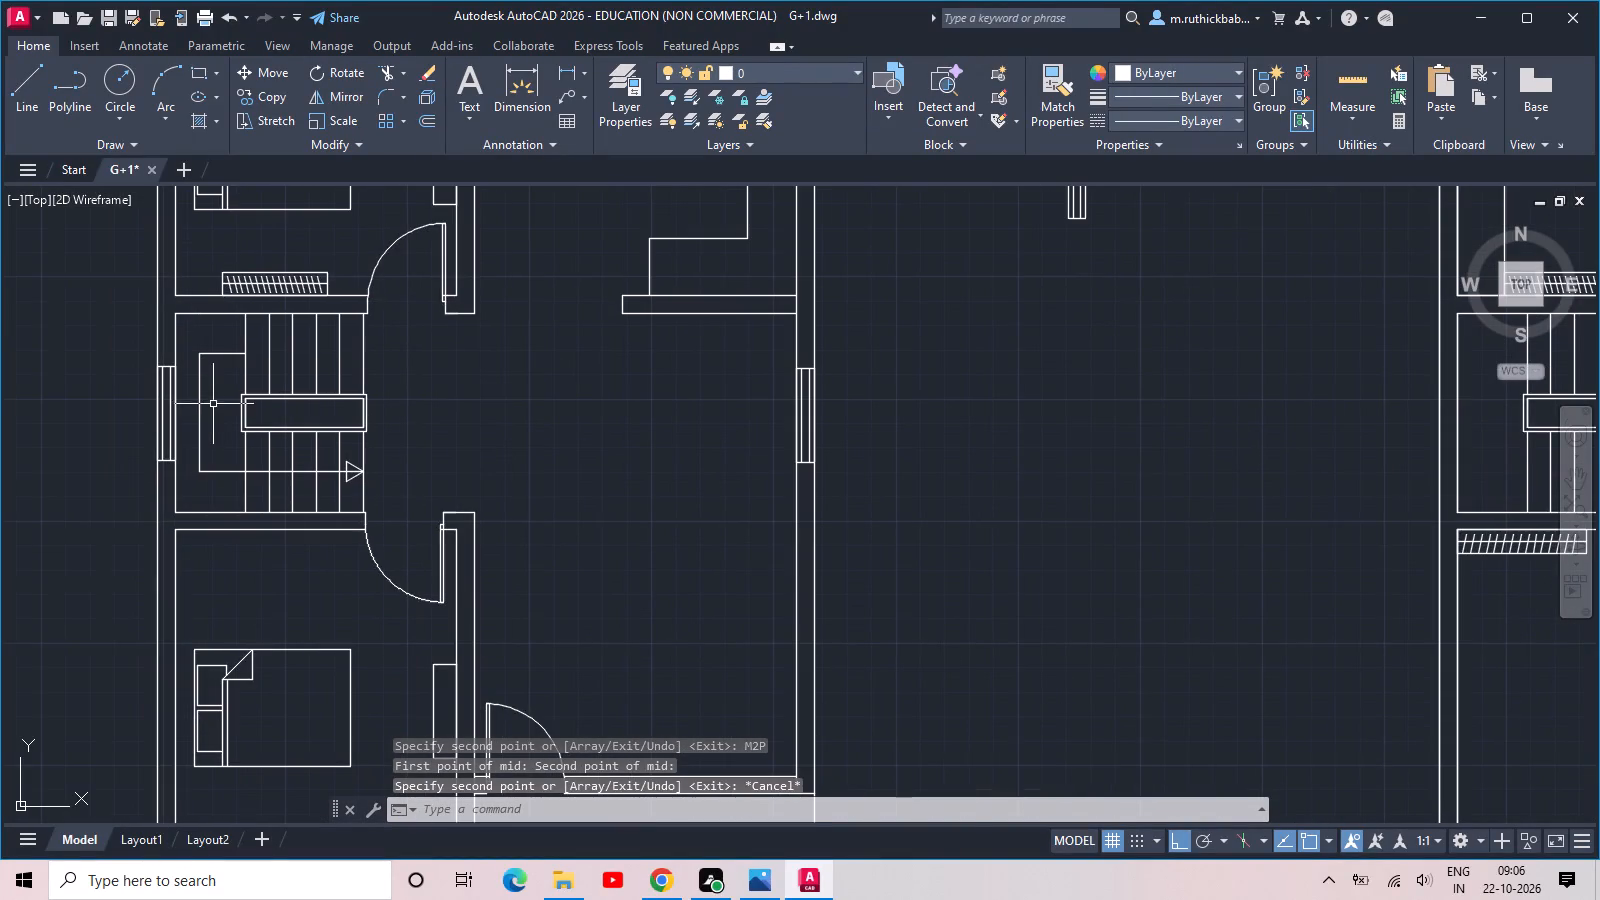
pyautogui.click(167, 413)
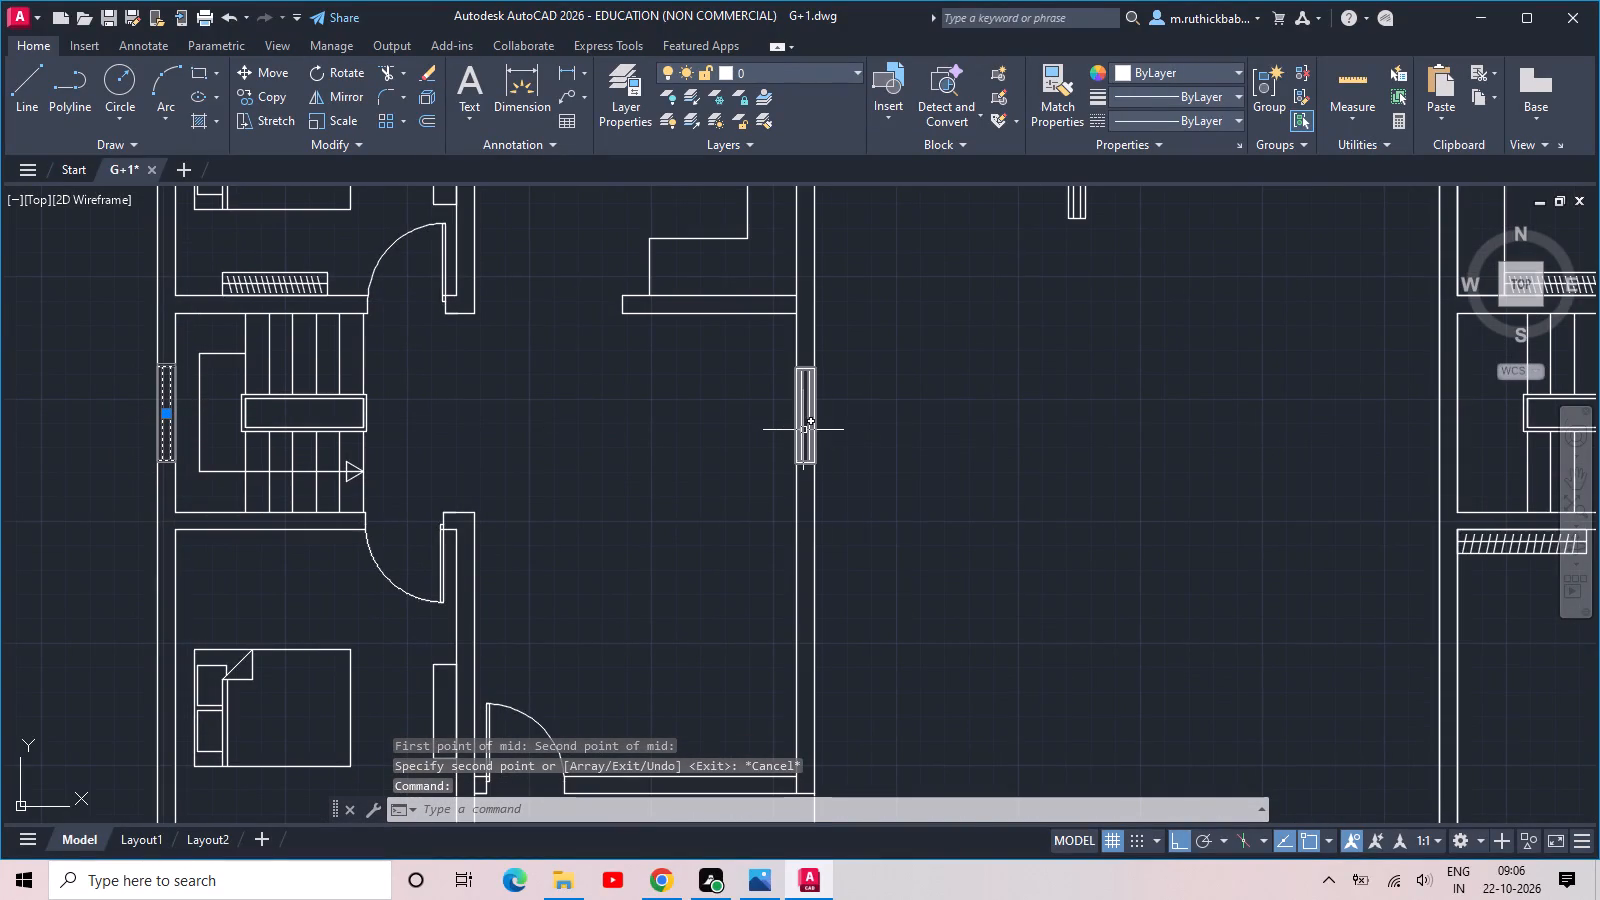
pyautogui.click(803, 430)
pyautogui.press('c')
pyautogui.write('O')
pyautogui.press('space')
pyautogui.moveTo(909, 455); pyautogui.dragTo(863, 372, button='middle')
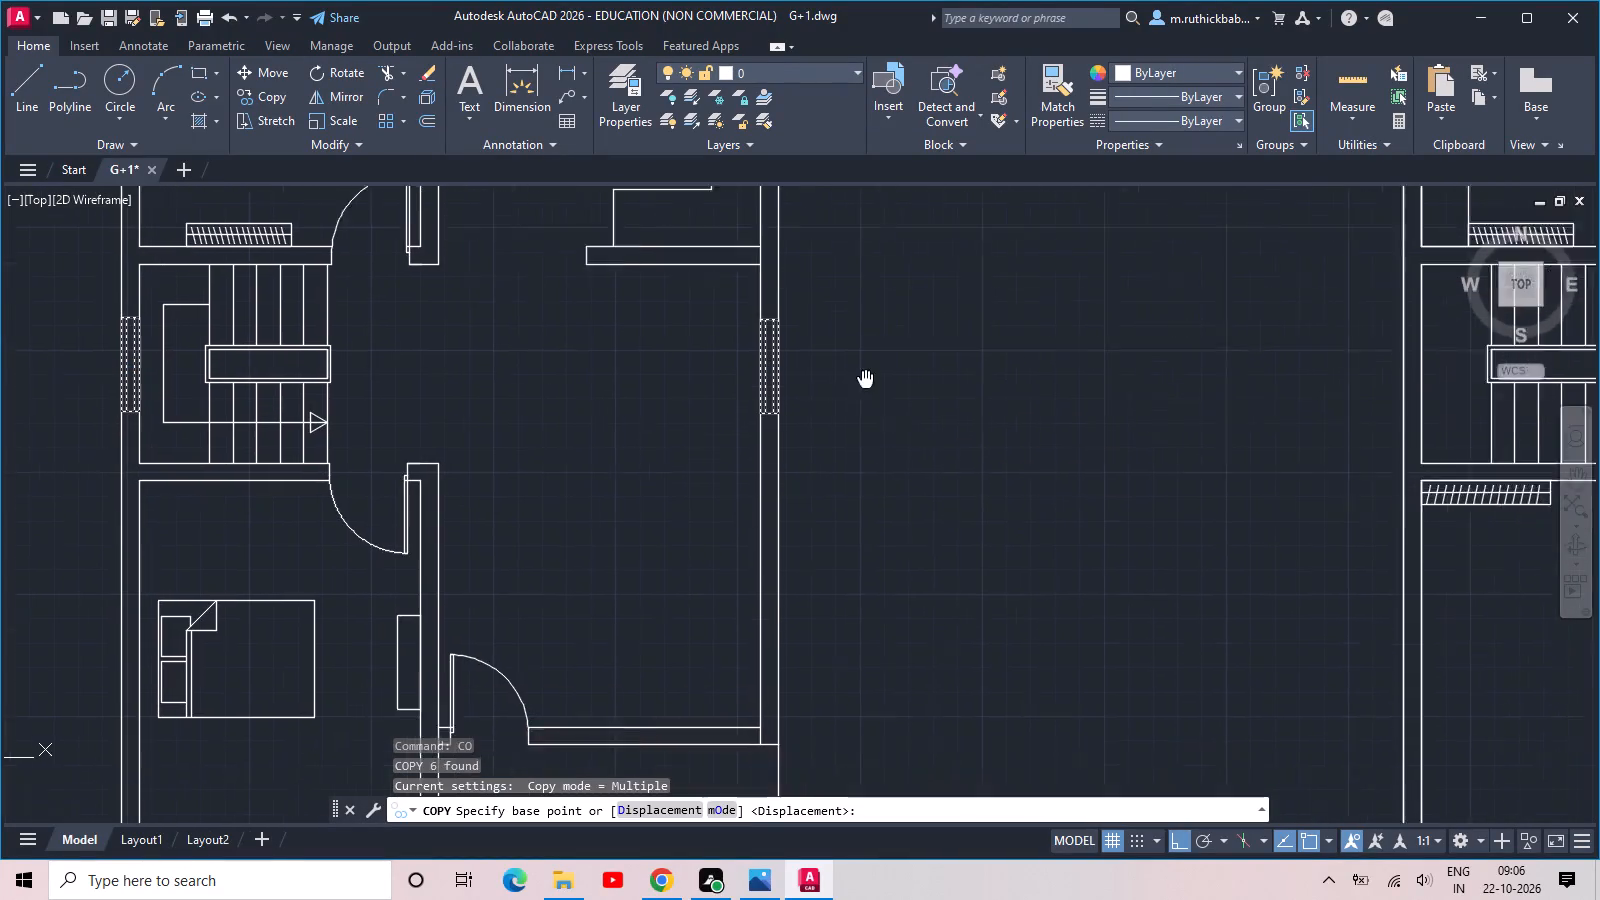
pyautogui.moveTo(863, 372); pyautogui.dragTo(850, 274, button='middle')
pyautogui.scroll(-1, 850, 279)
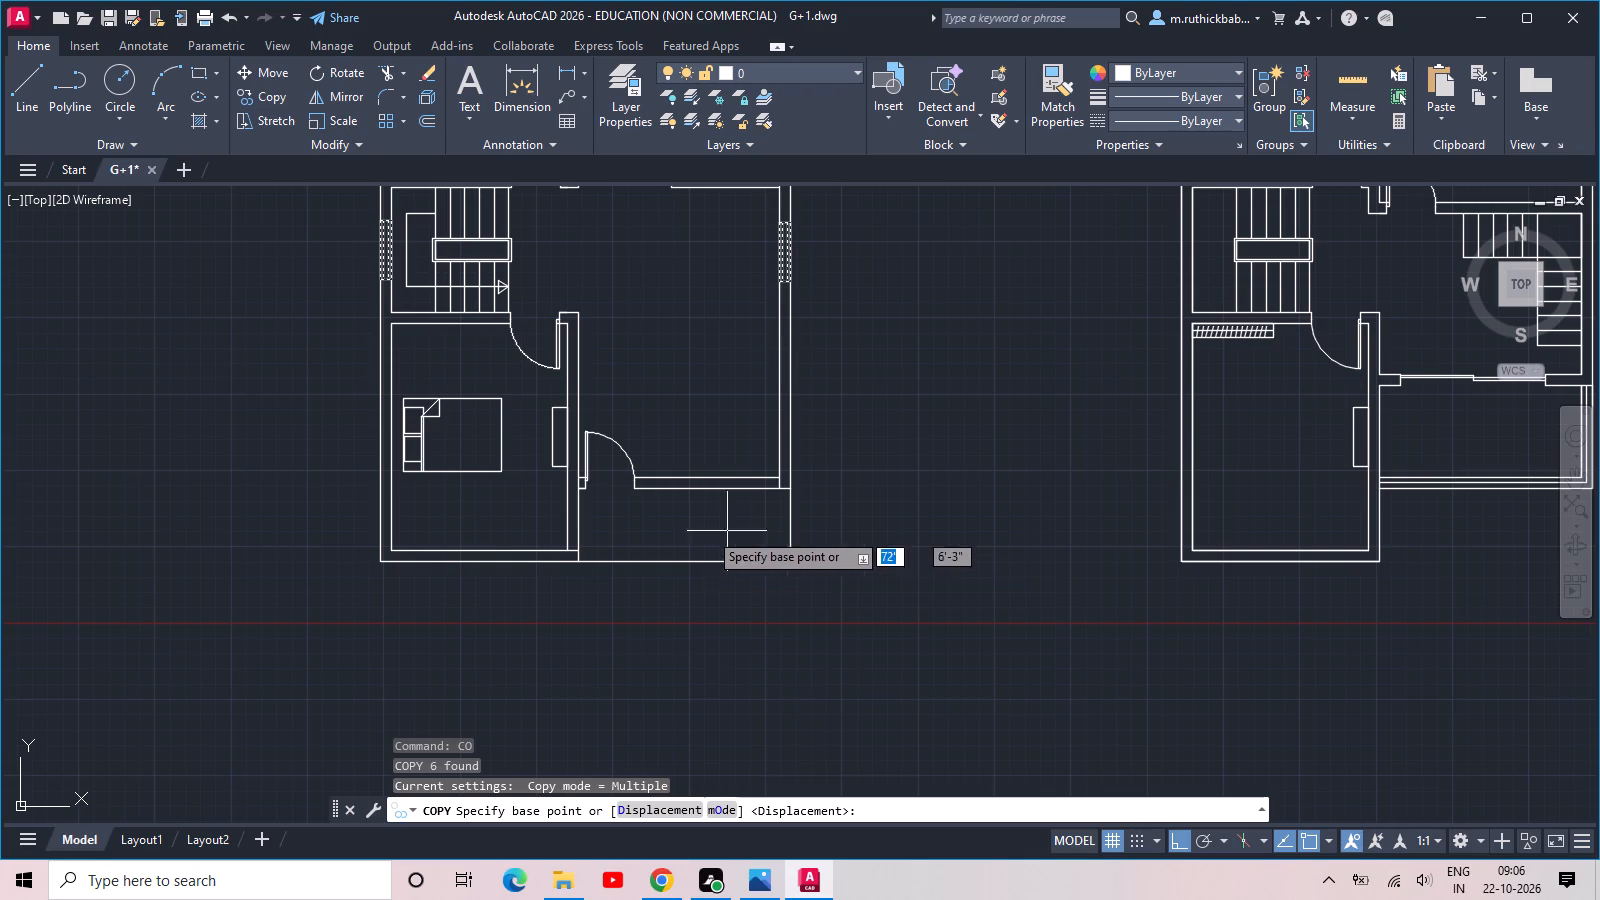
pyautogui.click(380, 563)
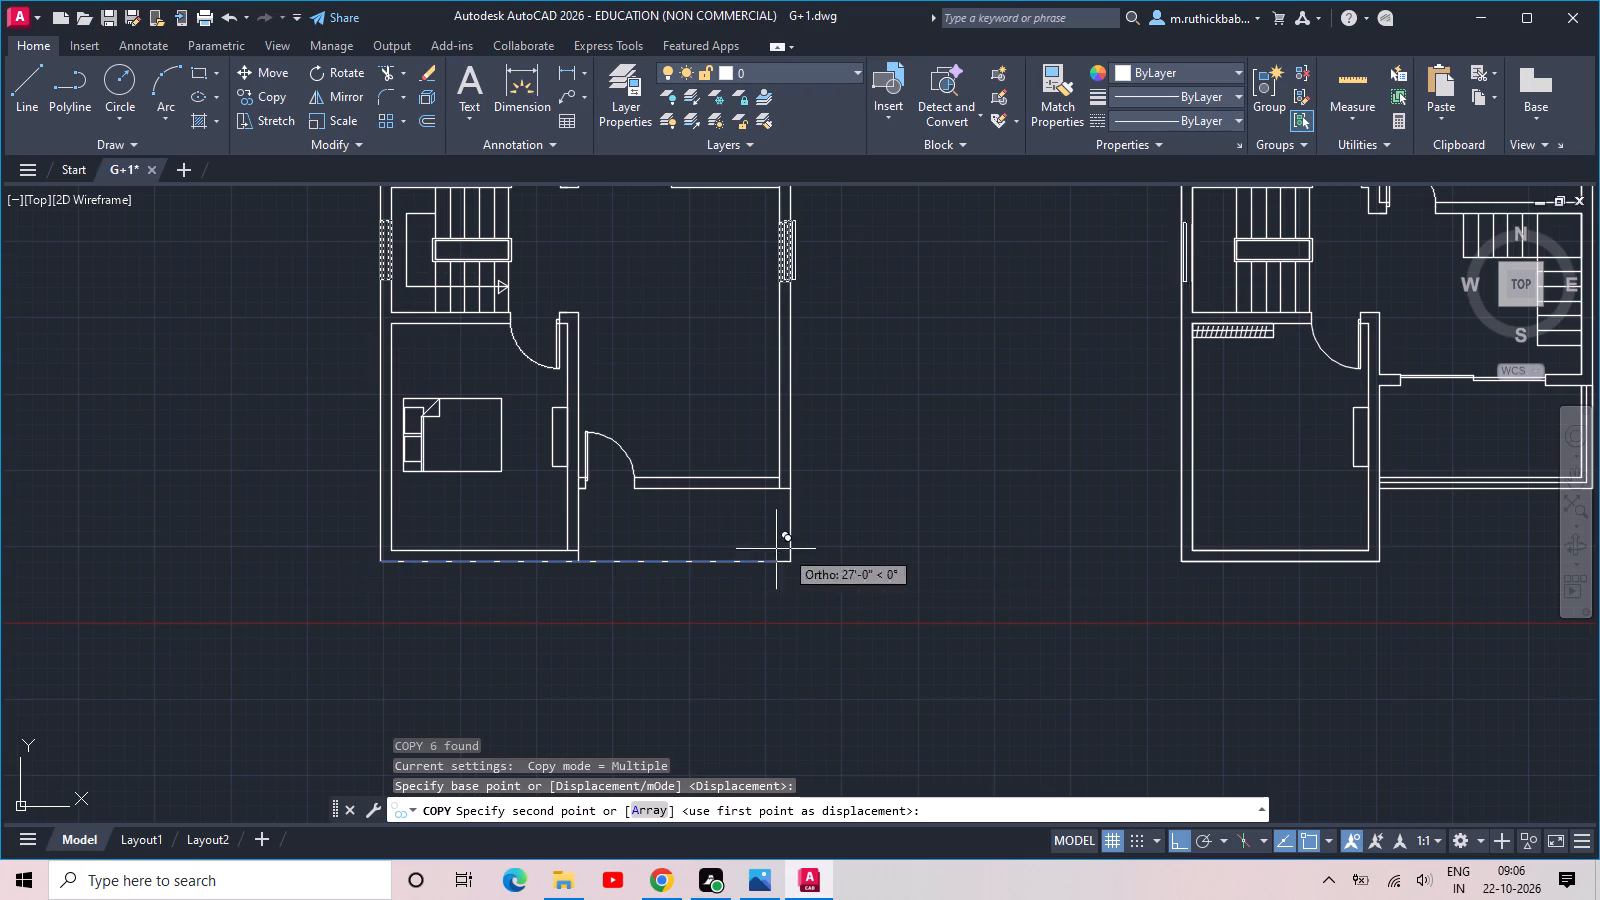
pyautogui.click(1177, 562)
pyautogui.scroll(-3, 1175, 562)
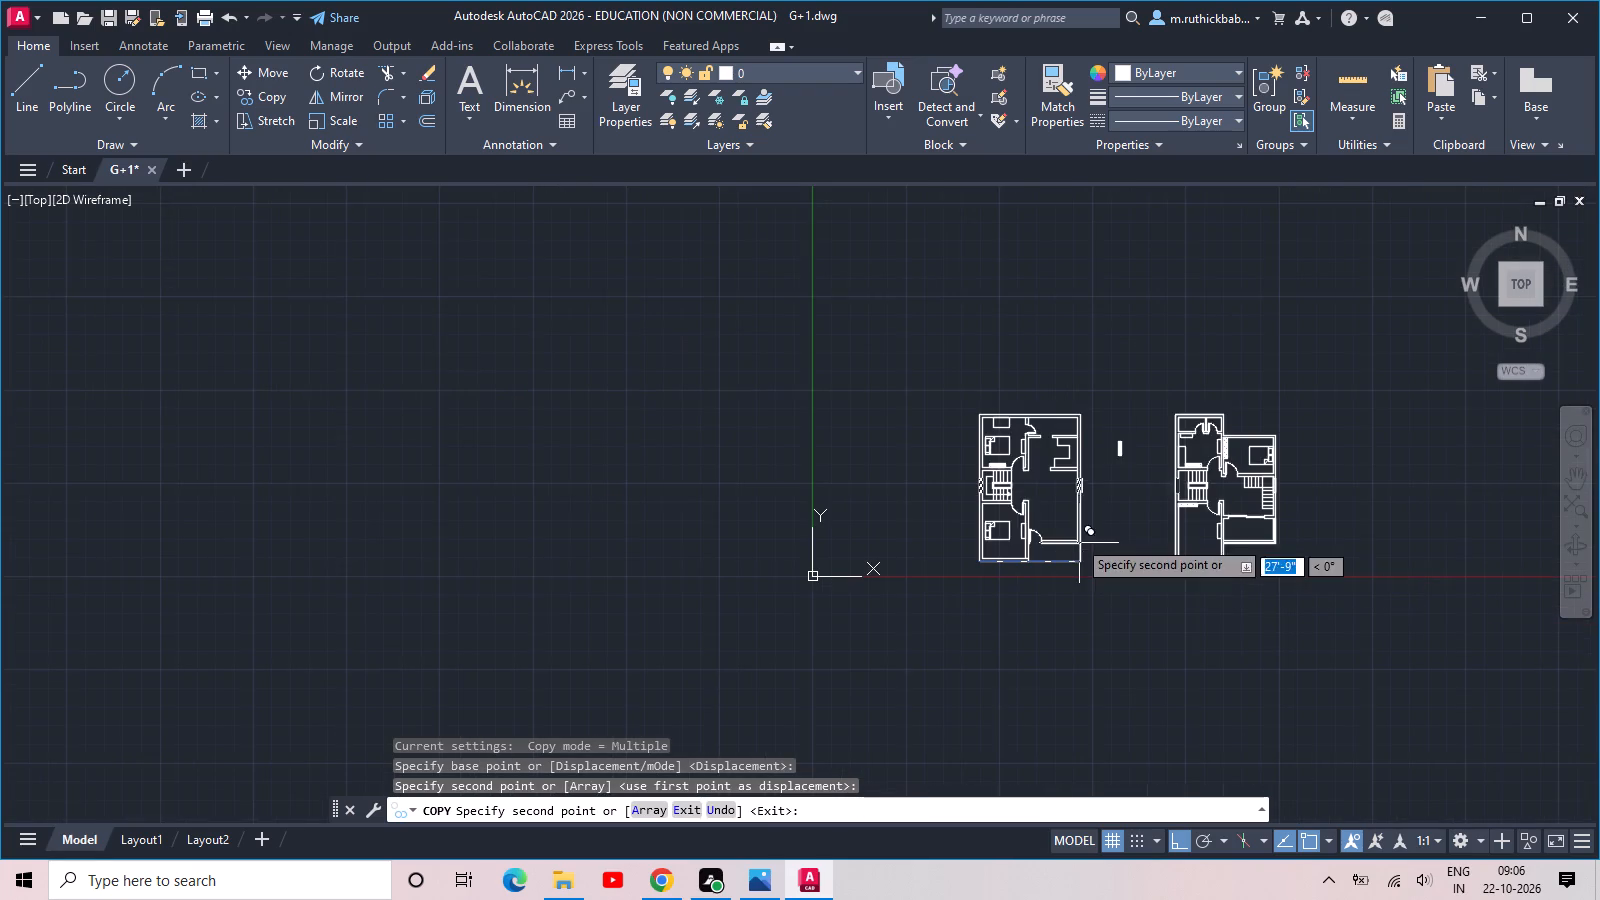
pyautogui.scroll(2, 1058, 510)
pyautogui.press('Escape')
# Rotate the spare window symbol between the plans a quarter turn counterclockwise about its lower corner, making it horizontal.
pyautogui.moveTo(1196, 483); pyautogui.dragTo(804, 566, button='middle')
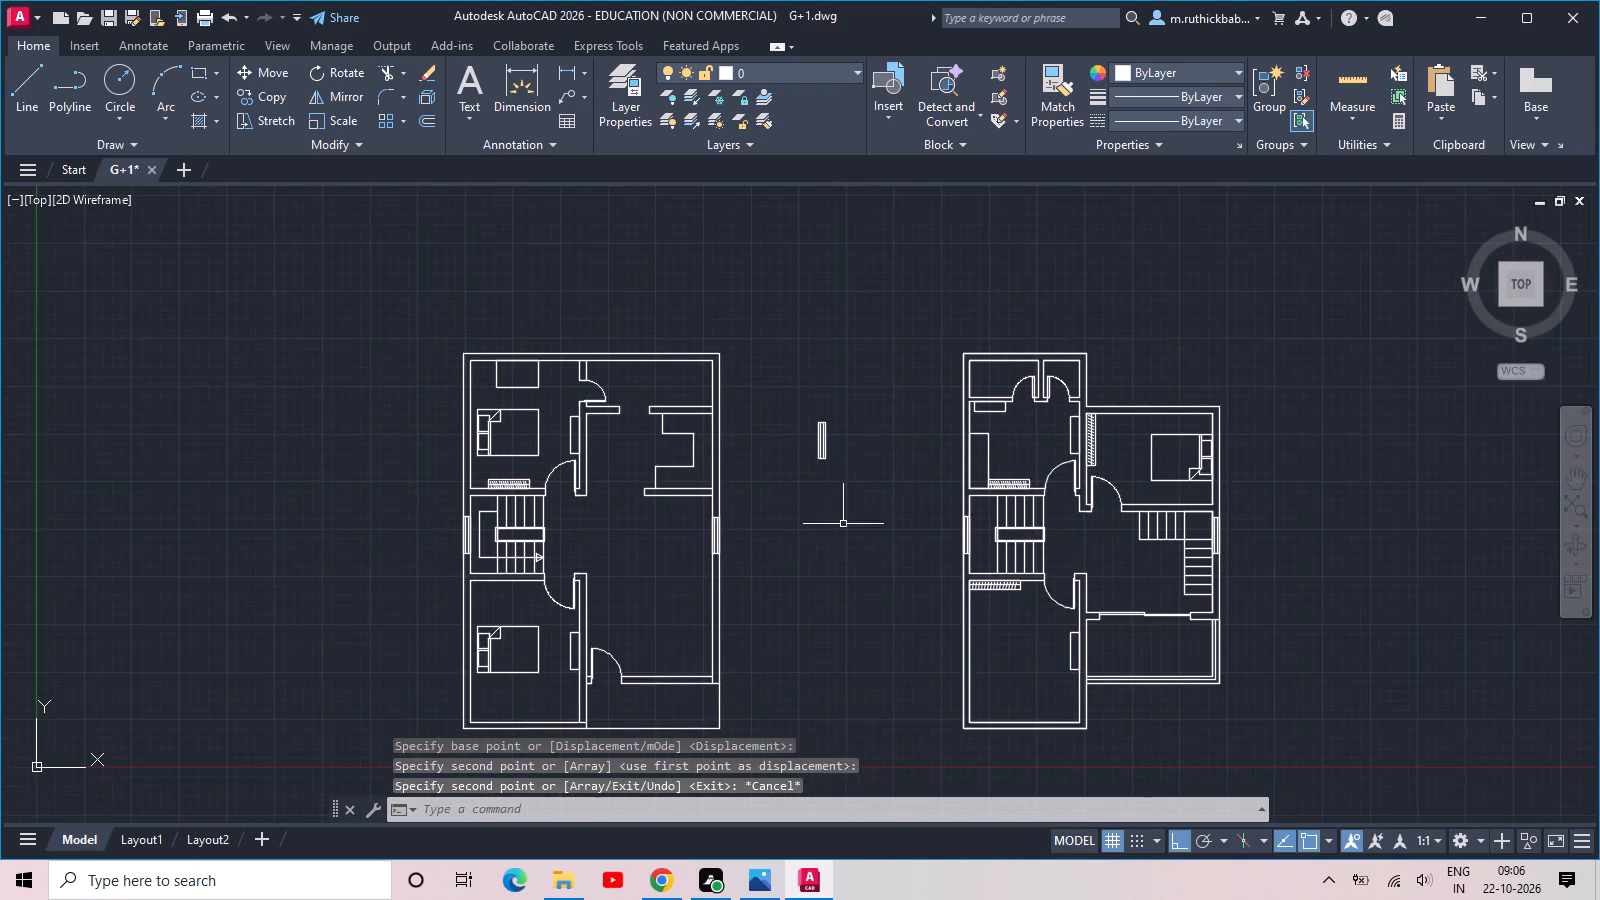
pyautogui.scroll(2, 852, 513)
pyautogui.click(833, 248)
pyautogui.click(702, 473)
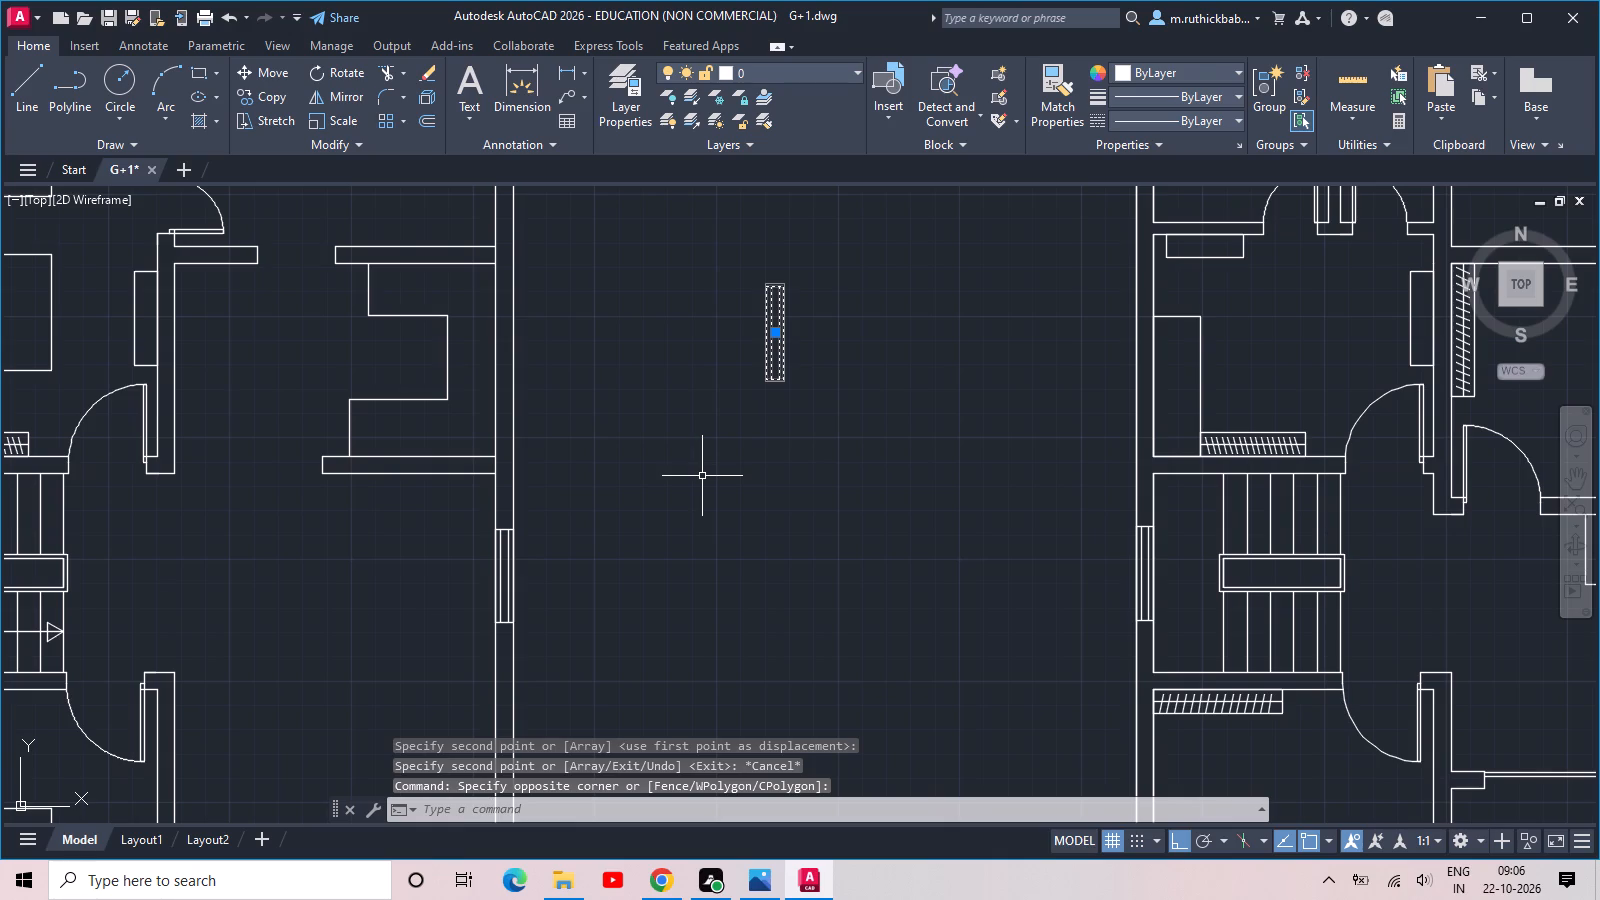
pyautogui.press('r')
pyautogui.press('o')
pyautogui.press('space')
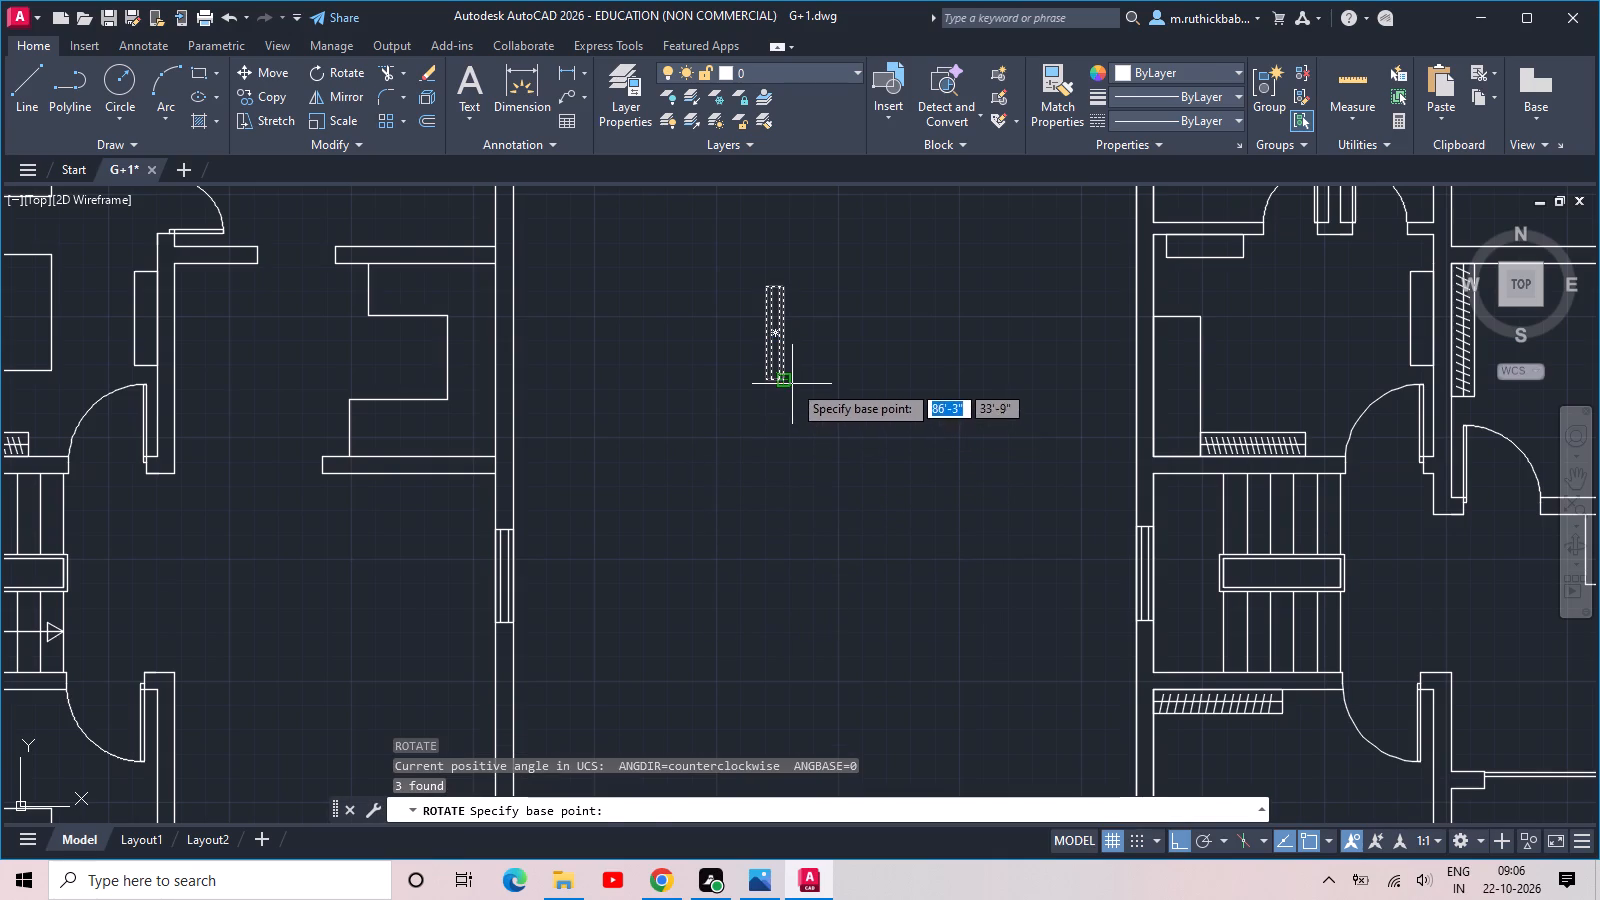
pyautogui.click(792, 383)
pyautogui.click(811, 267)
pyautogui.press('Escape')
# Copy the horizontal window from its upper side's midpoint into the first plan's upper bedroom's top outer wall, centred across the bedroom's width.
pyautogui.moveTo(840, 314); pyautogui.dragTo(843, 323)
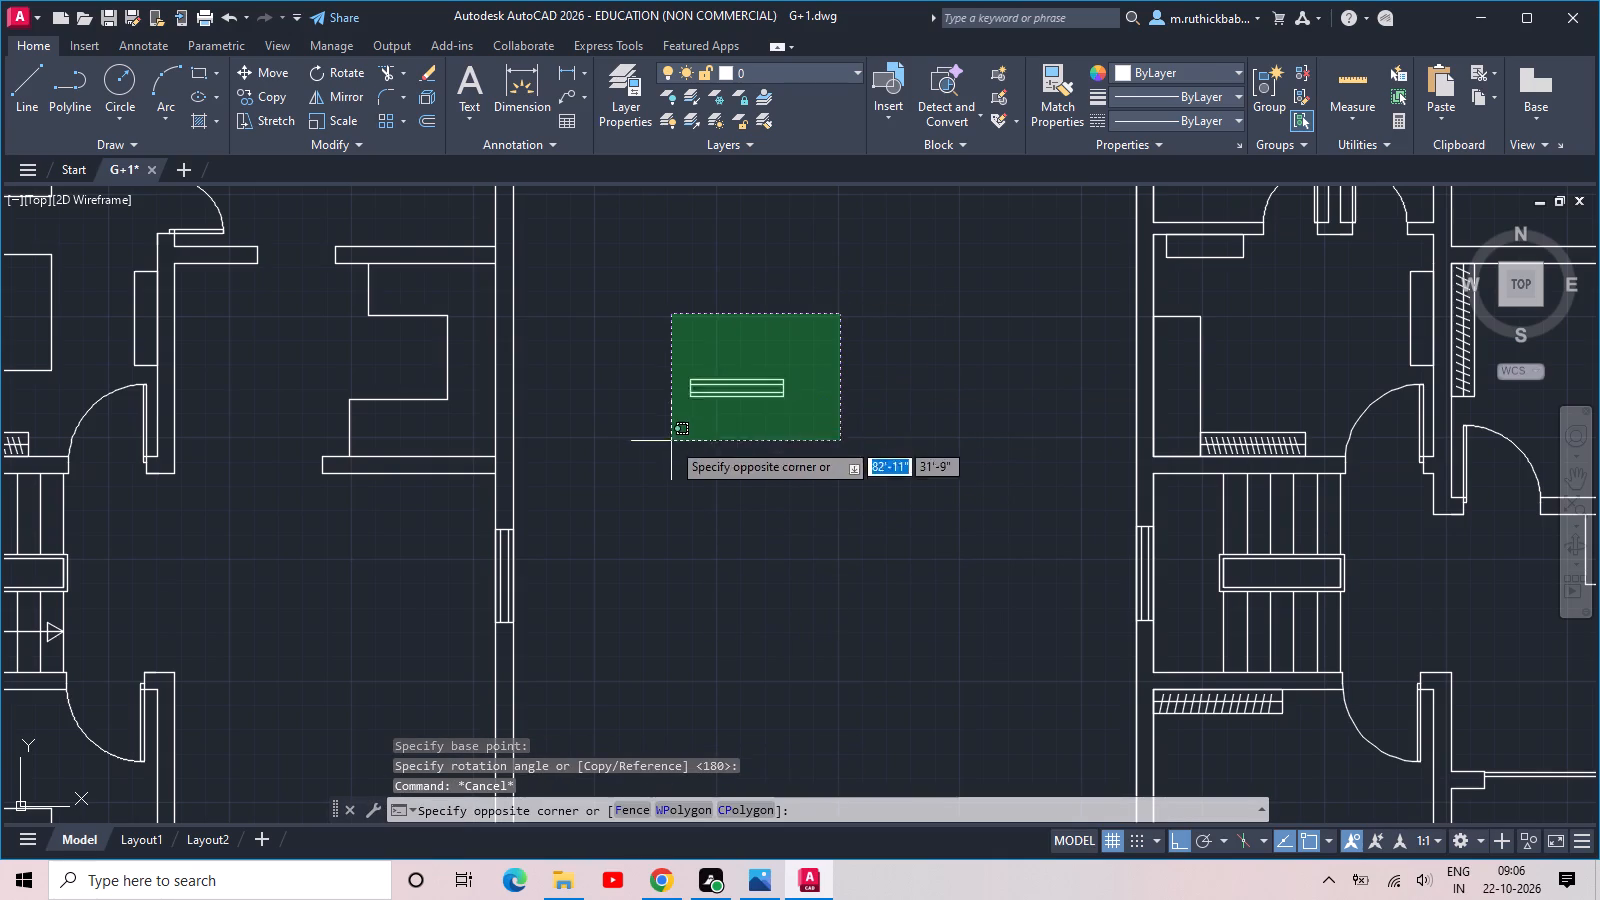
pyautogui.click(649, 438)
pyautogui.write('CO')
pyautogui.press('space')
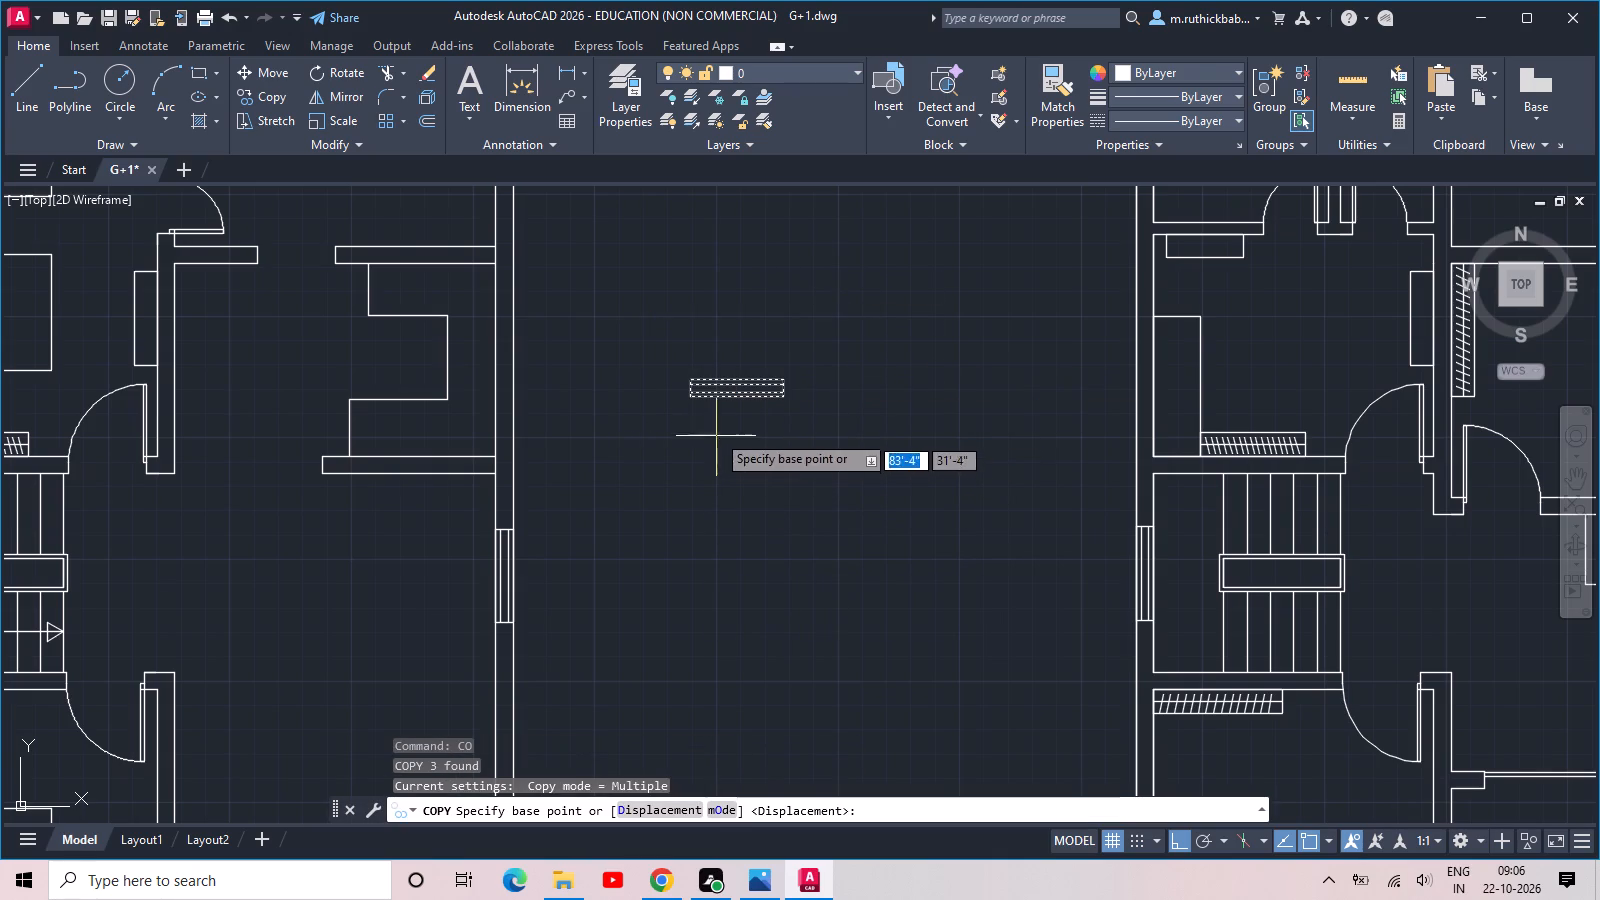
pyautogui.scroll(2, 743, 378)
pyautogui.click(718, 380)
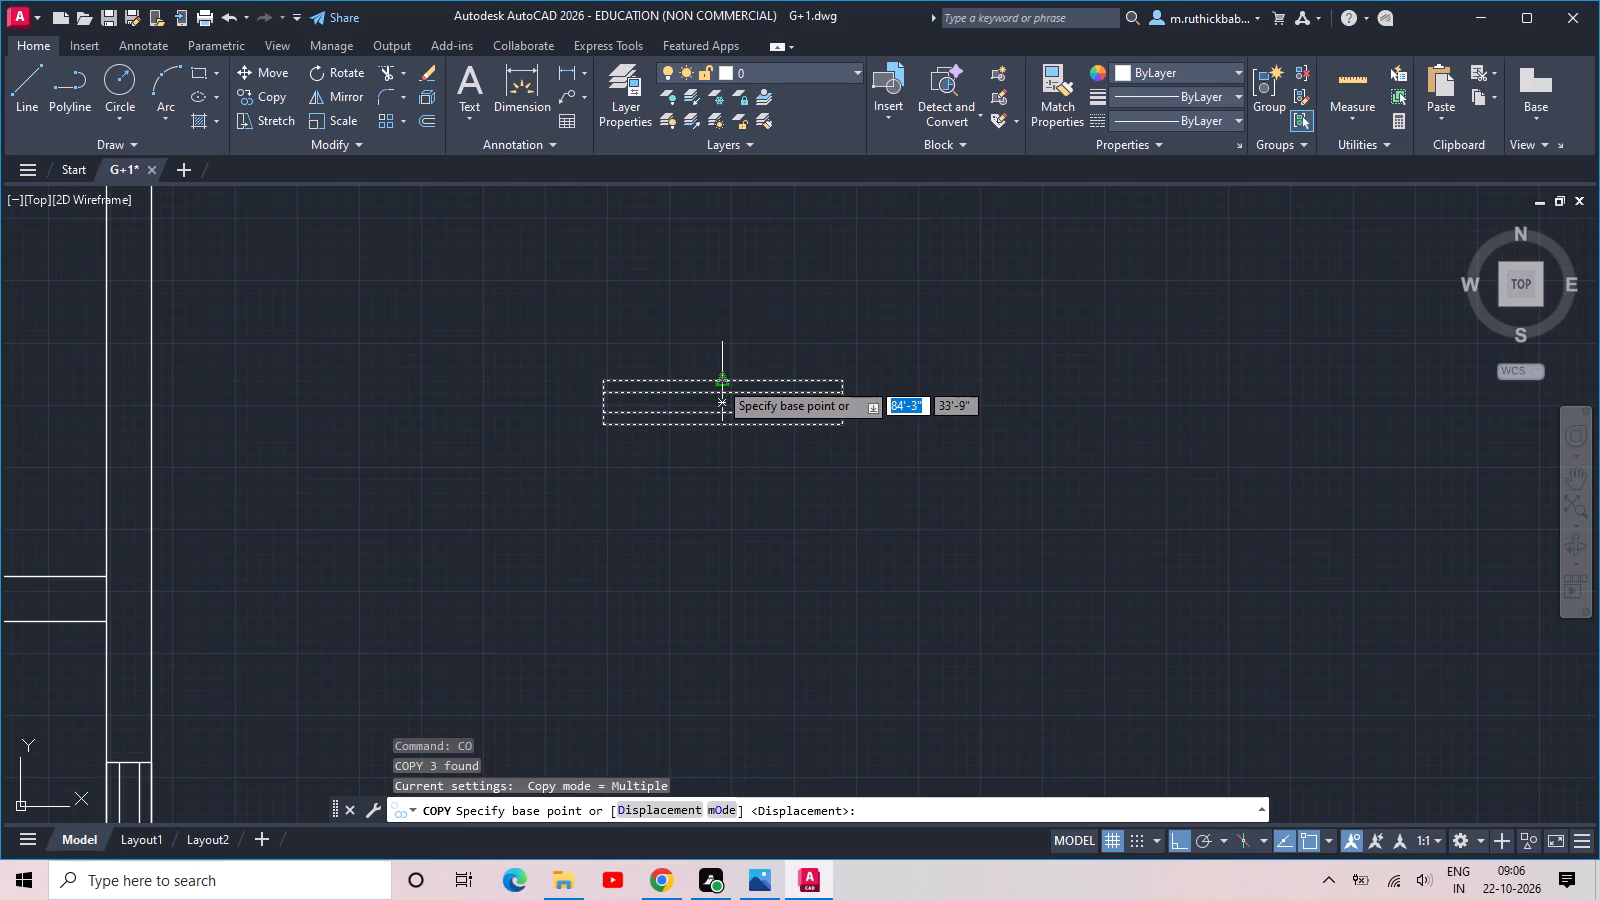
pyautogui.scroll(-2, 708, 362)
pyautogui.moveTo(683, 365); pyautogui.dragTo(876, 397, button='middle')
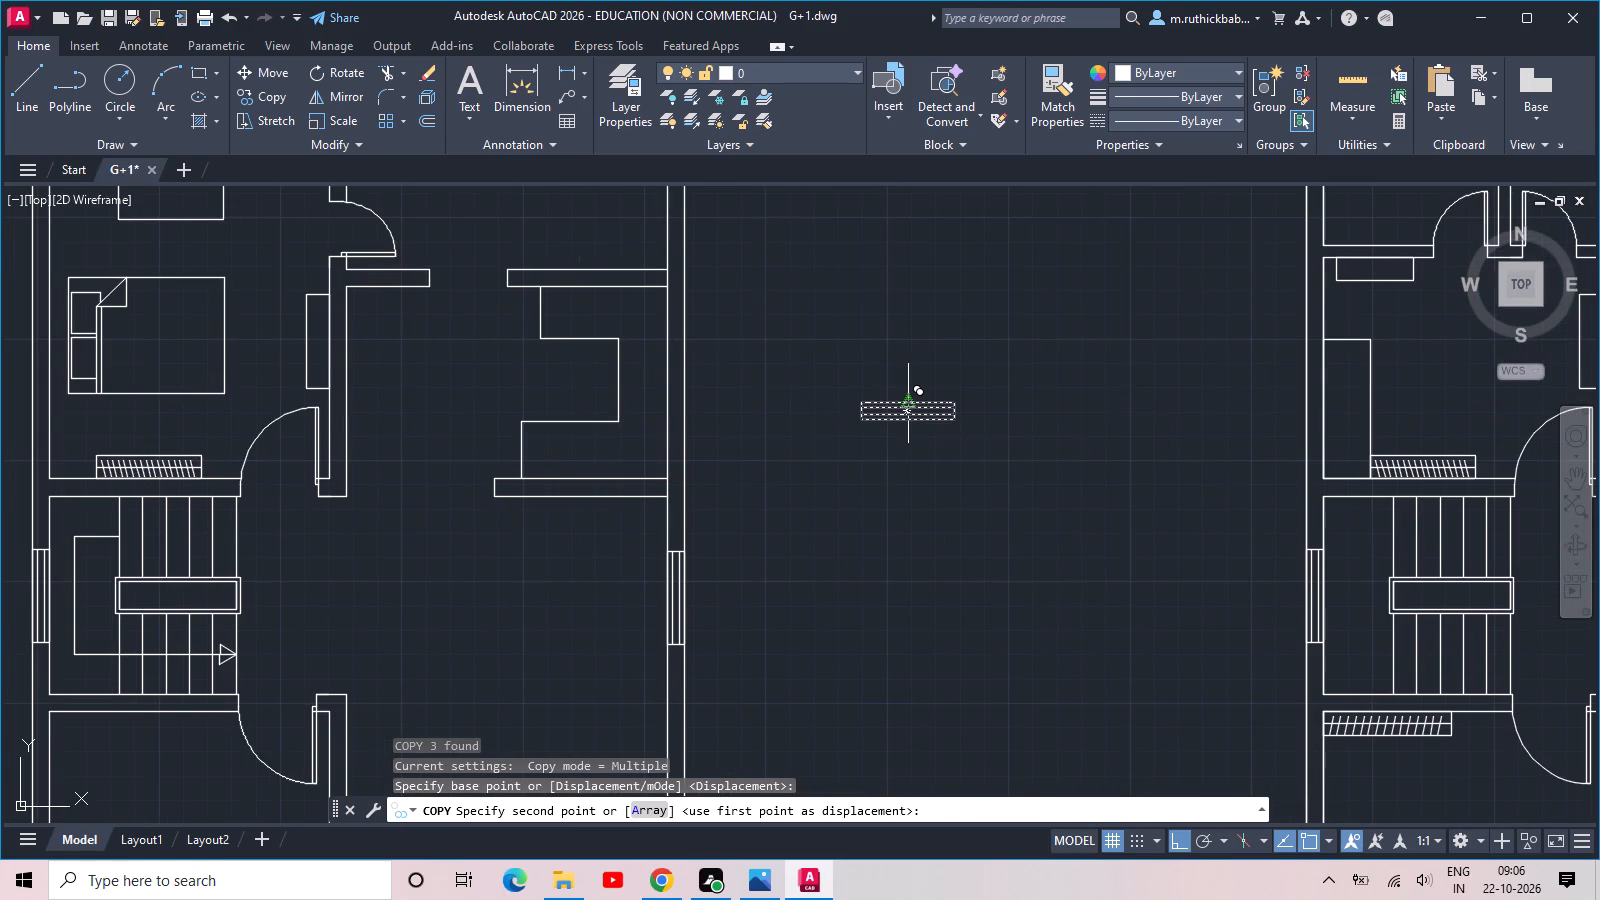
pyautogui.moveTo(765, 332); pyautogui.dragTo(874, 395, button='middle')
pyautogui.scroll(-1, 905, 423)
pyautogui.scroll(-1, 751, 384)
pyautogui.scroll(2, 653, 326)
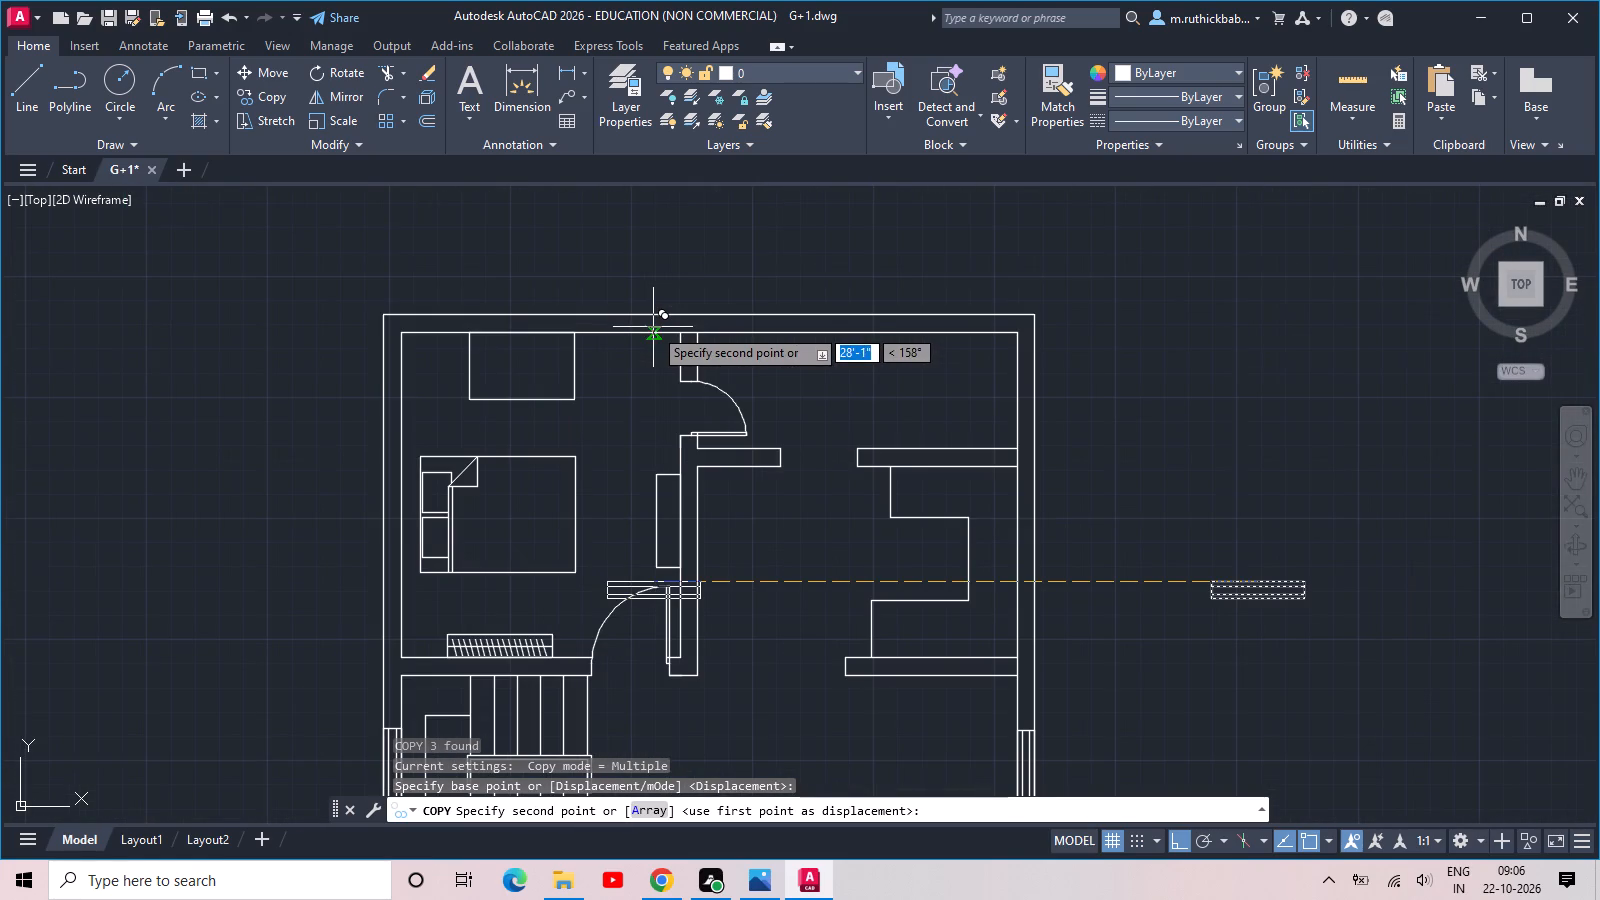
pyautogui.write('M2P')
pyautogui.press('space')
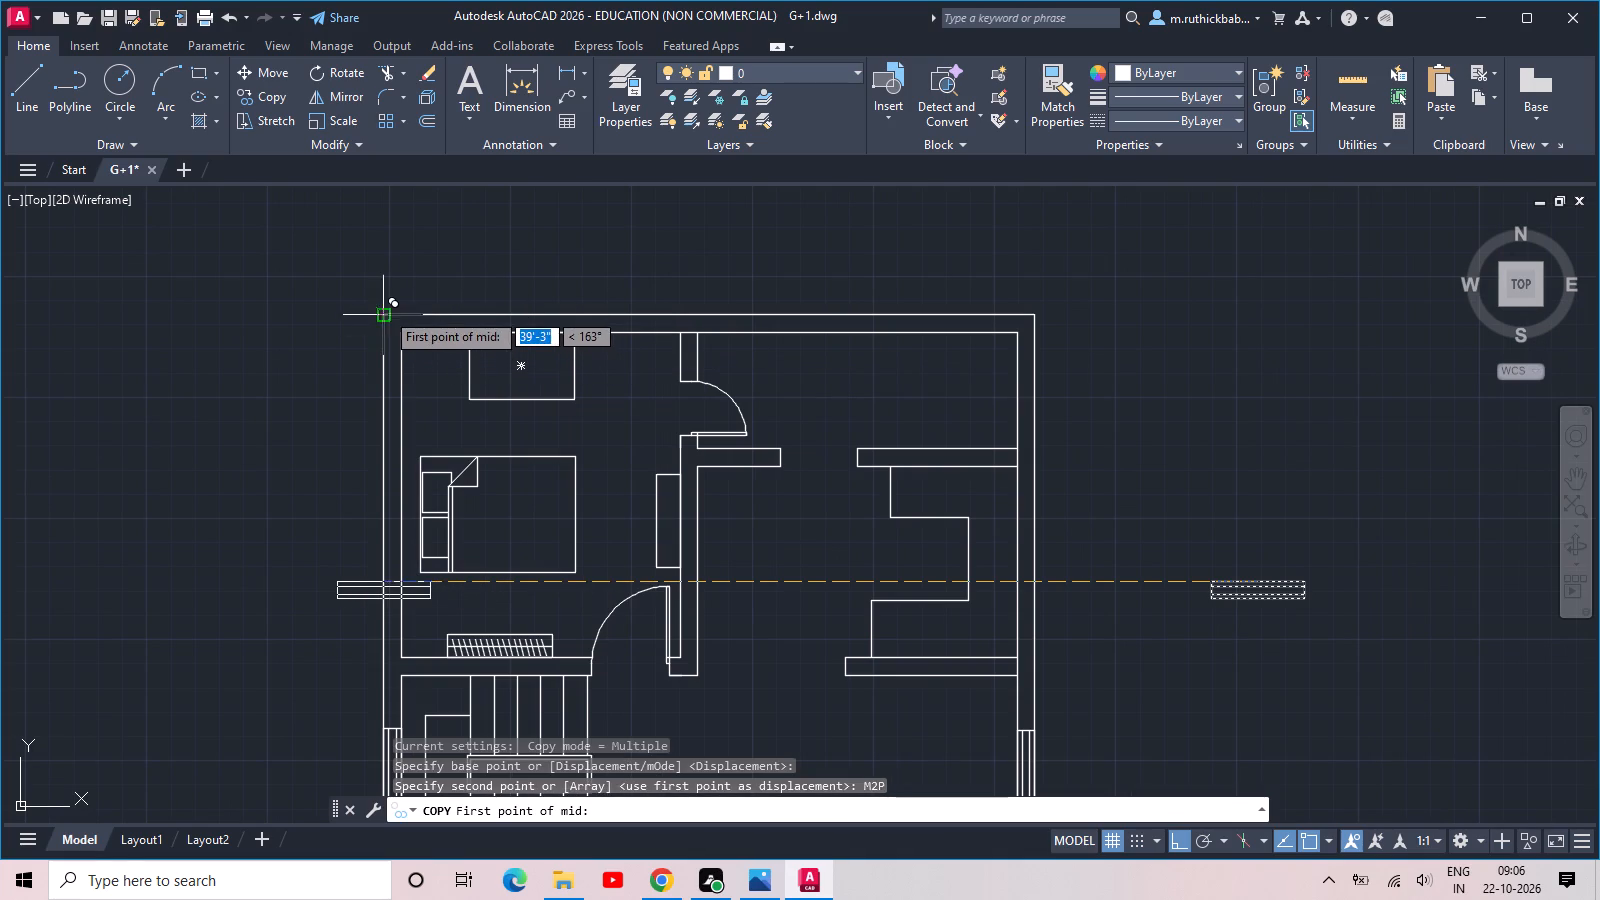
pyautogui.click(385, 311)
pyautogui.click(696, 310)
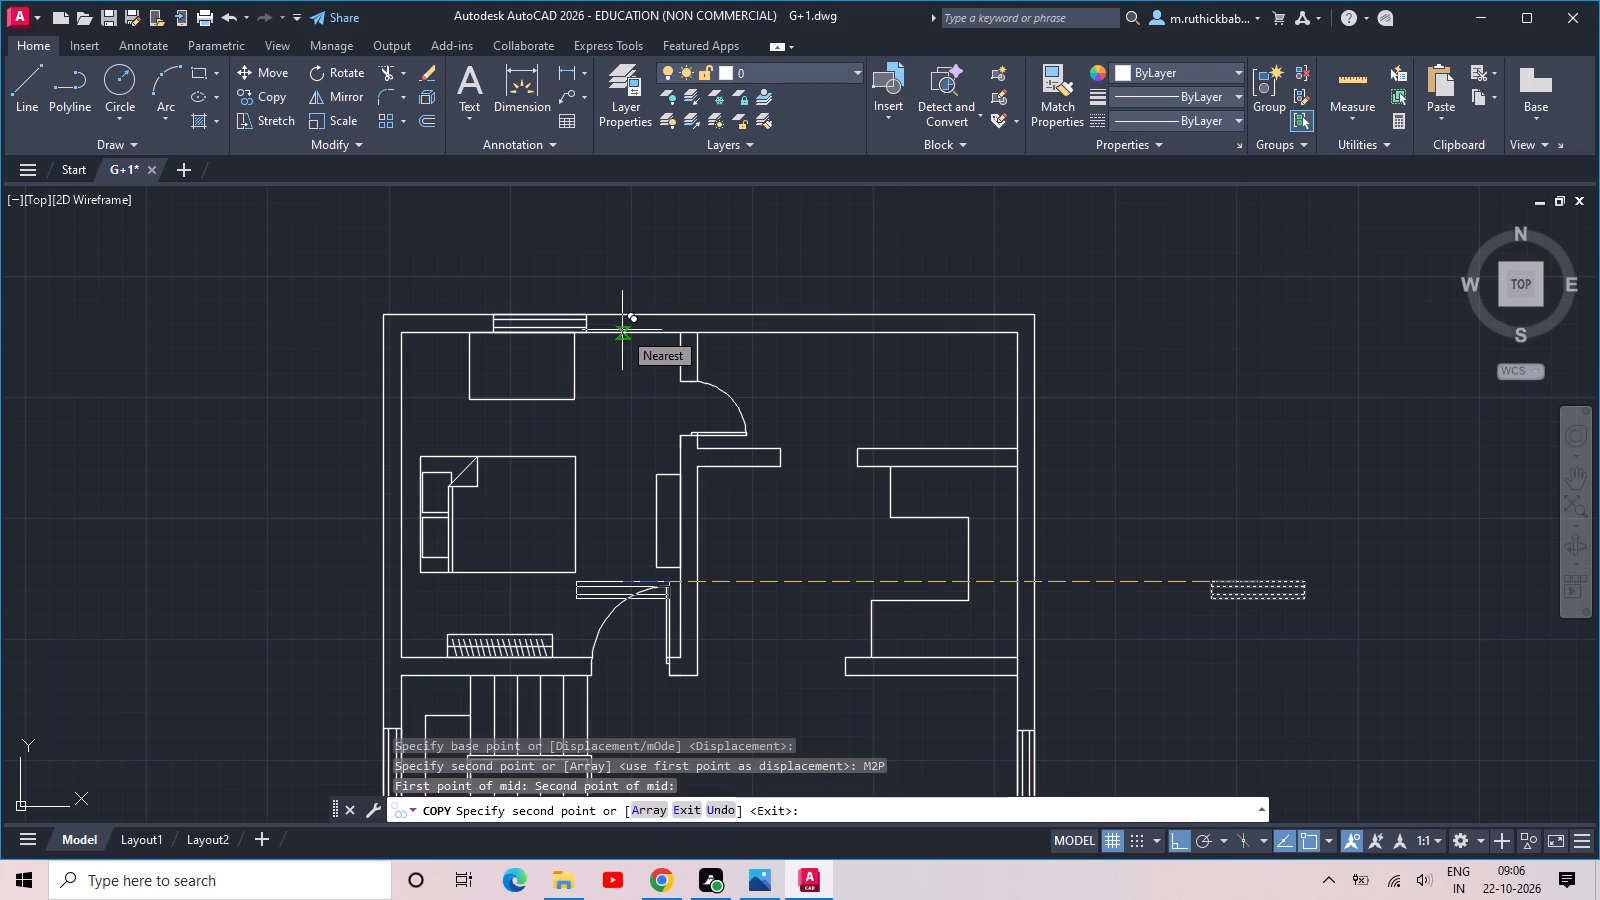
# Place another horizontal window copy in the first plan's lower bedroom's bottom outer wall, centred between the bedroom's inner corners.
pyautogui.moveTo(610, 436); pyautogui.dragTo(672, 73, button='middle')
pyautogui.moveTo(568, 542); pyautogui.dragTo(601, 181, button='middle')
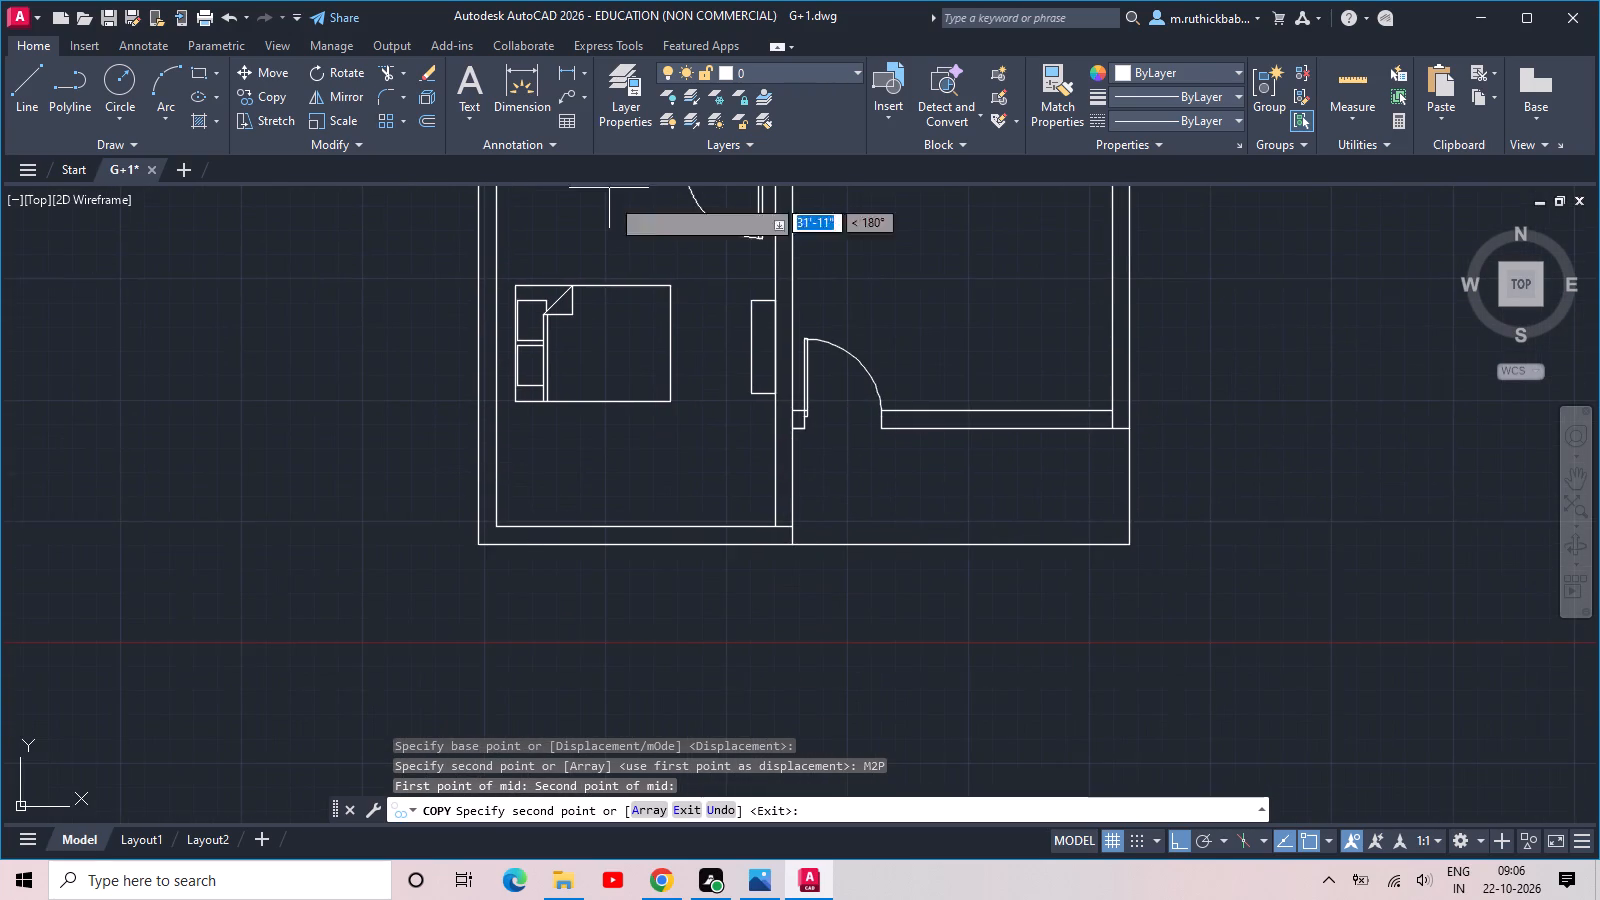
pyautogui.write('M2P')
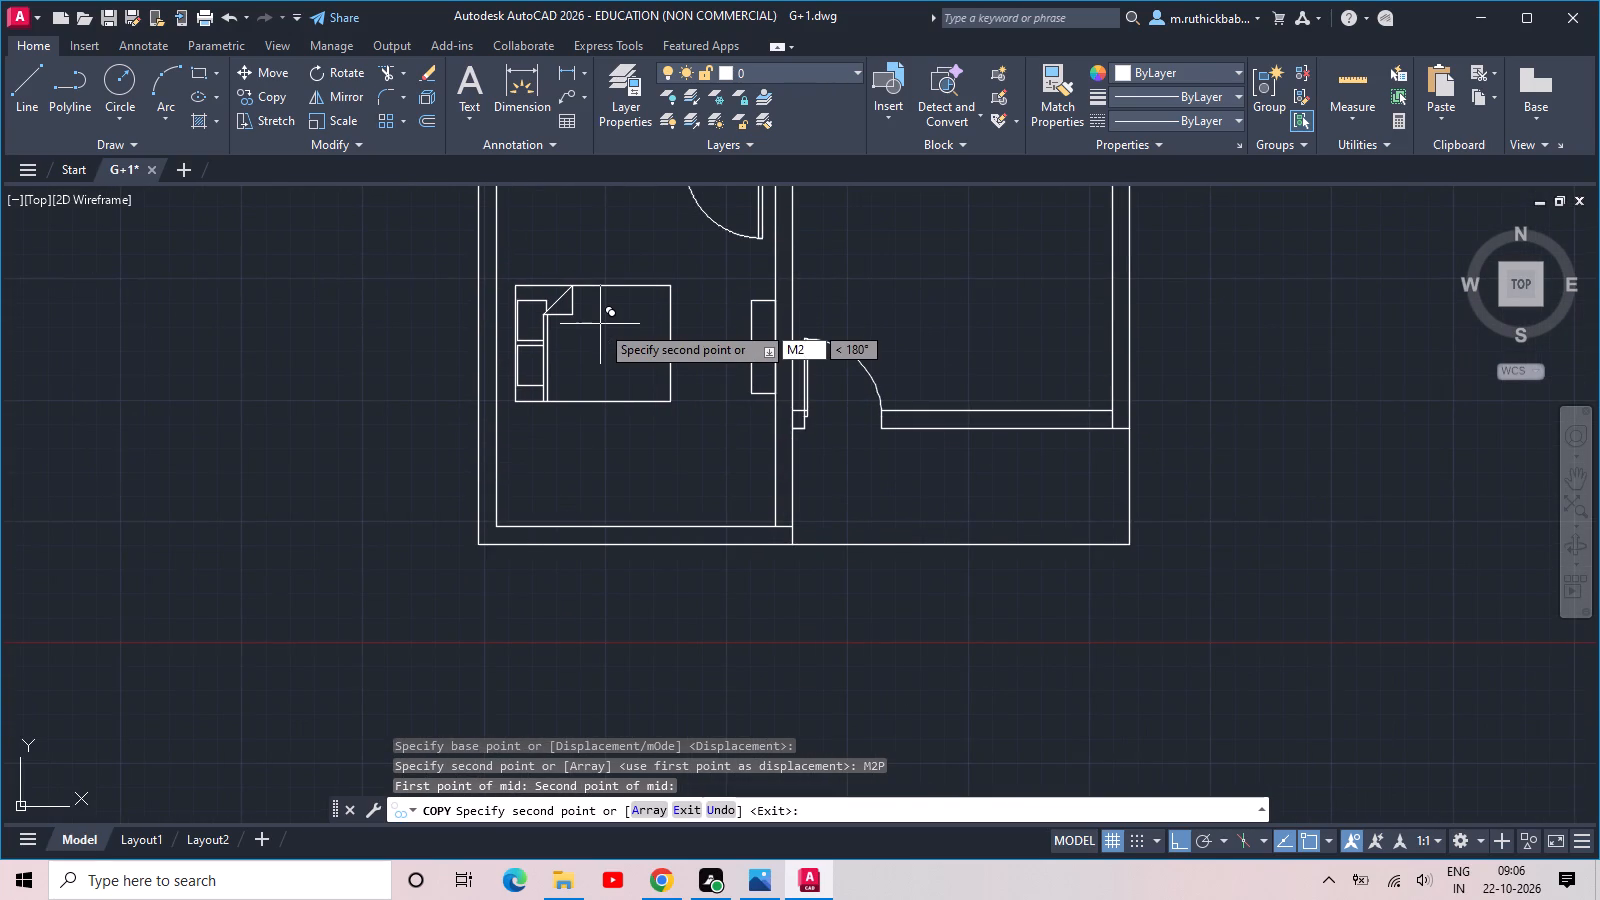
pyautogui.press('space')
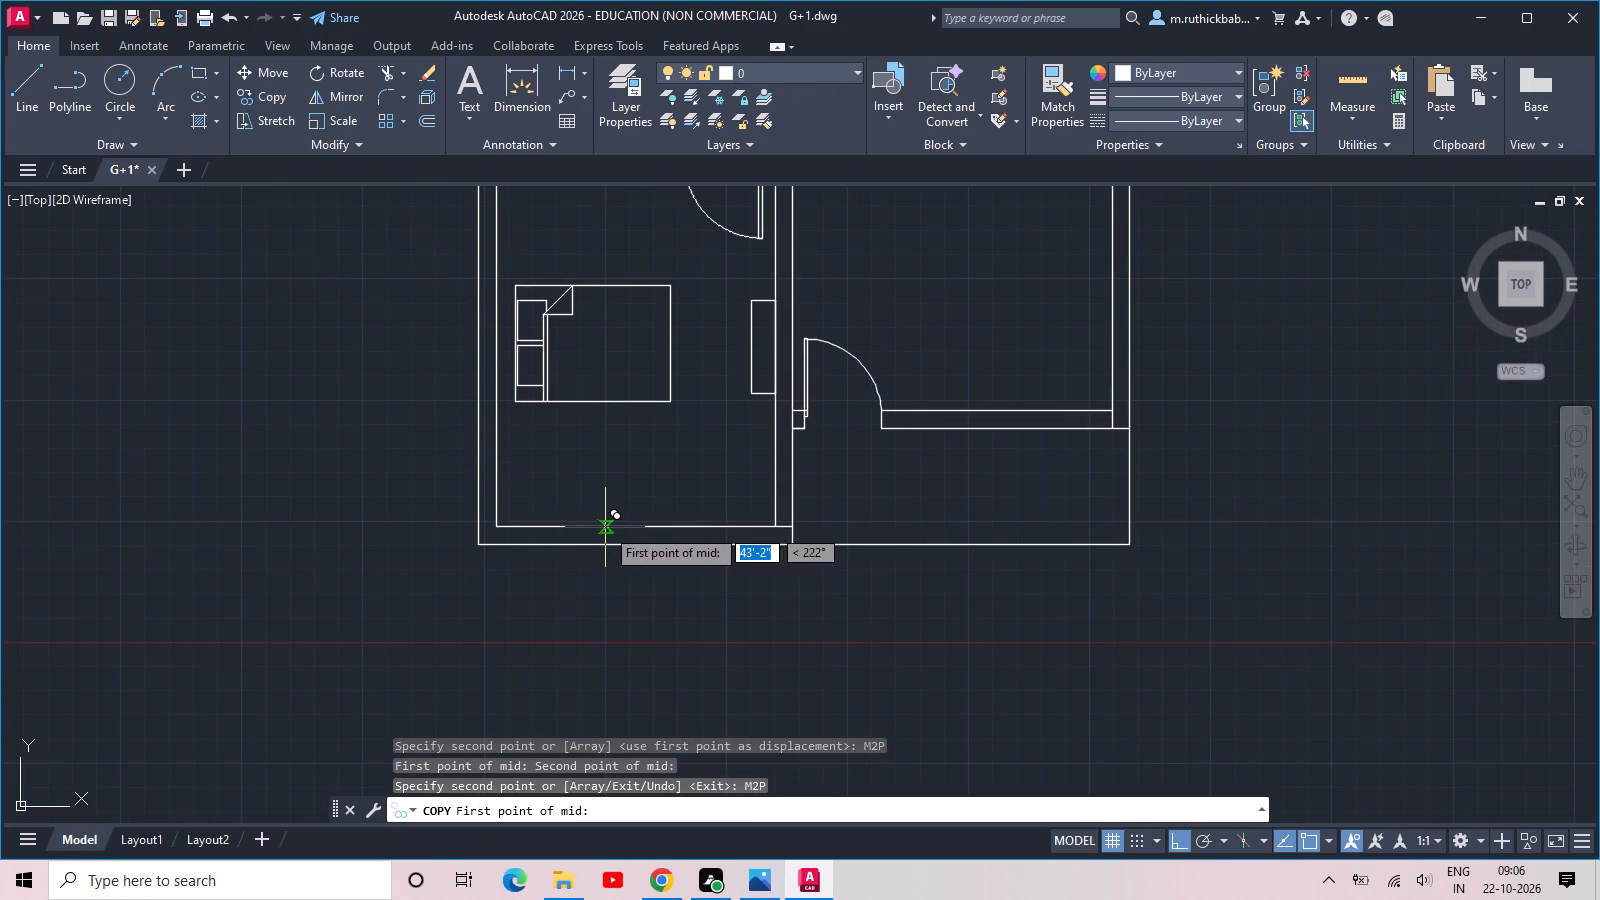
pyautogui.click(497, 527)
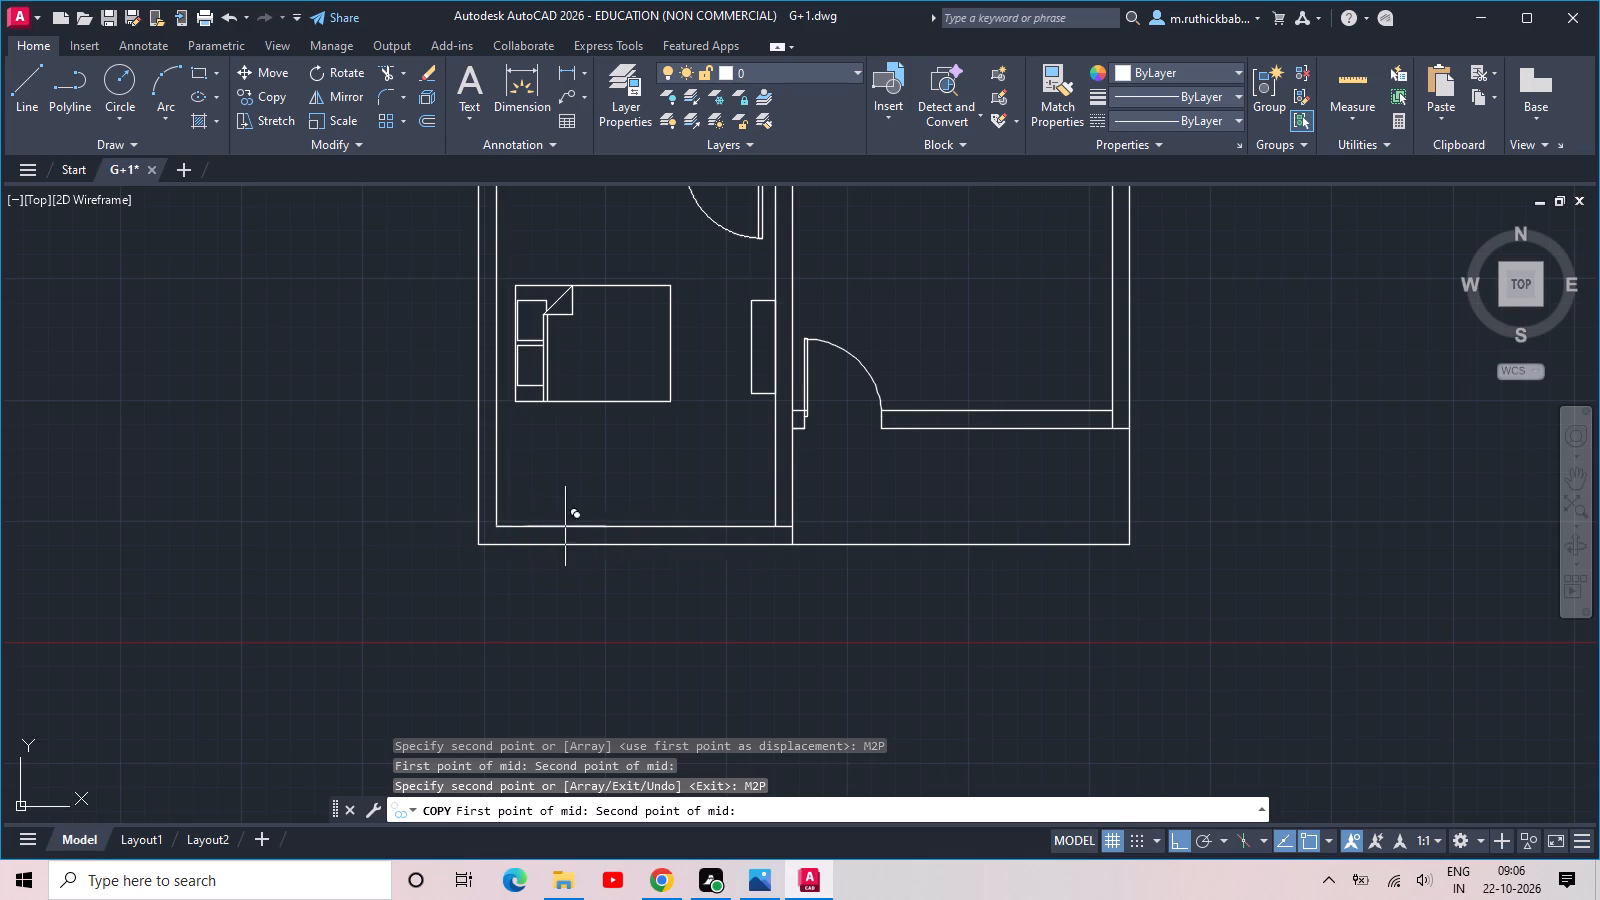
pyautogui.click(777, 525)
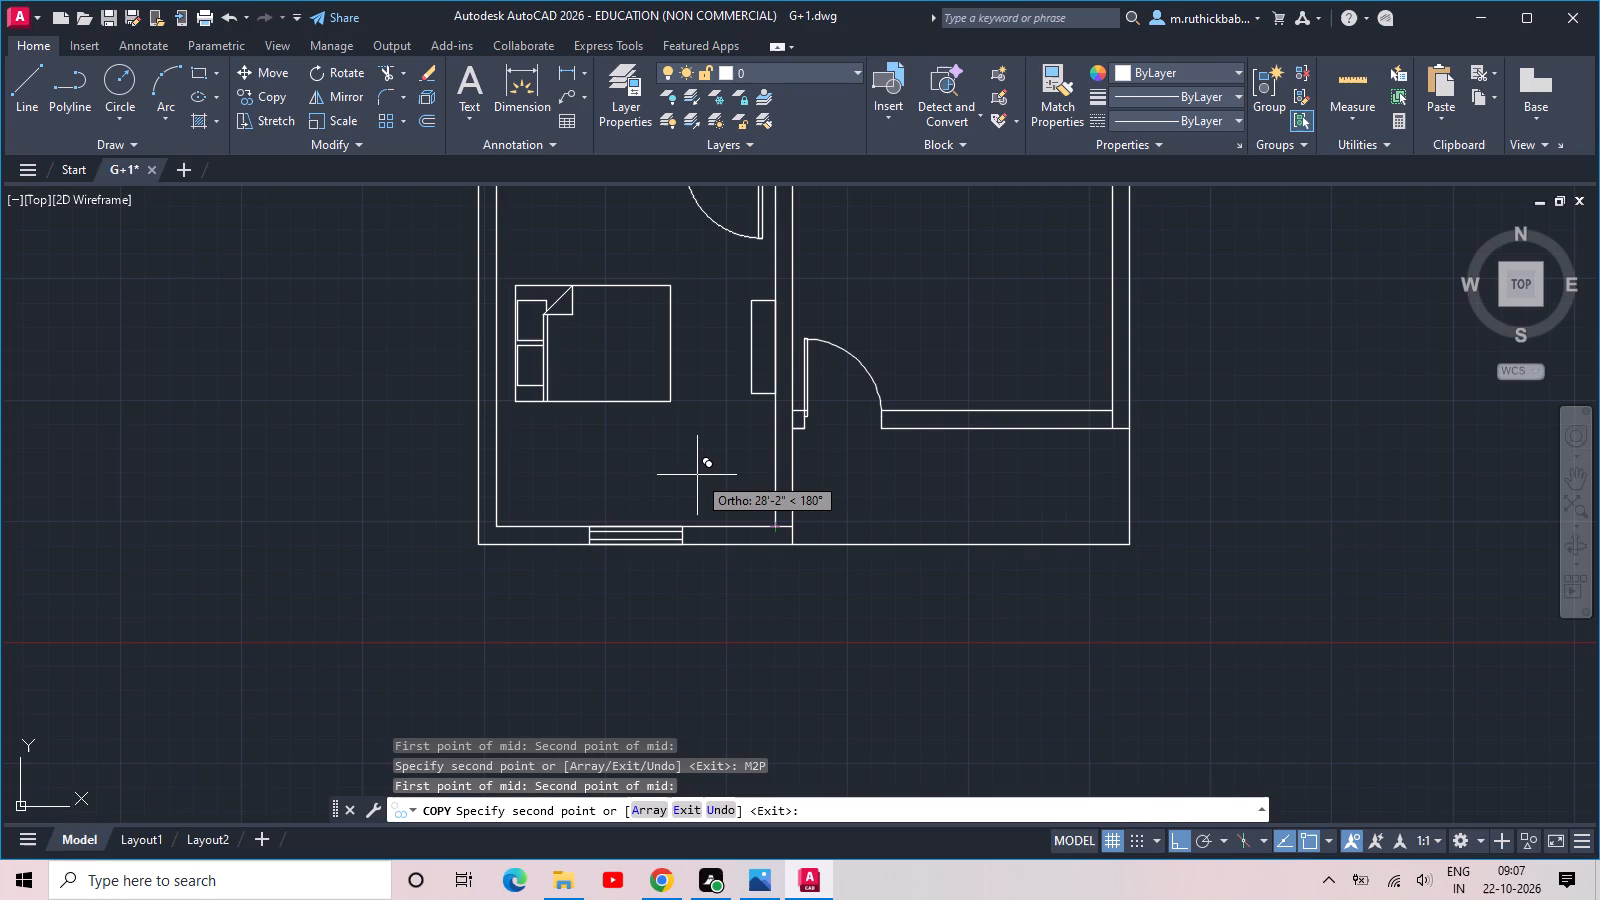
# Place another window copy in the hall's front wall, centred between the entrance door opening and the inner face of the outer side wall.
pyautogui.scroll(1, 951, 436)
pyautogui.moveTo(951, 436); pyautogui.dragTo(763, 501, button='middle')
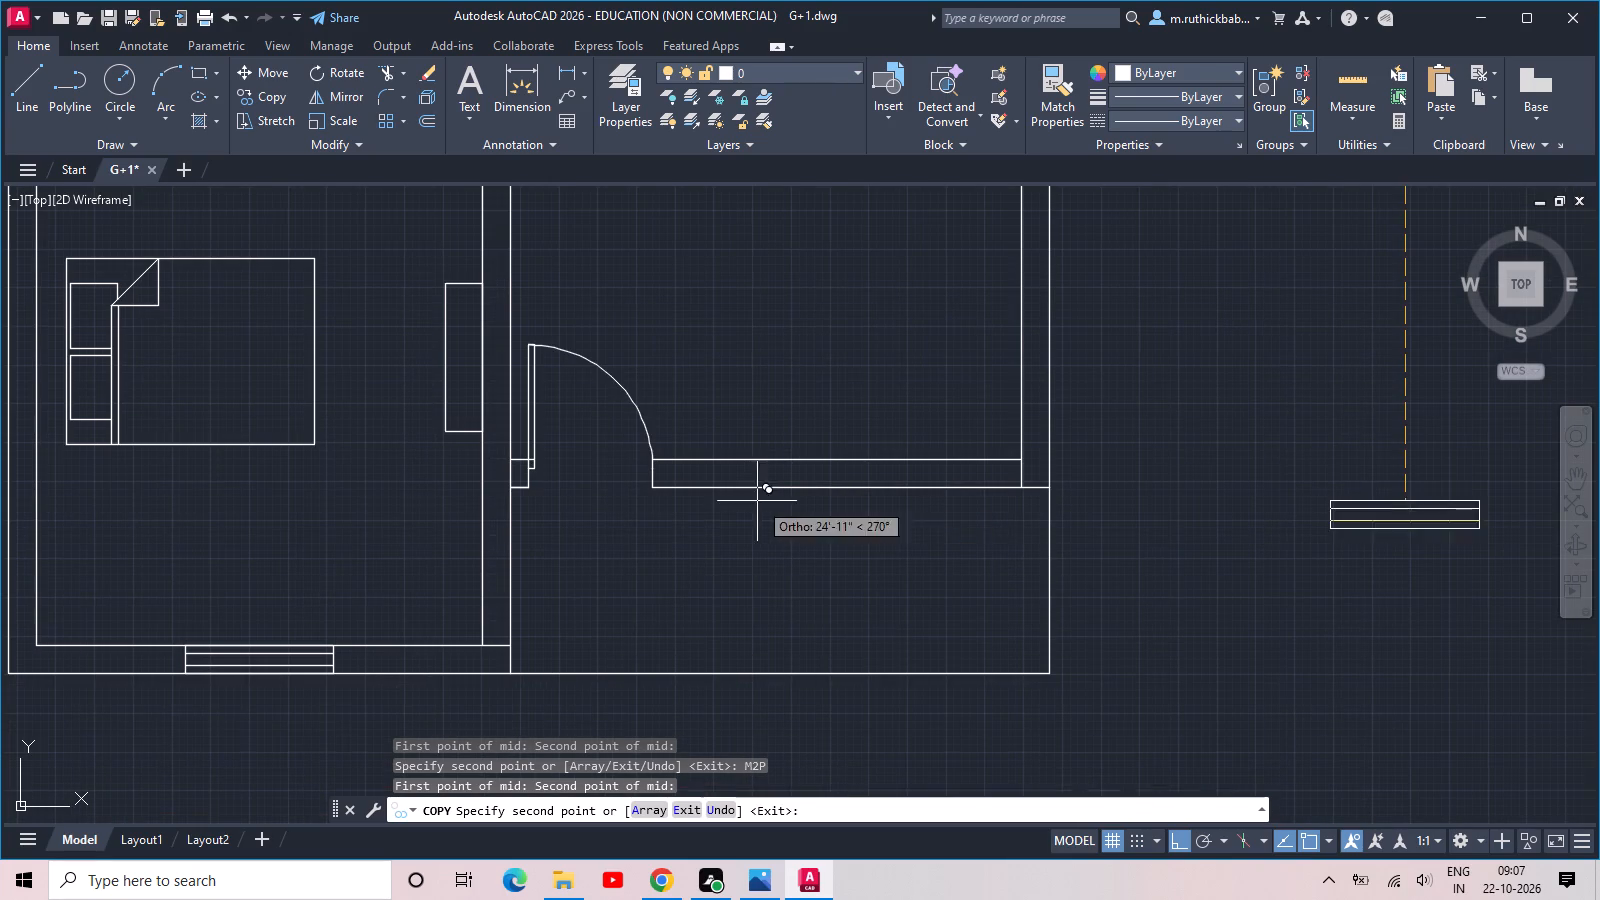
pyautogui.write('M2P')
pyautogui.press('space')
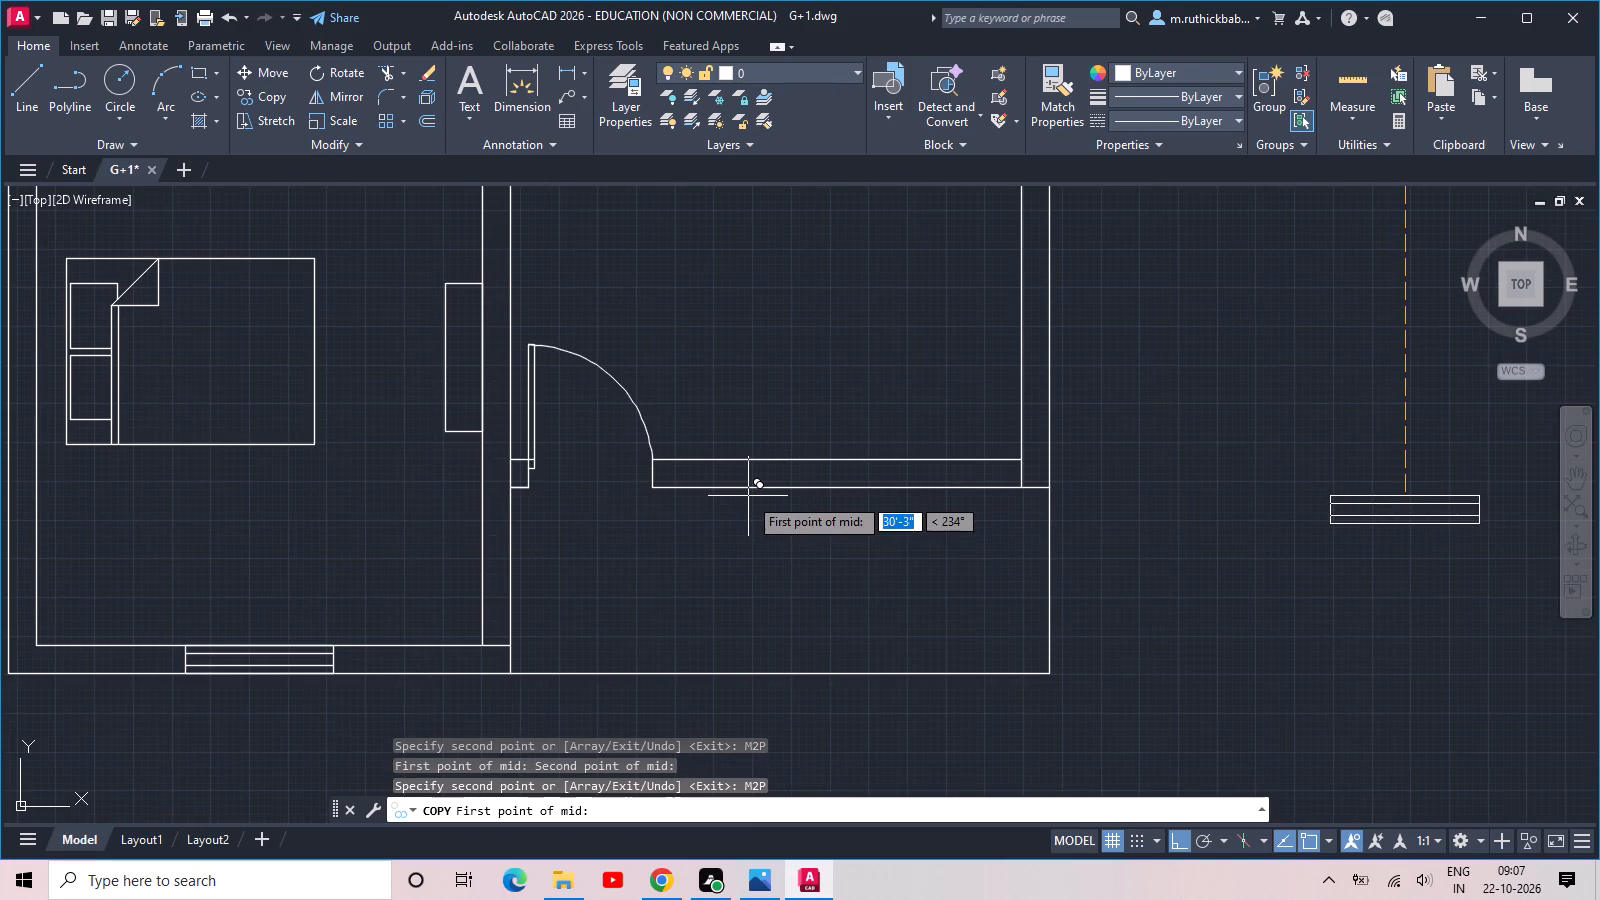
pyautogui.click(652, 460)
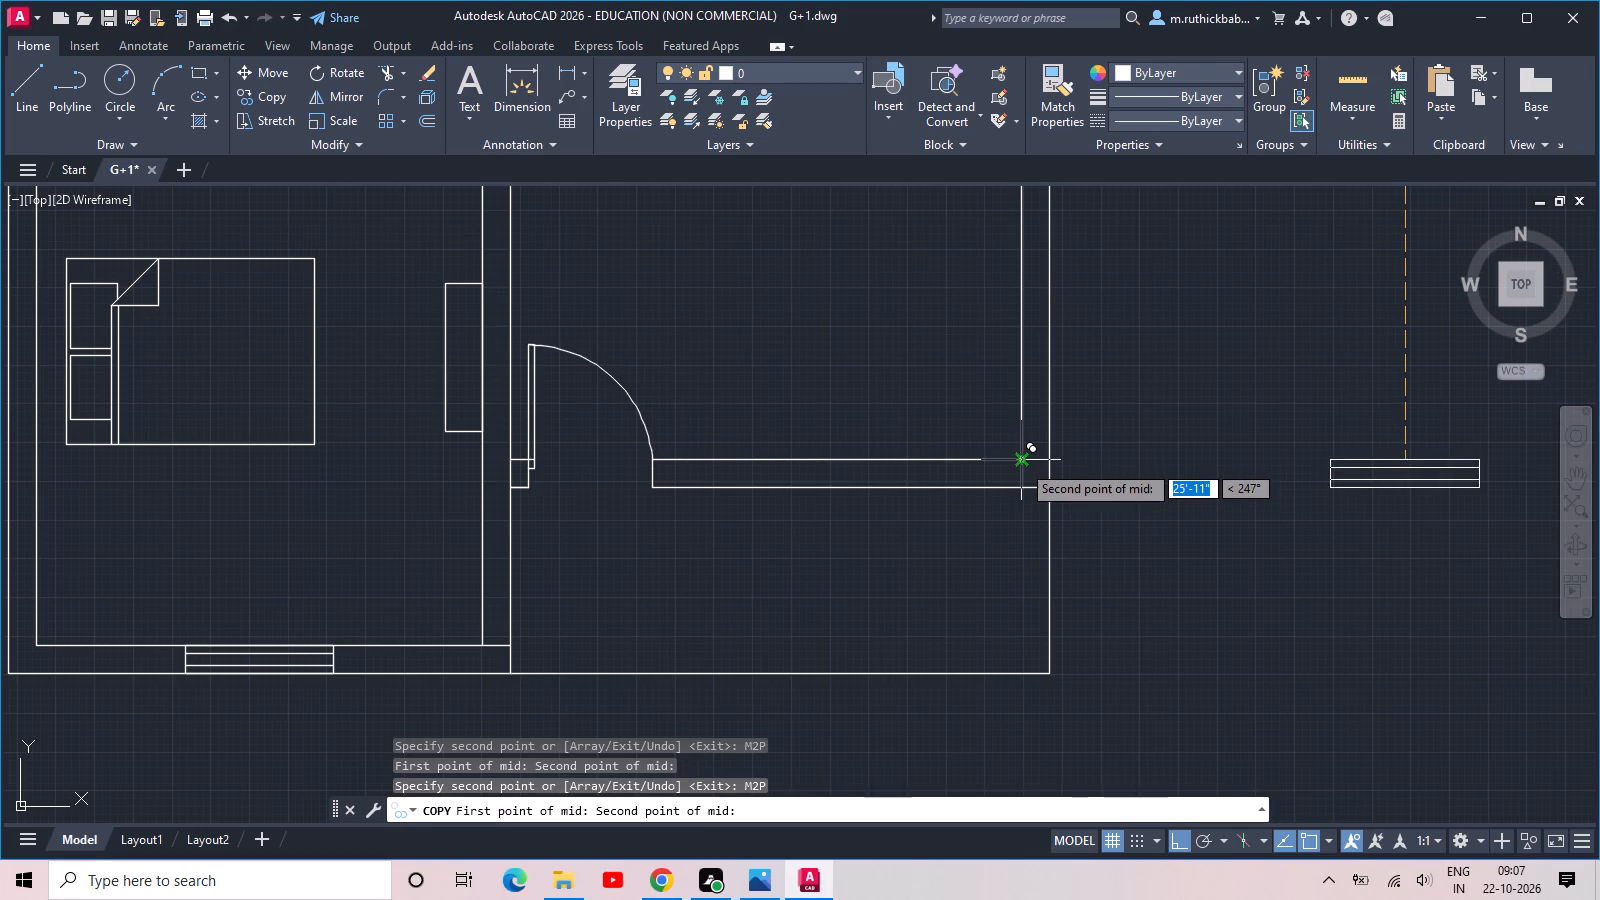
pyautogui.click(1021, 463)
# Place another window copy in the kitchen's upper partition, centred between its free end and the outer side wall.
pyautogui.scroll(-2, 954, 416)
pyautogui.moveTo(947, 417); pyautogui.dragTo(757, 519, button='middle')
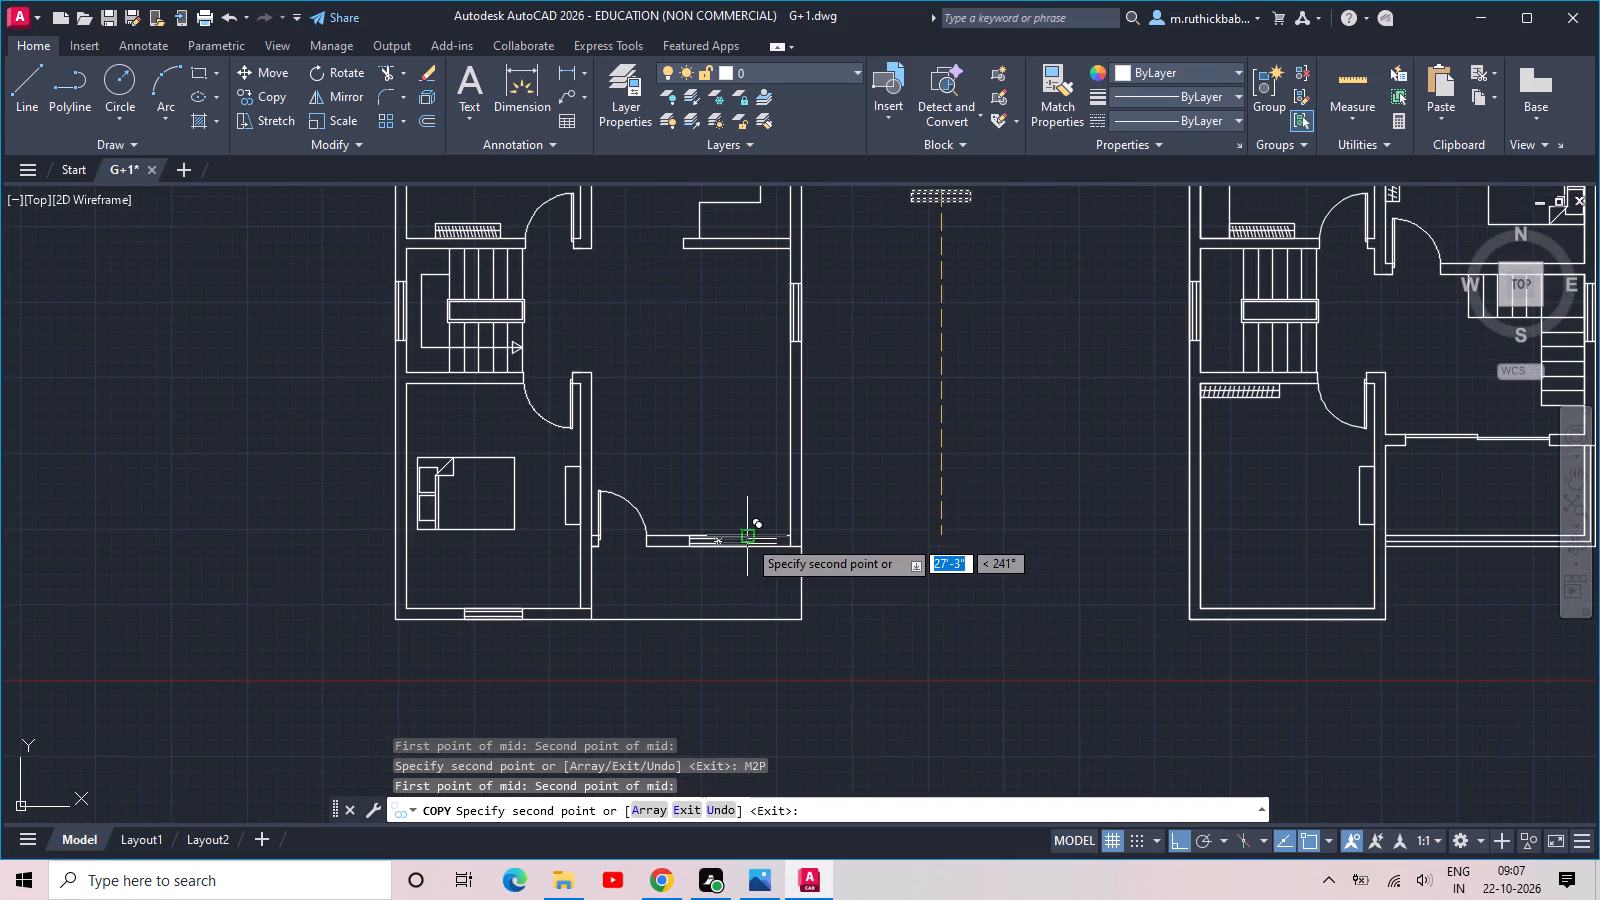
pyautogui.moveTo(791, 303); pyautogui.dragTo(789, 316, button='middle')
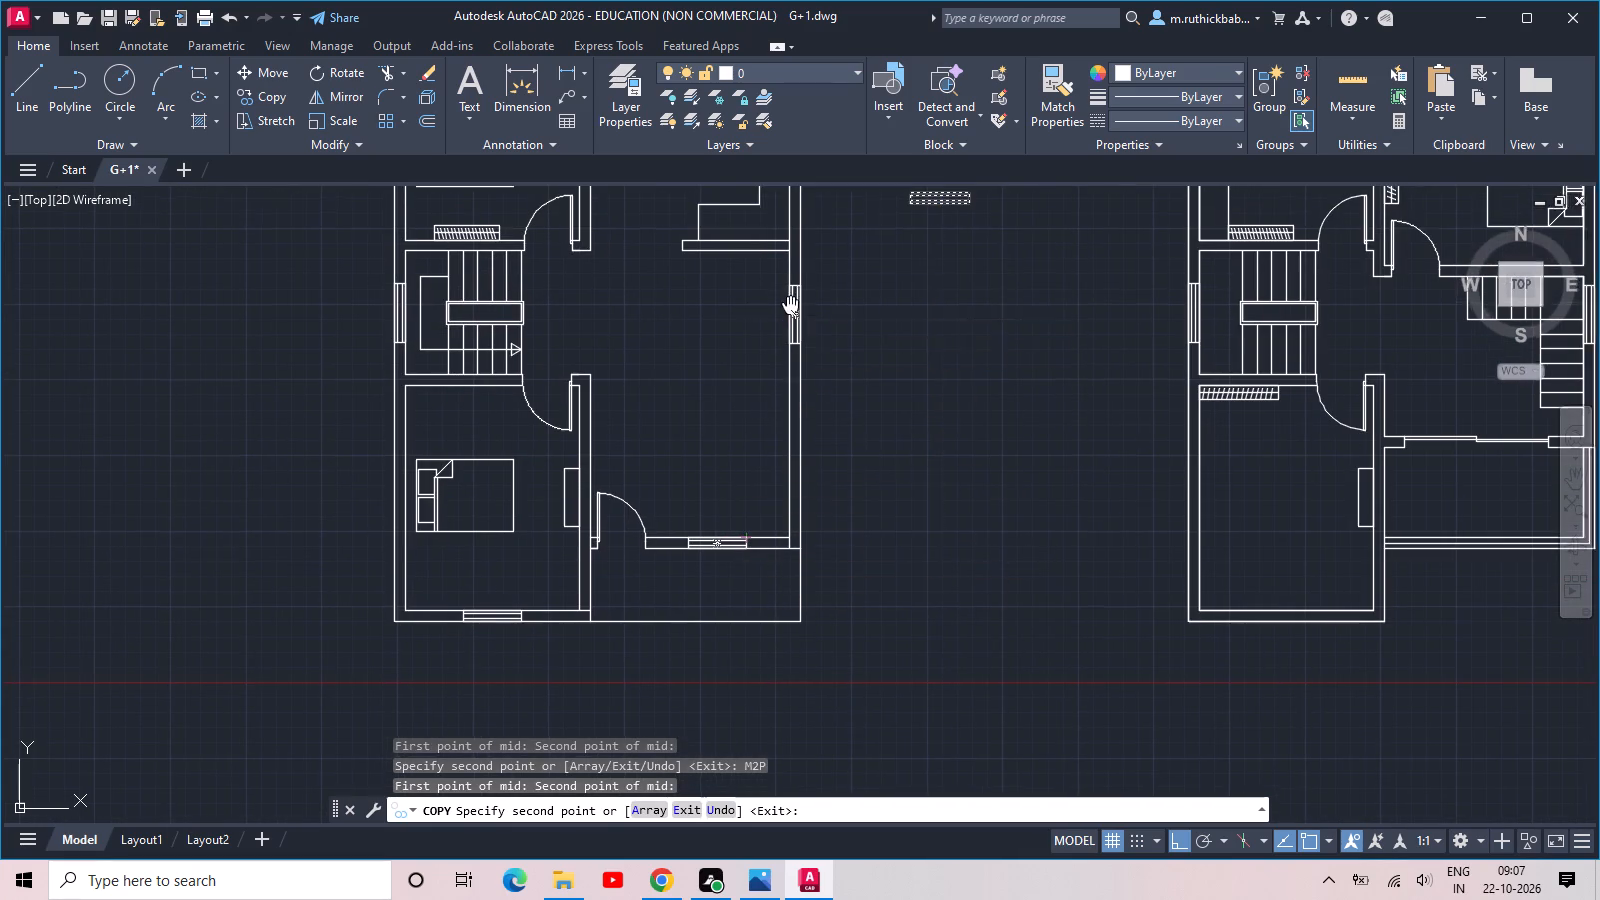
pyautogui.moveTo(789, 316); pyautogui.dragTo(789, 654, button='middle')
pyautogui.scroll(3, 770, 477)
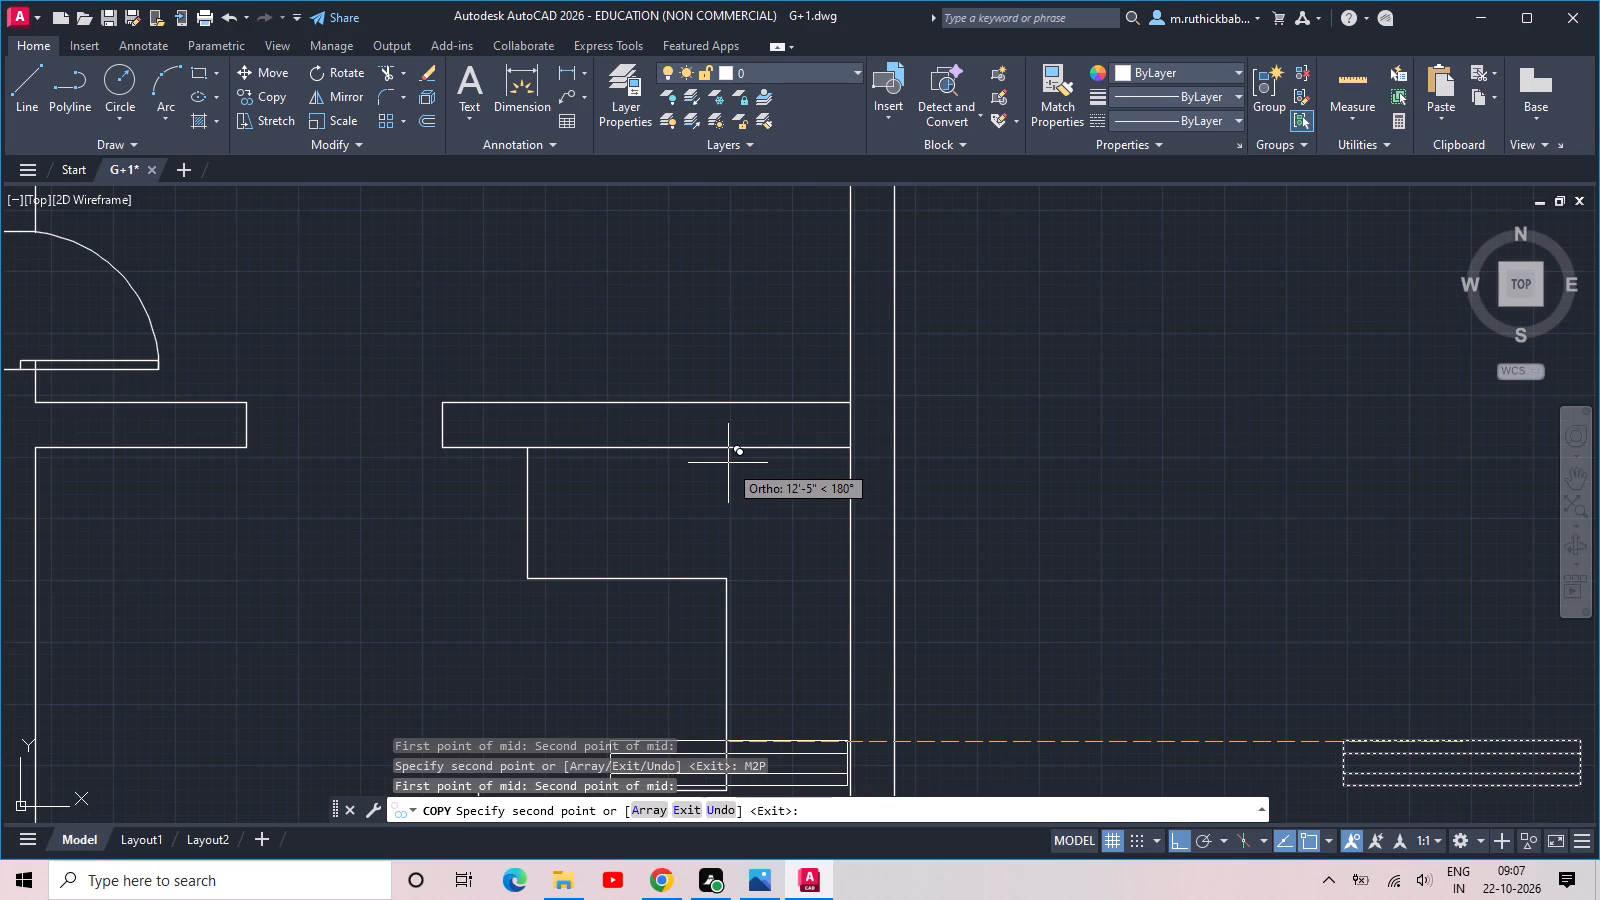
pyautogui.write('M2P')
pyautogui.press('space')
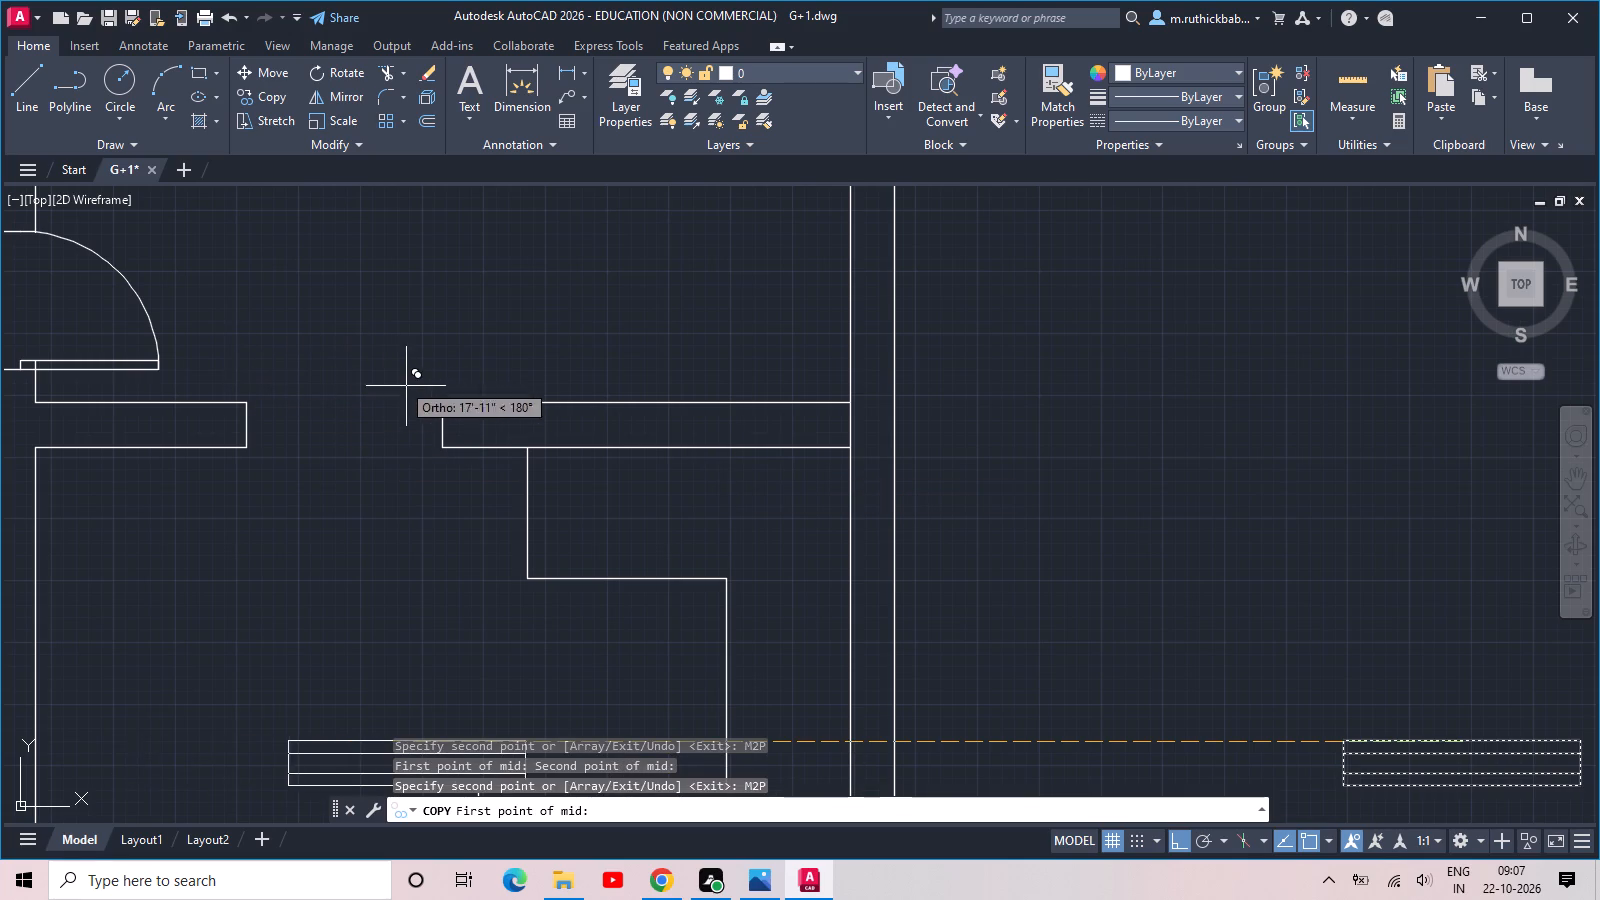
pyautogui.click(439, 401)
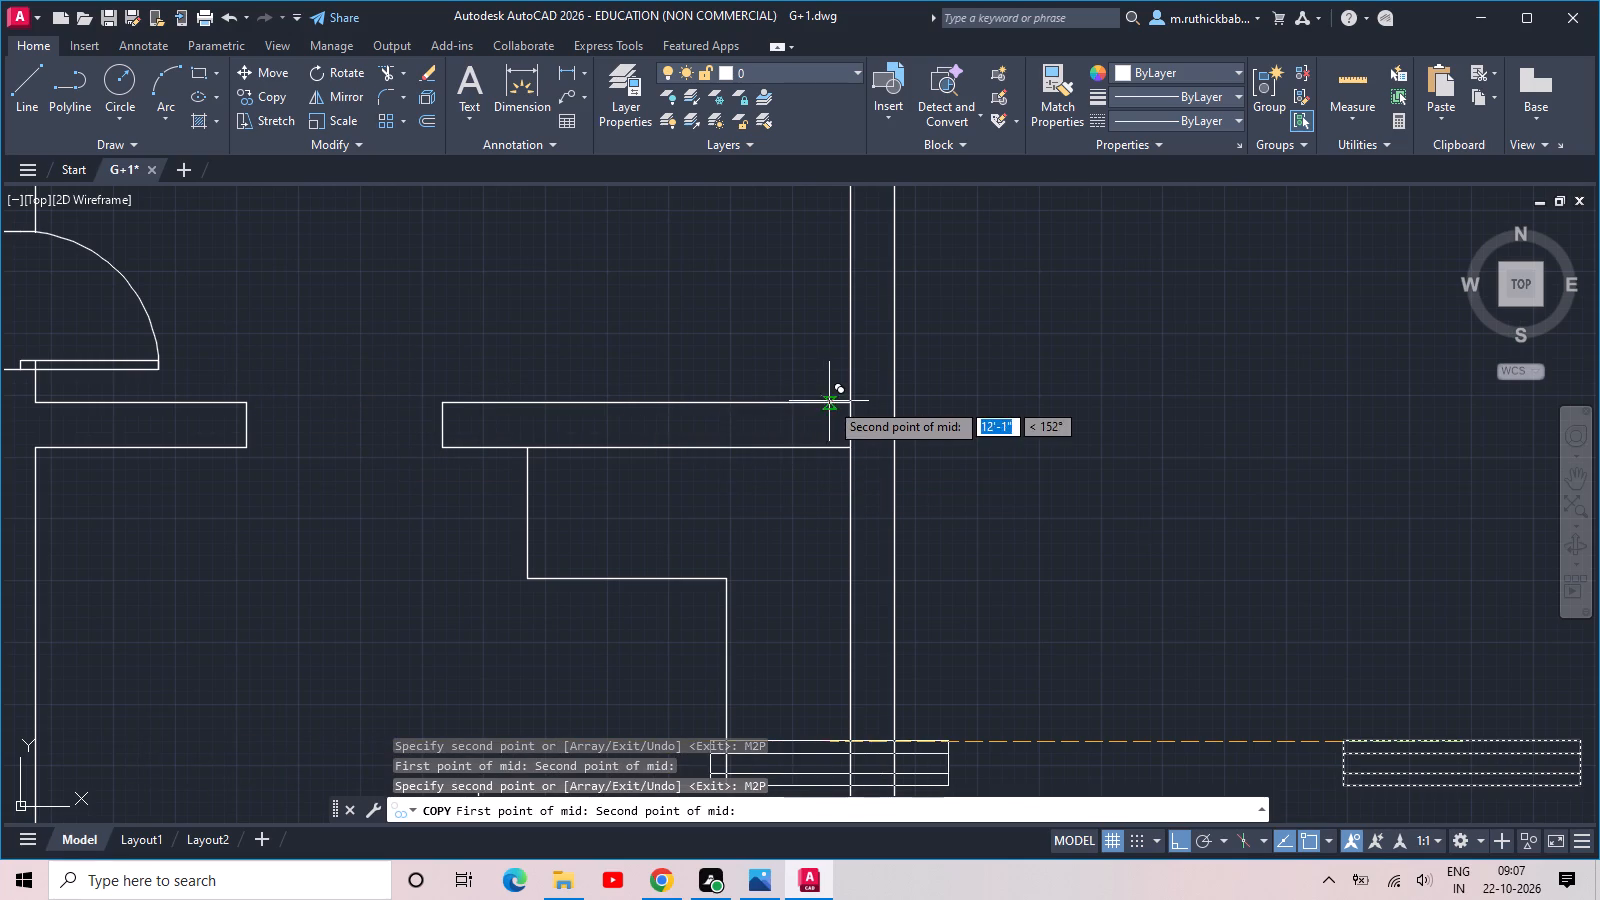
pyautogui.click(852, 402)
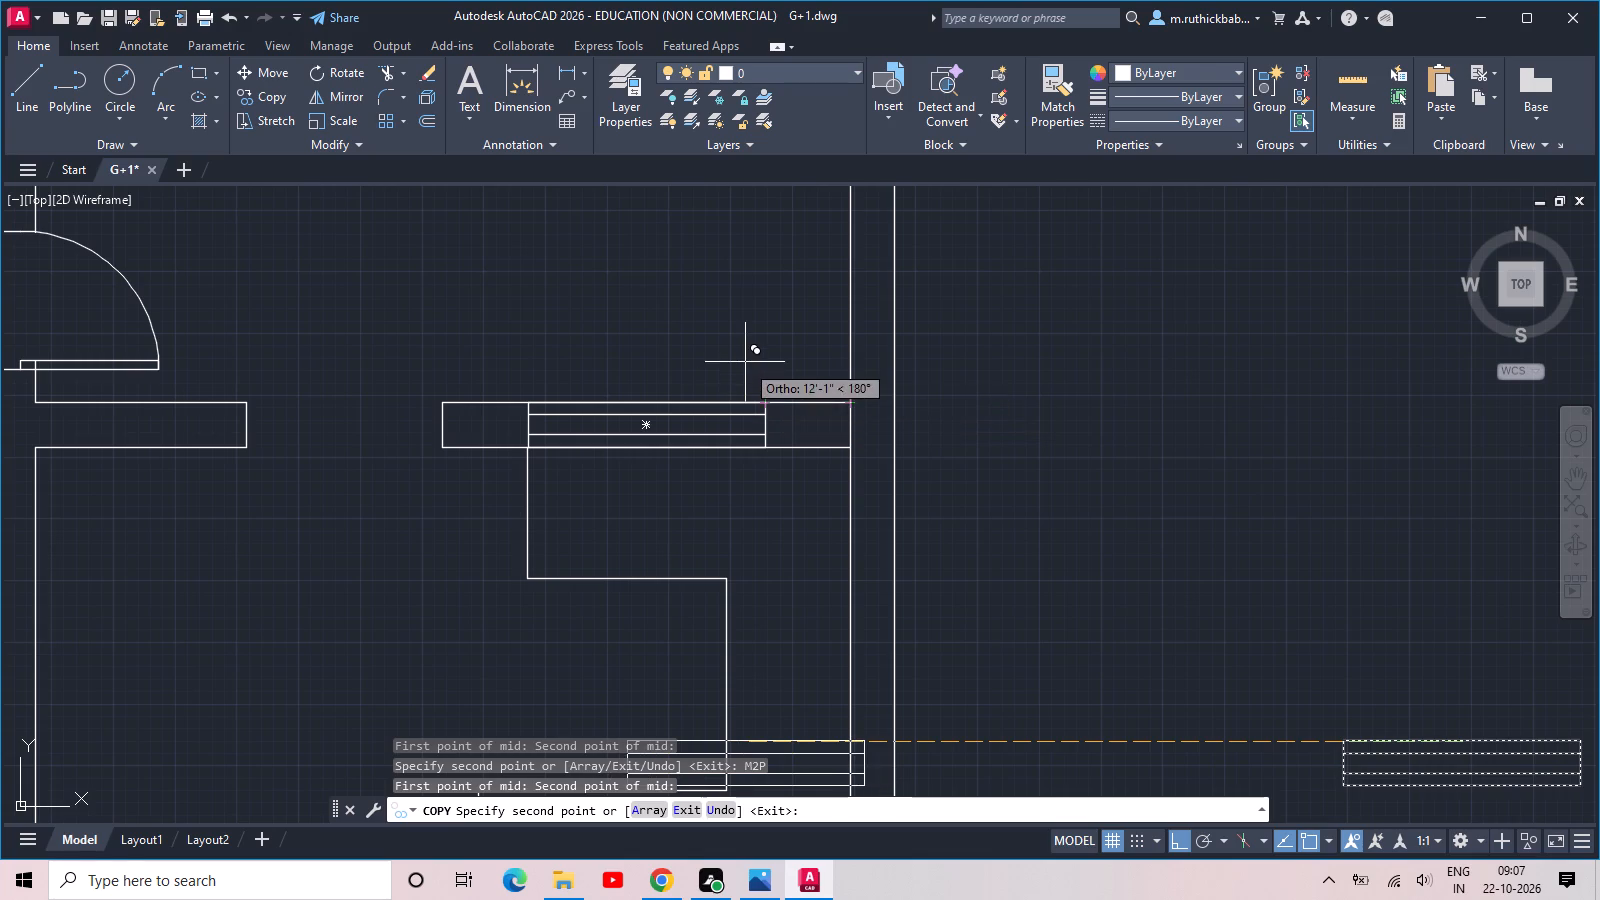
# Place another window copy in the first plan's top outer wall, in the room above the kitchen.
pyautogui.moveTo(744, 361); pyautogui.dragTo(714, 604, button='middle')
pyautogui.scroll(-1, 733, 585)
pyautogui.moveTo(734, 583); pyautogui.dragTo(723, 549, button='middle')
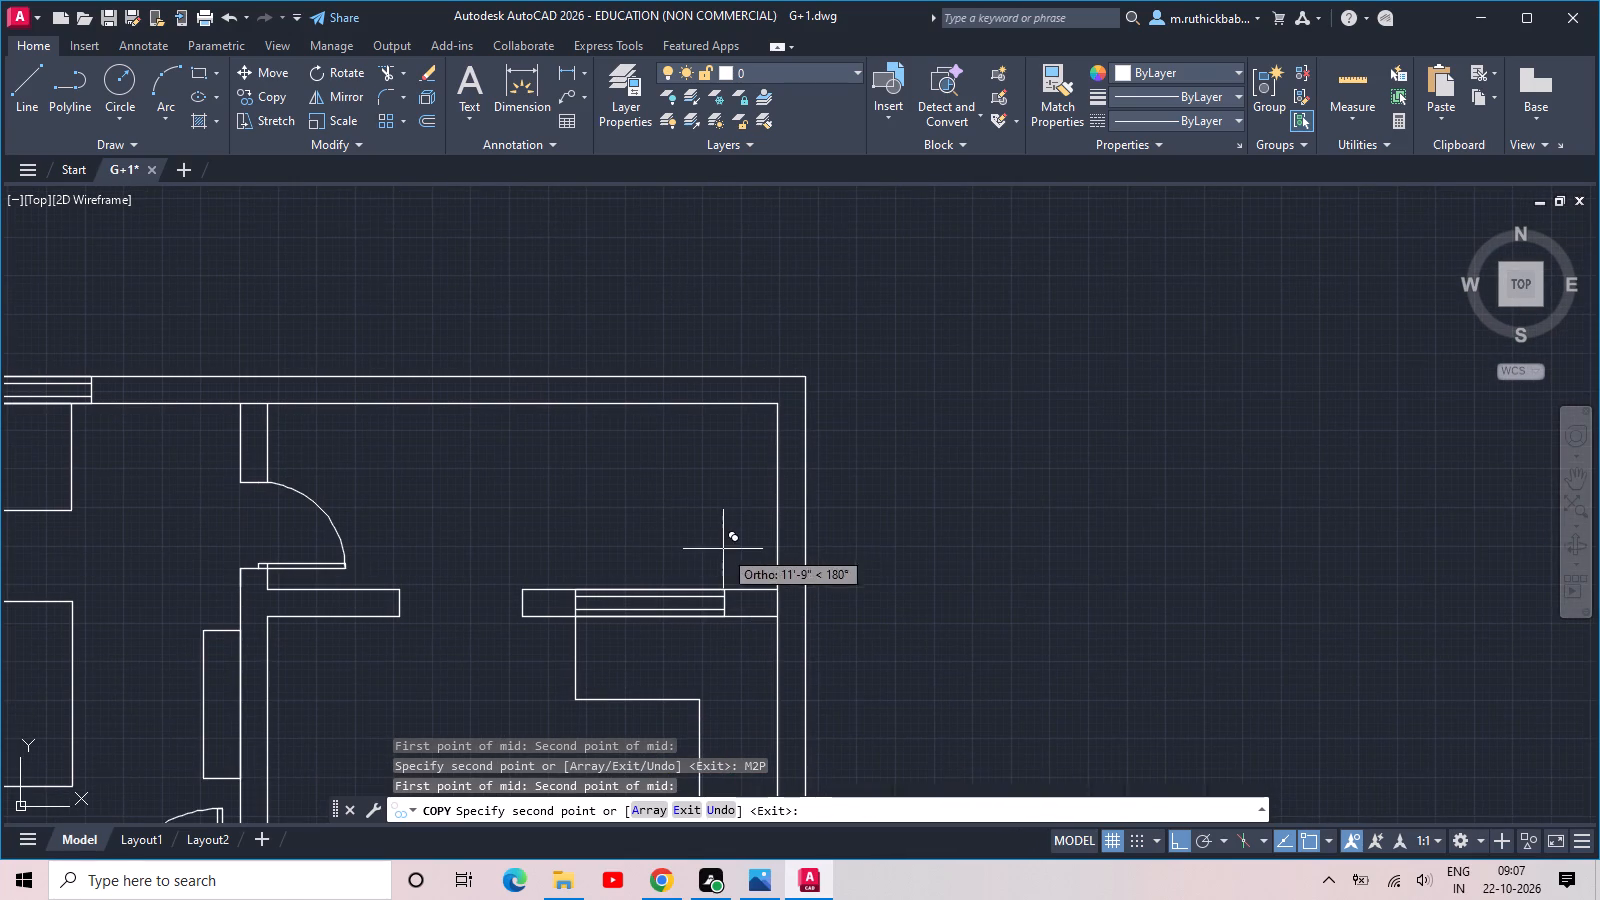
pyautogui.moveTo(736, 532); pyautogui.dragTo(702, 445, button='middle')
pyautogui.moveTo(658, 431); pyautogui.dragTo(768, 446, button='middle')
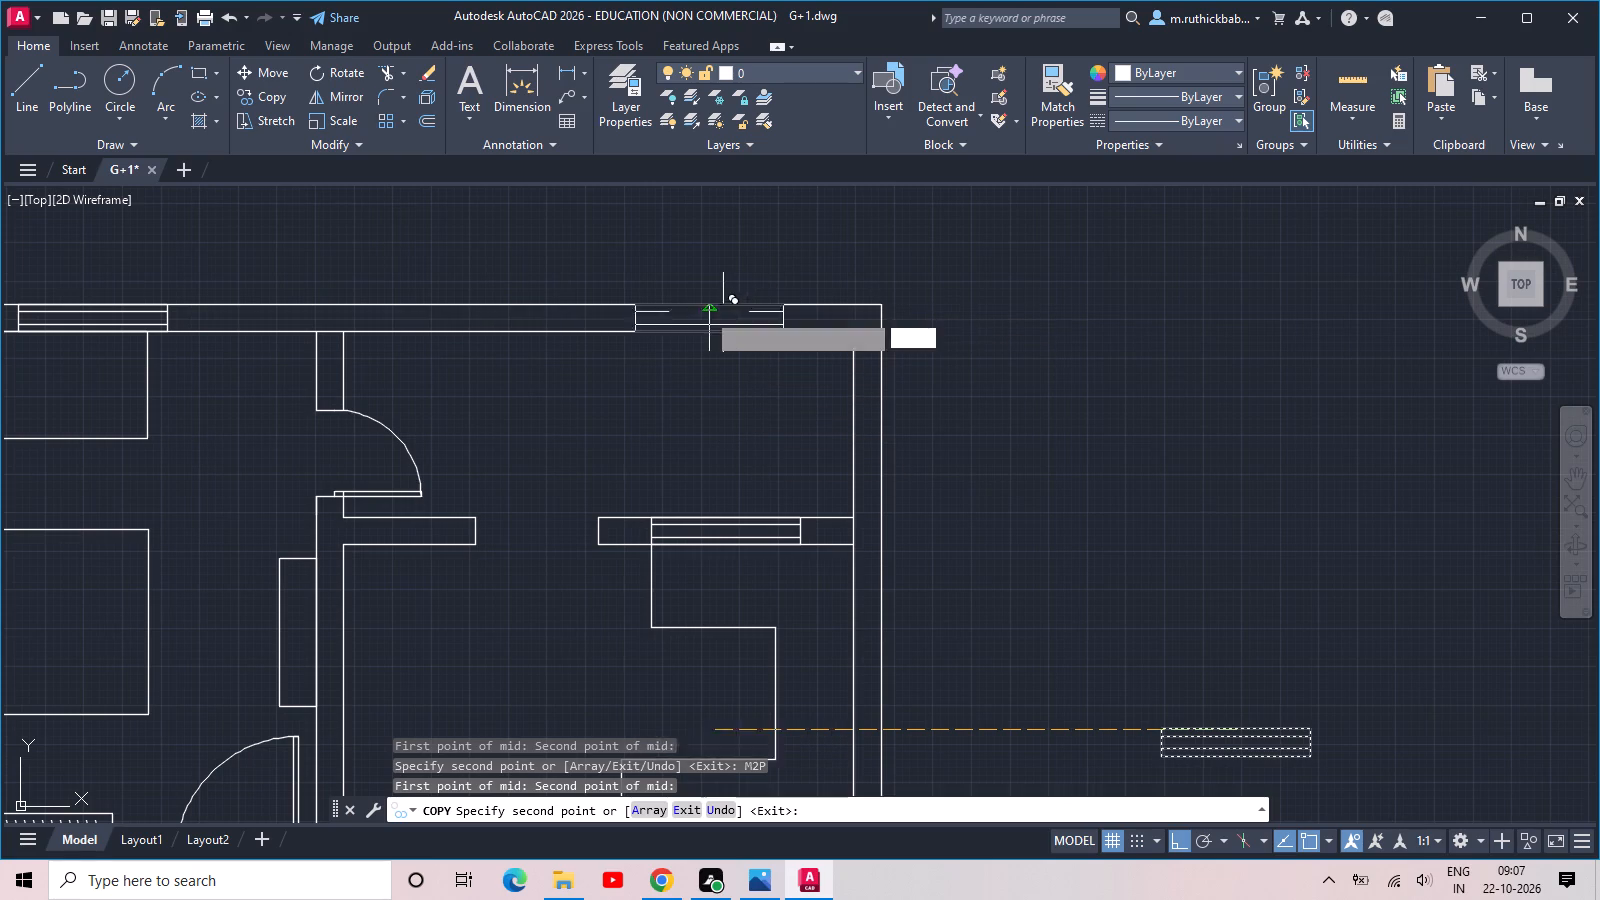
pyautogui.click(703, 312)
# Place another window copy in the second plan's right-hand bedroom's top outer wall, centred between the wall's outer corners.
pyautogui.scroll(-1, 762, 295)
pyautogui.moveTo(897, 314); pyautogui.dragTo(852, 316, button='middle')
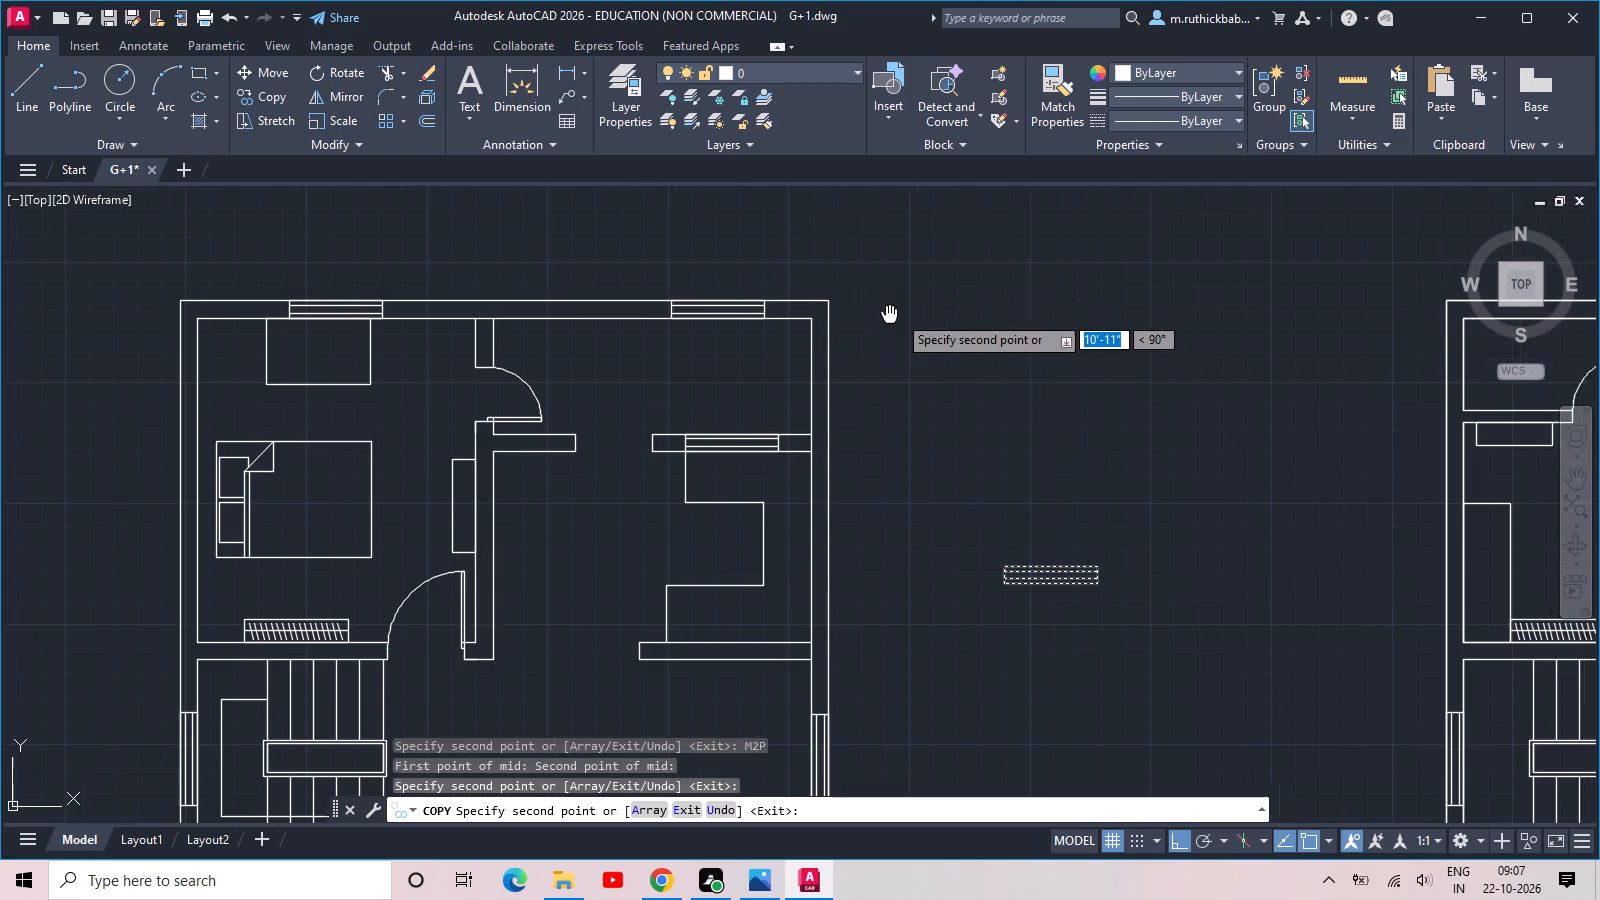
pyautogui.moveTo(852, 316); pyautogui.dragTo(627, 342, button='middle')
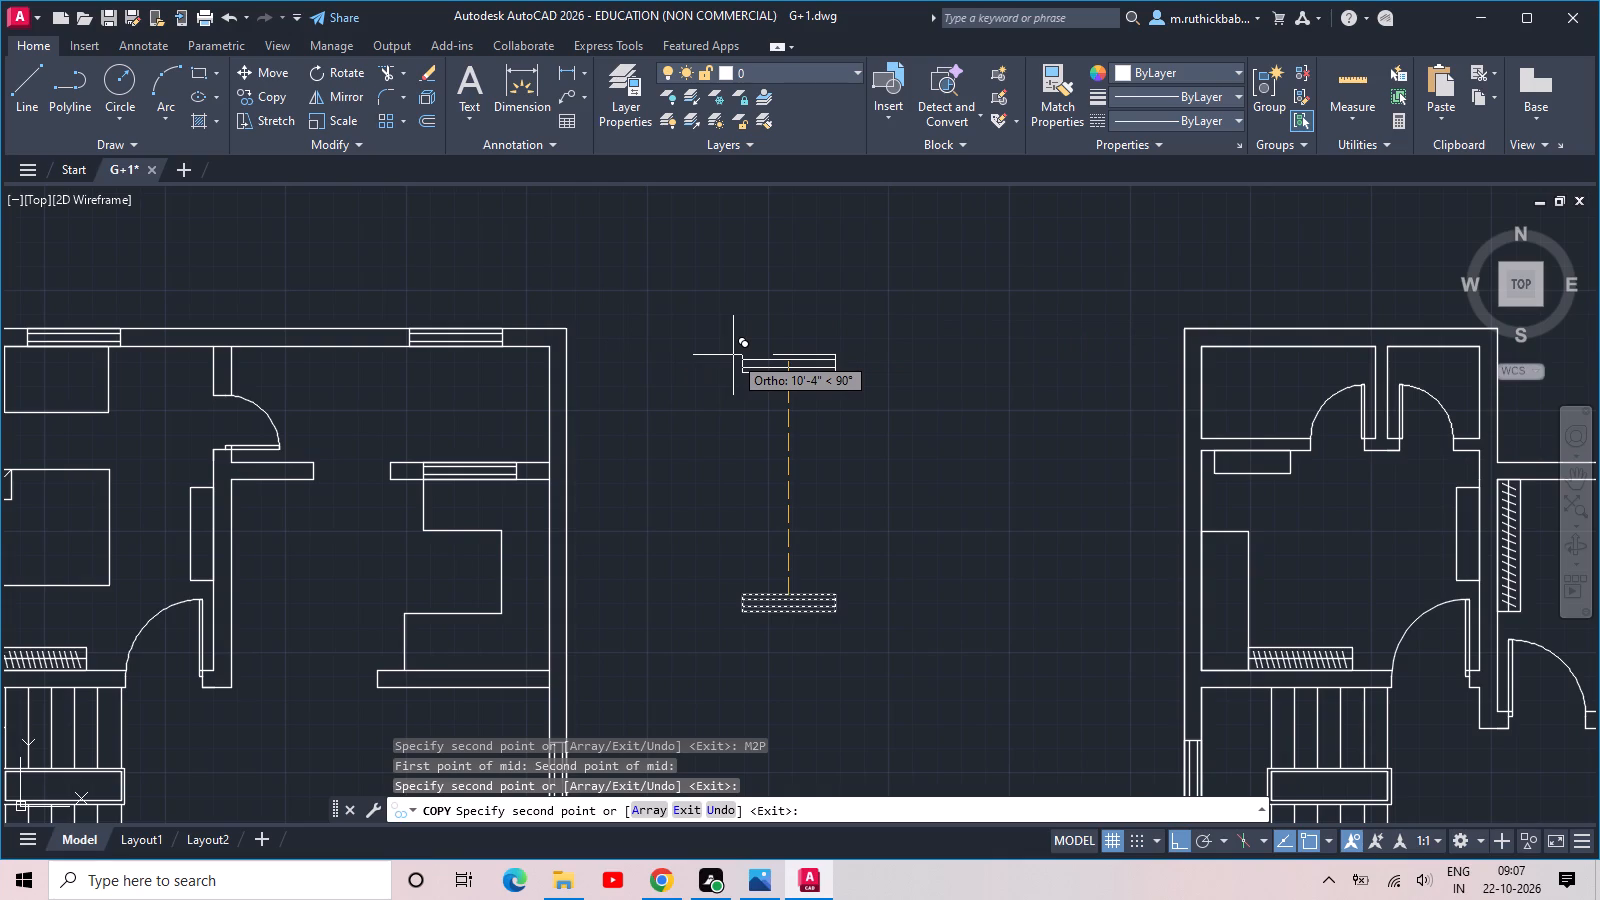
pyautogui.moveTo(983, 357); pyautogui.dragTo(454, 326, button='middle')
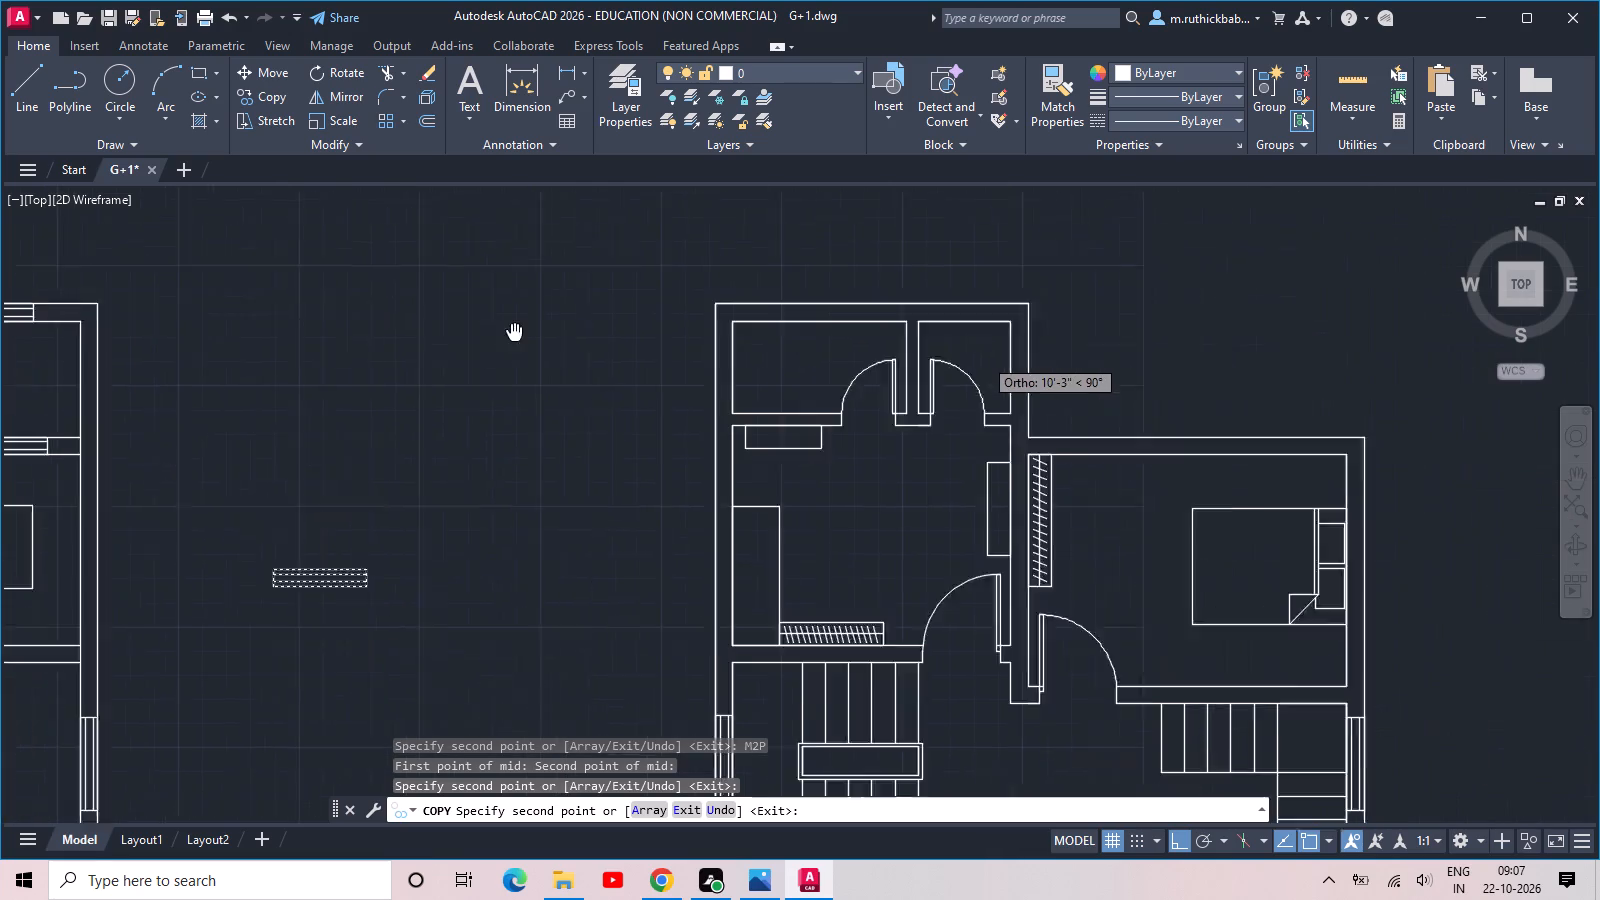
pyautogui.moveTo(454, 326); pyautogui.dragTo(400, 320, button='middle')
pyautogui.moveTo(1101, 428); pyautogui.dragTo(953, 428, button='middle')
pyautogui.write('M2P')
pyautogui.press('space')
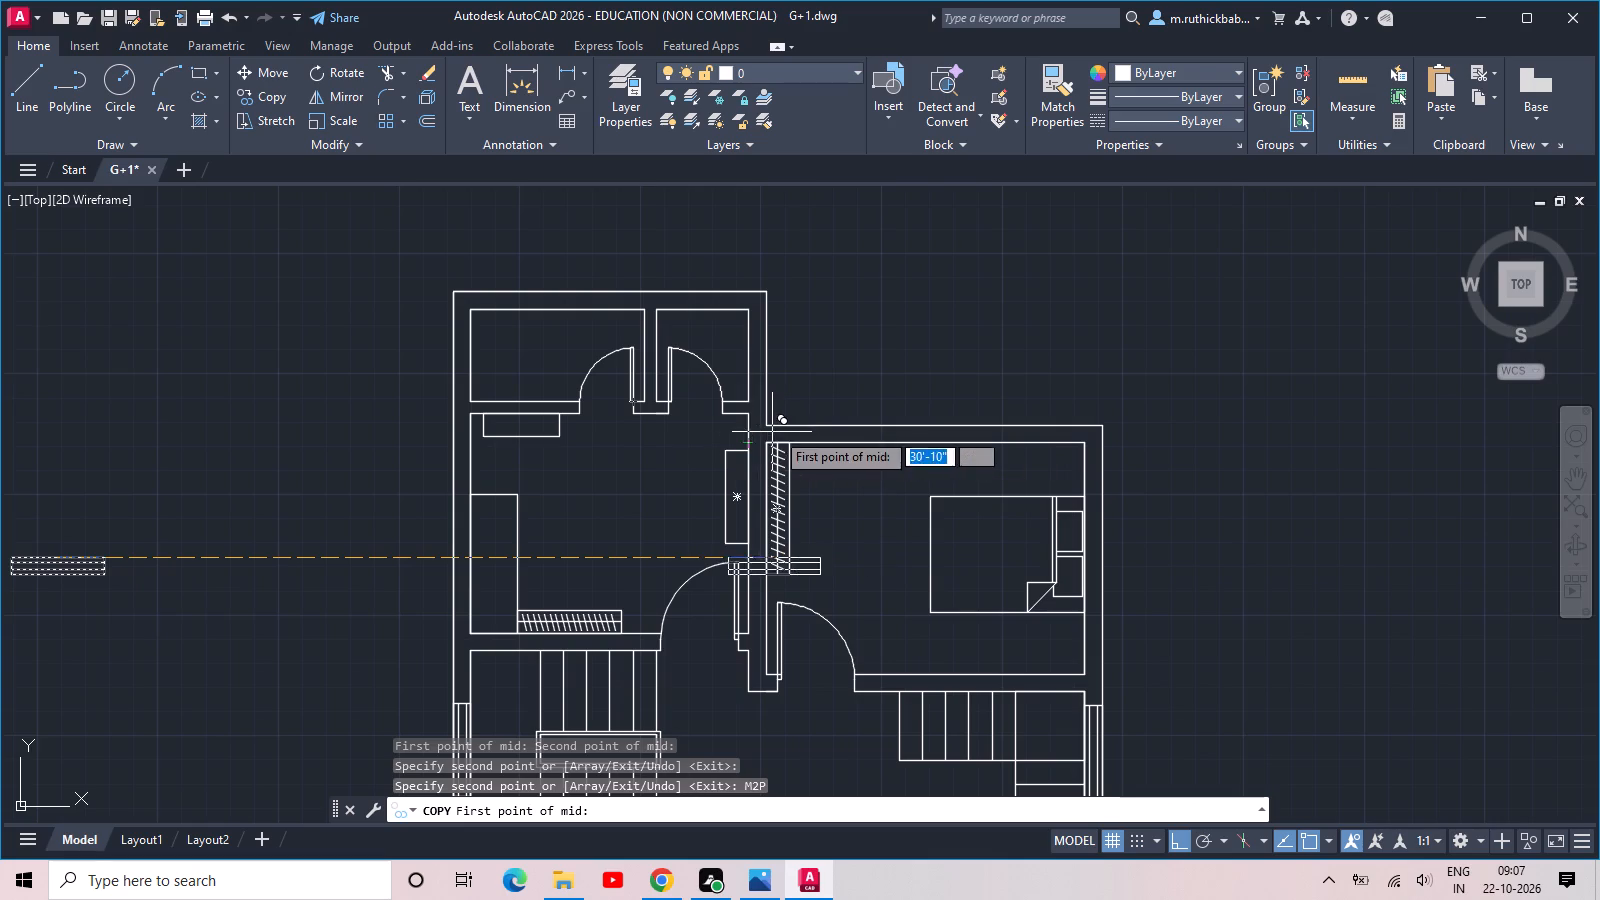
pyautogui.click(772, 428)
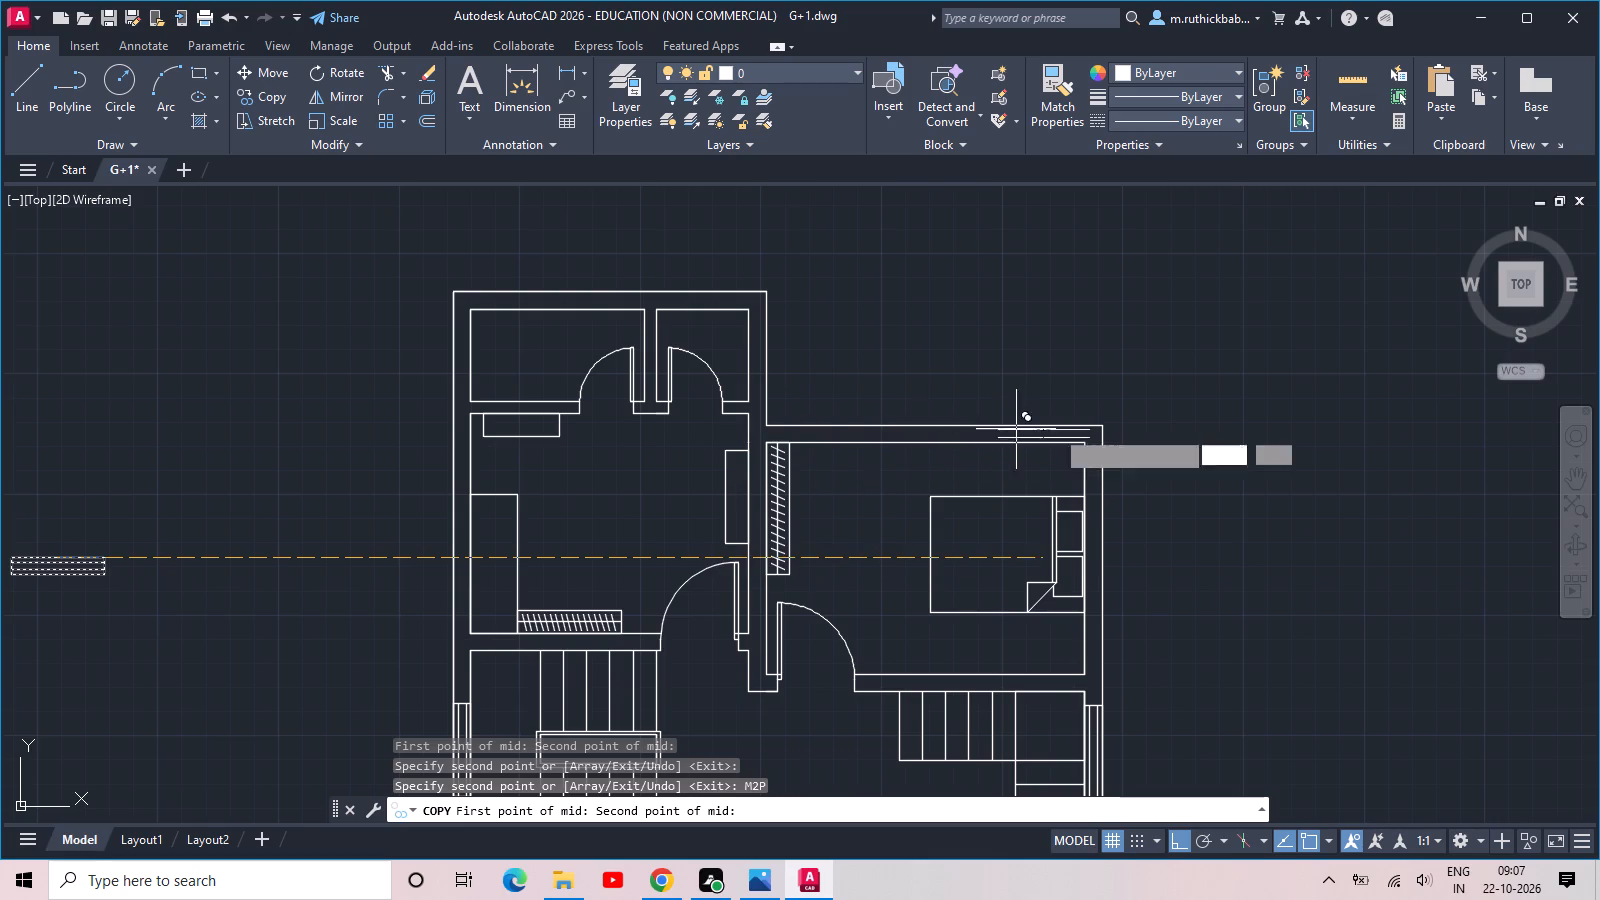
pyautogui.click(1103, 427)
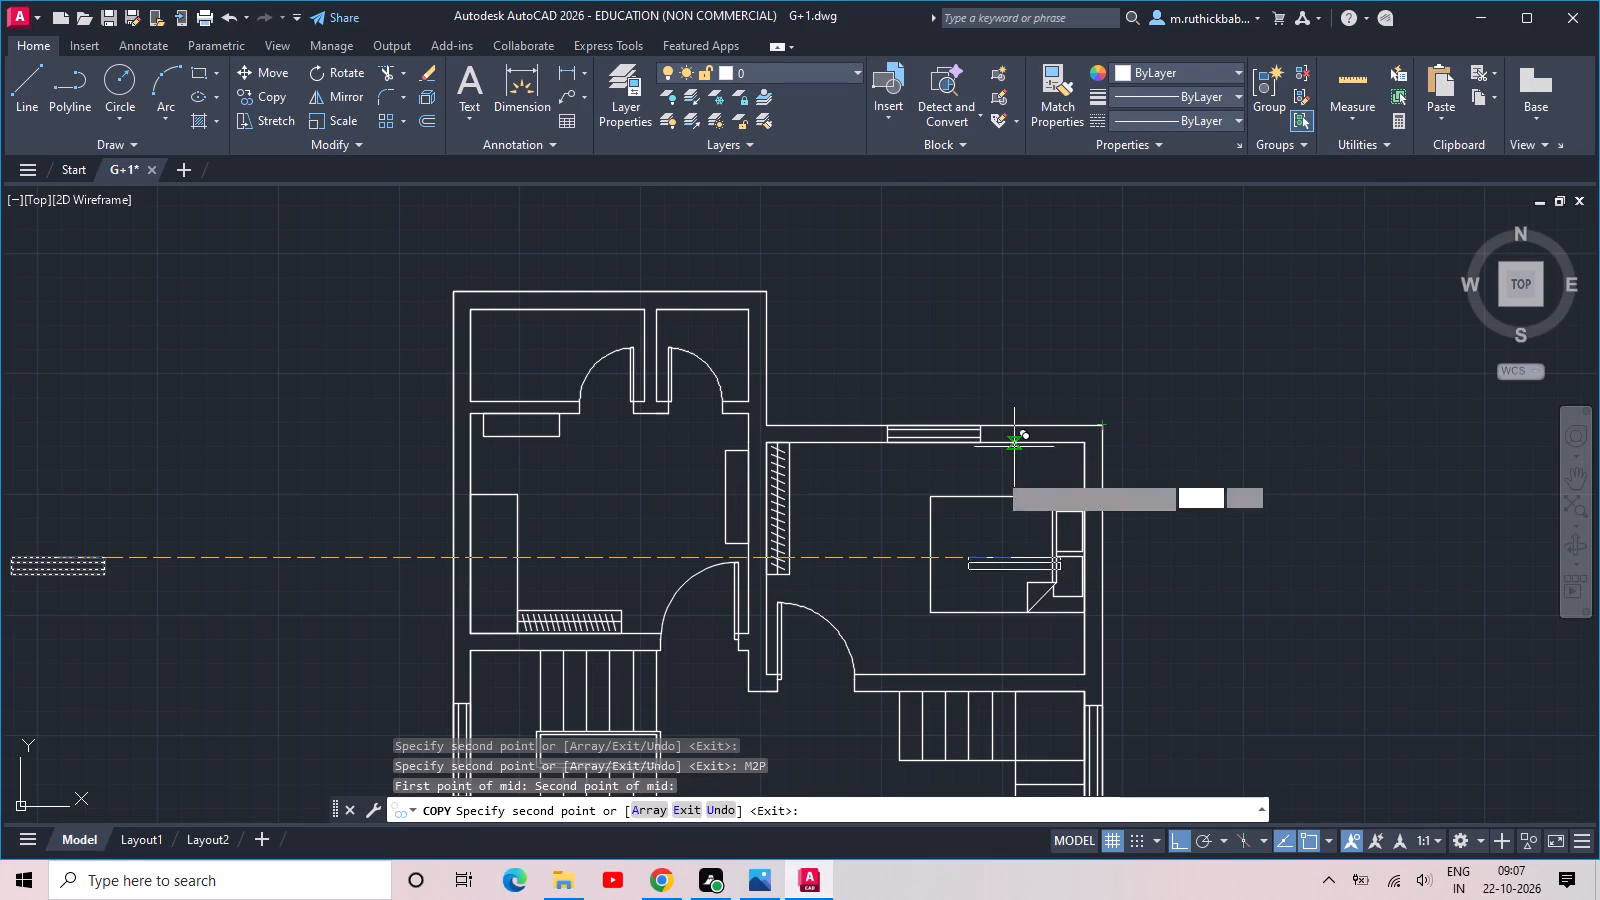
# Place another window copy in the second plan's lower bedroom's bottom outer wall, centred between the inner corners, and finish copying.
pyautogui.scroll(-1, 930, 566)
pyautogui.moveTo(930, 566); pyautogui.dragTo(1136, 242, button='middle')
pyautogui.scroll(1, 952, 694)
pyautogui.moveTo(824, 677); pyautogui.dragTo(824, 675, button='middle')
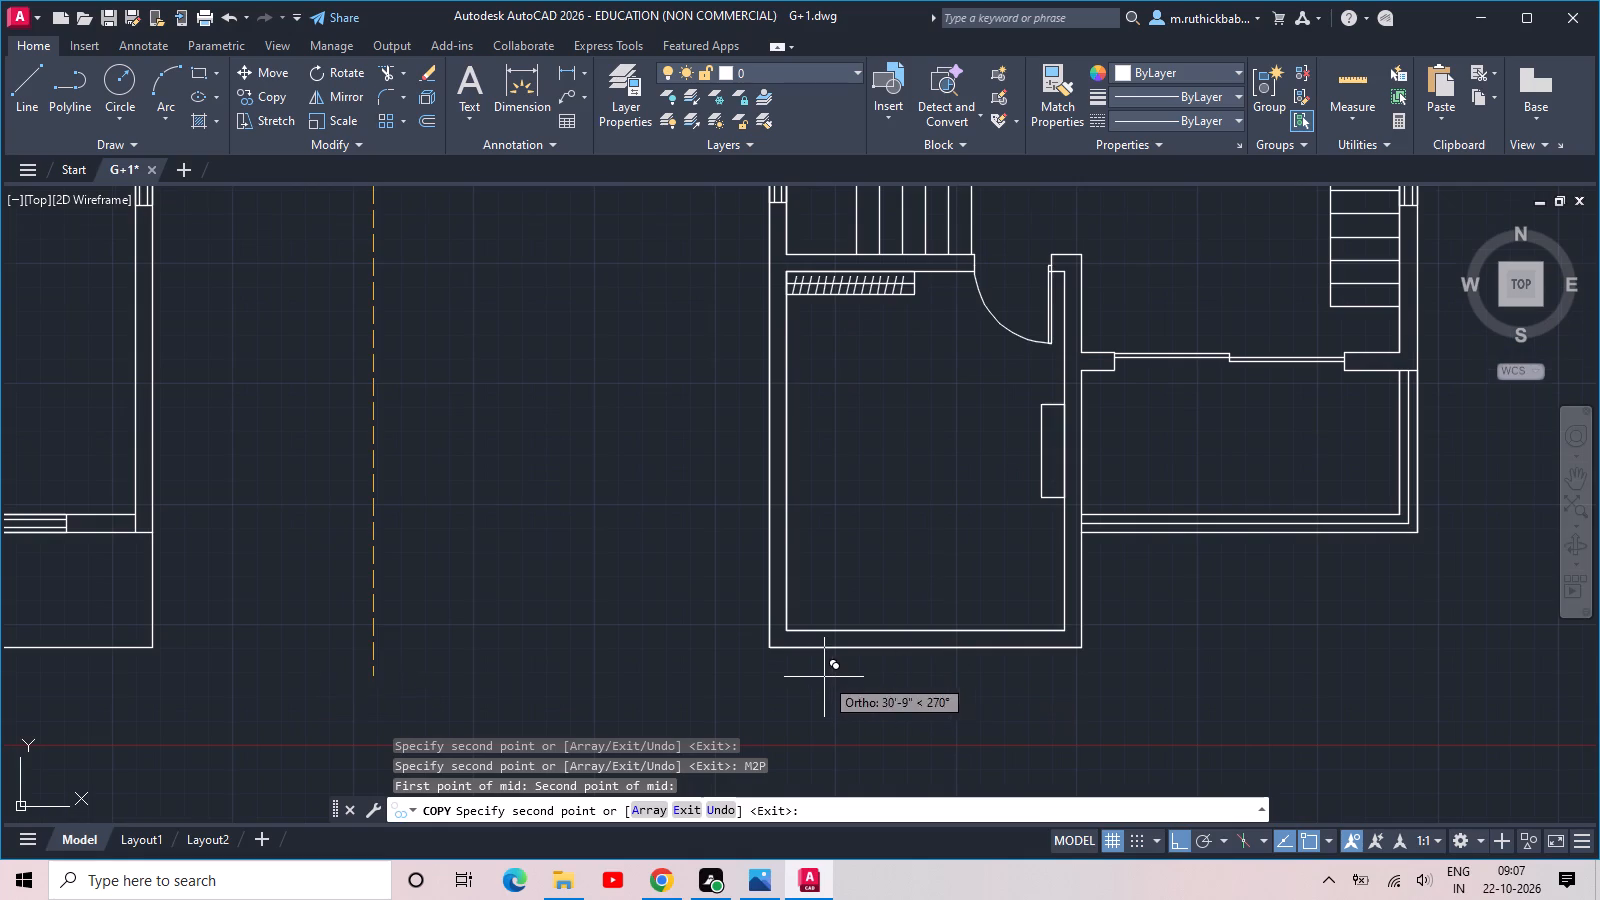
pyautogui.moveTo(824, 675); pyautogui.dragTo(832, 613, button='middle')
pyautogui.press('m')
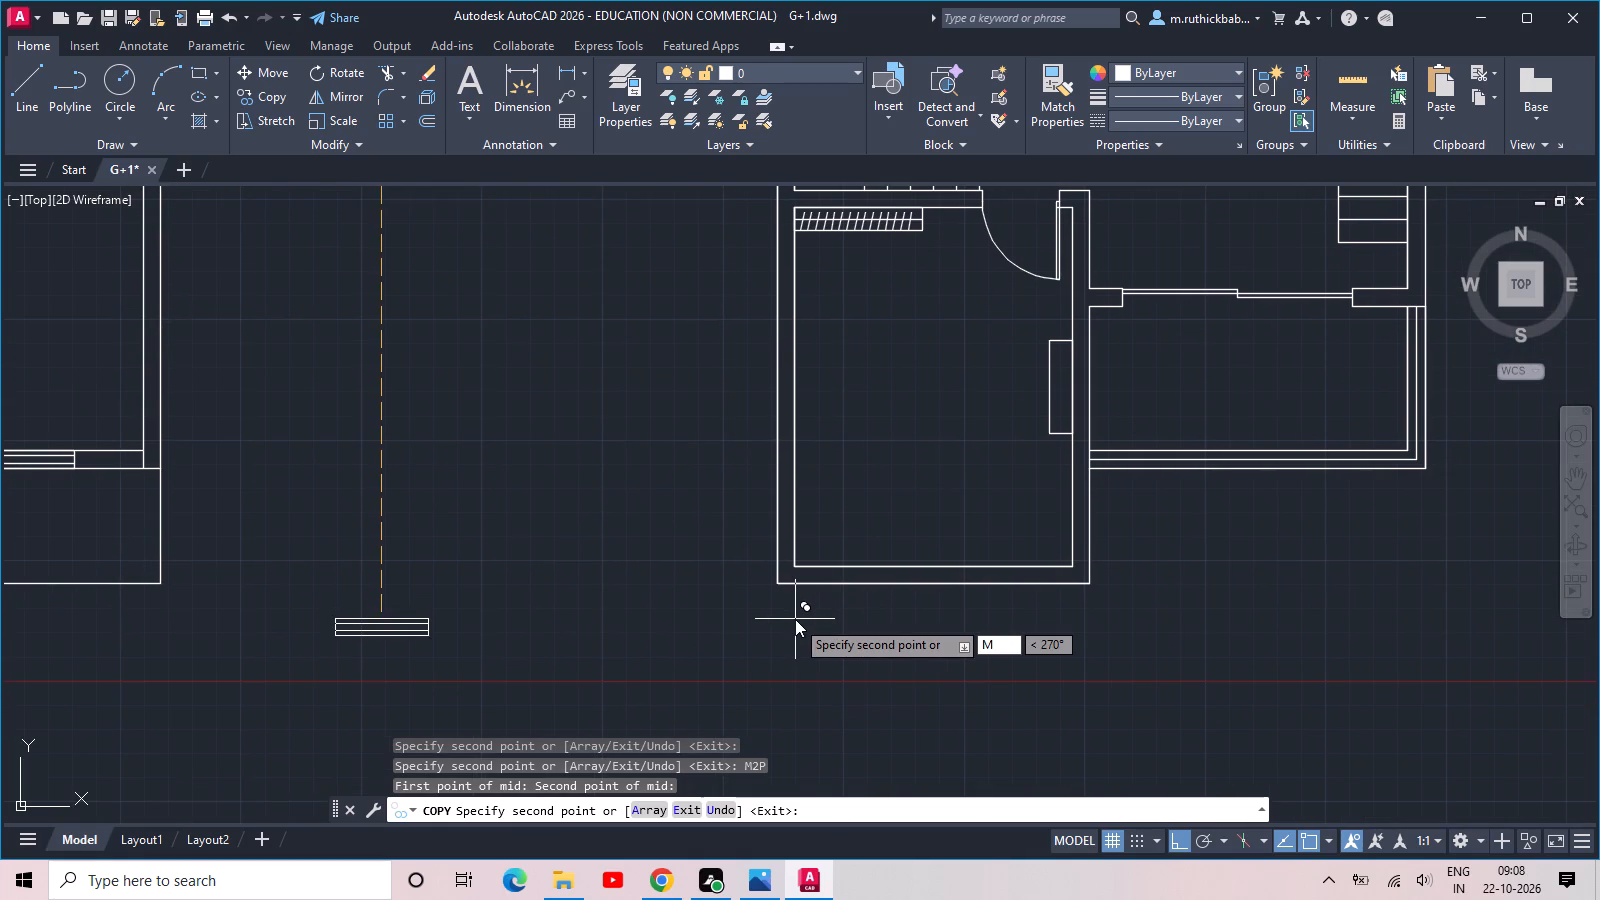
pyautogui.write('2P')
pyautogui.press('space')
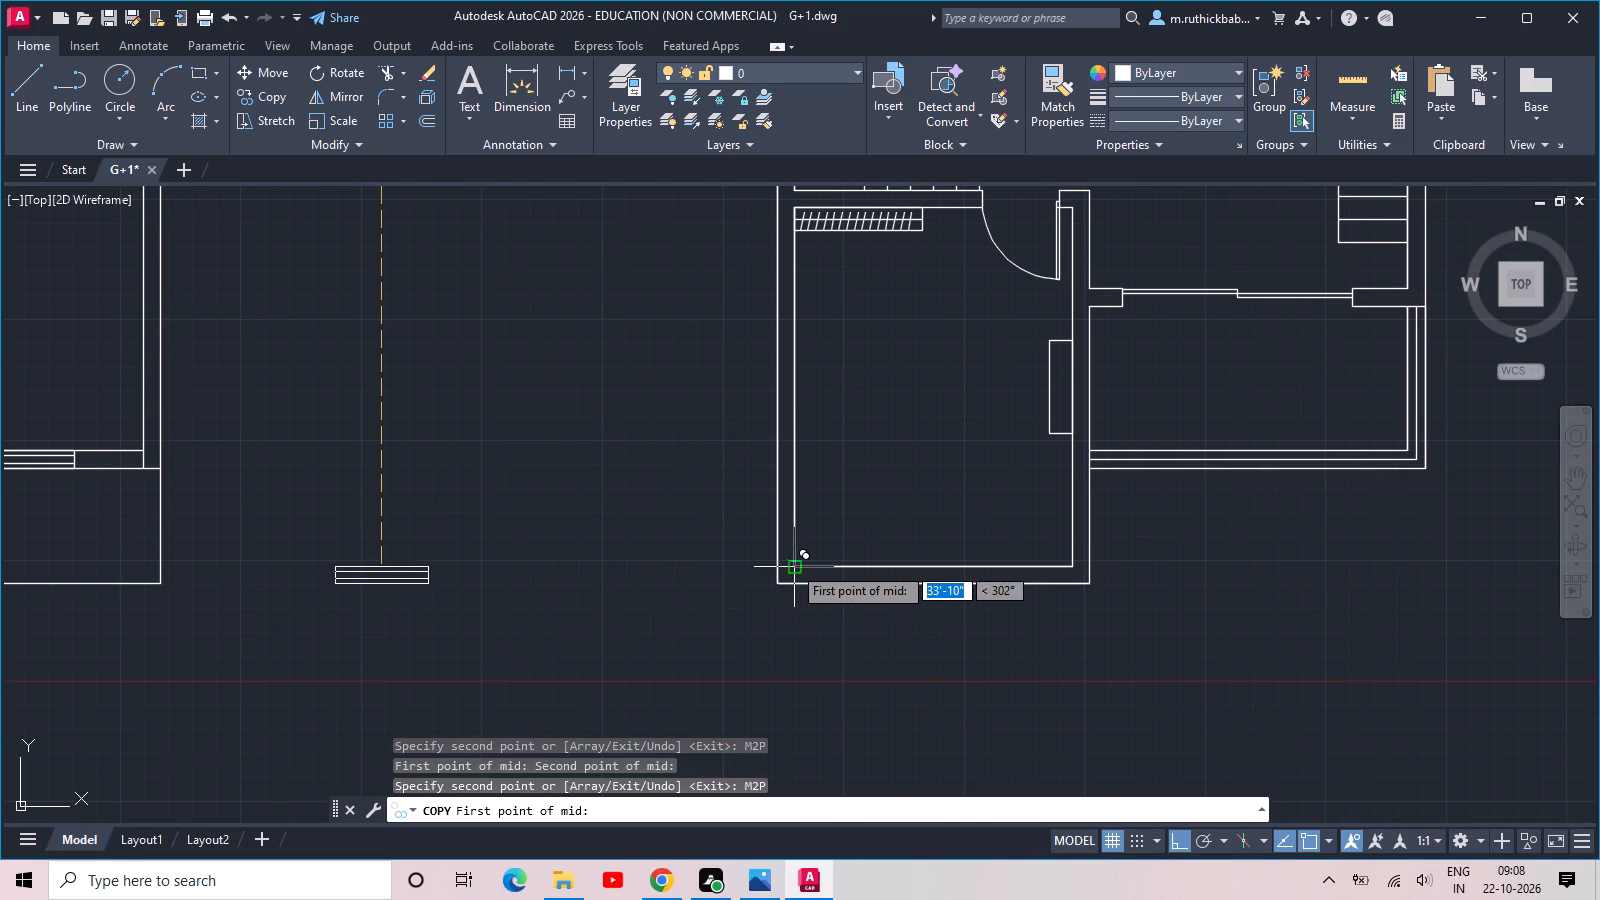
pyautogui.click(792, 565)
pyautogui.click(1075, 568)
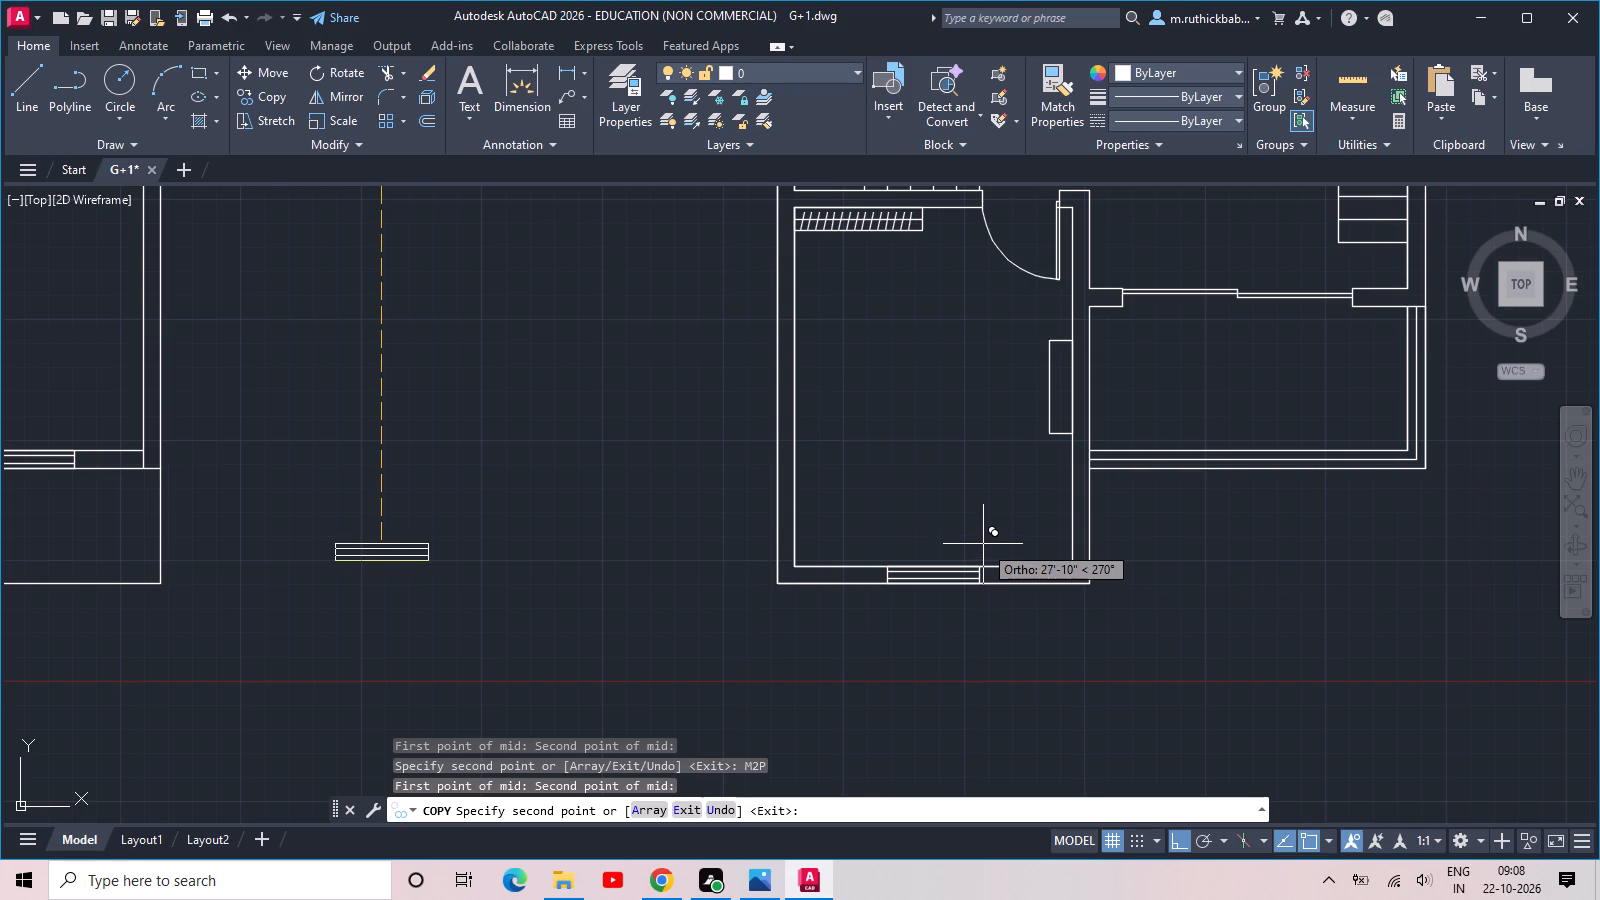
pyautogui.scroll(-1, 785, 537)
pyautogui.moveTo(765, 511); pyautogui.dragTo(877, 833, button='middle')
pyautogui.press('Escape')
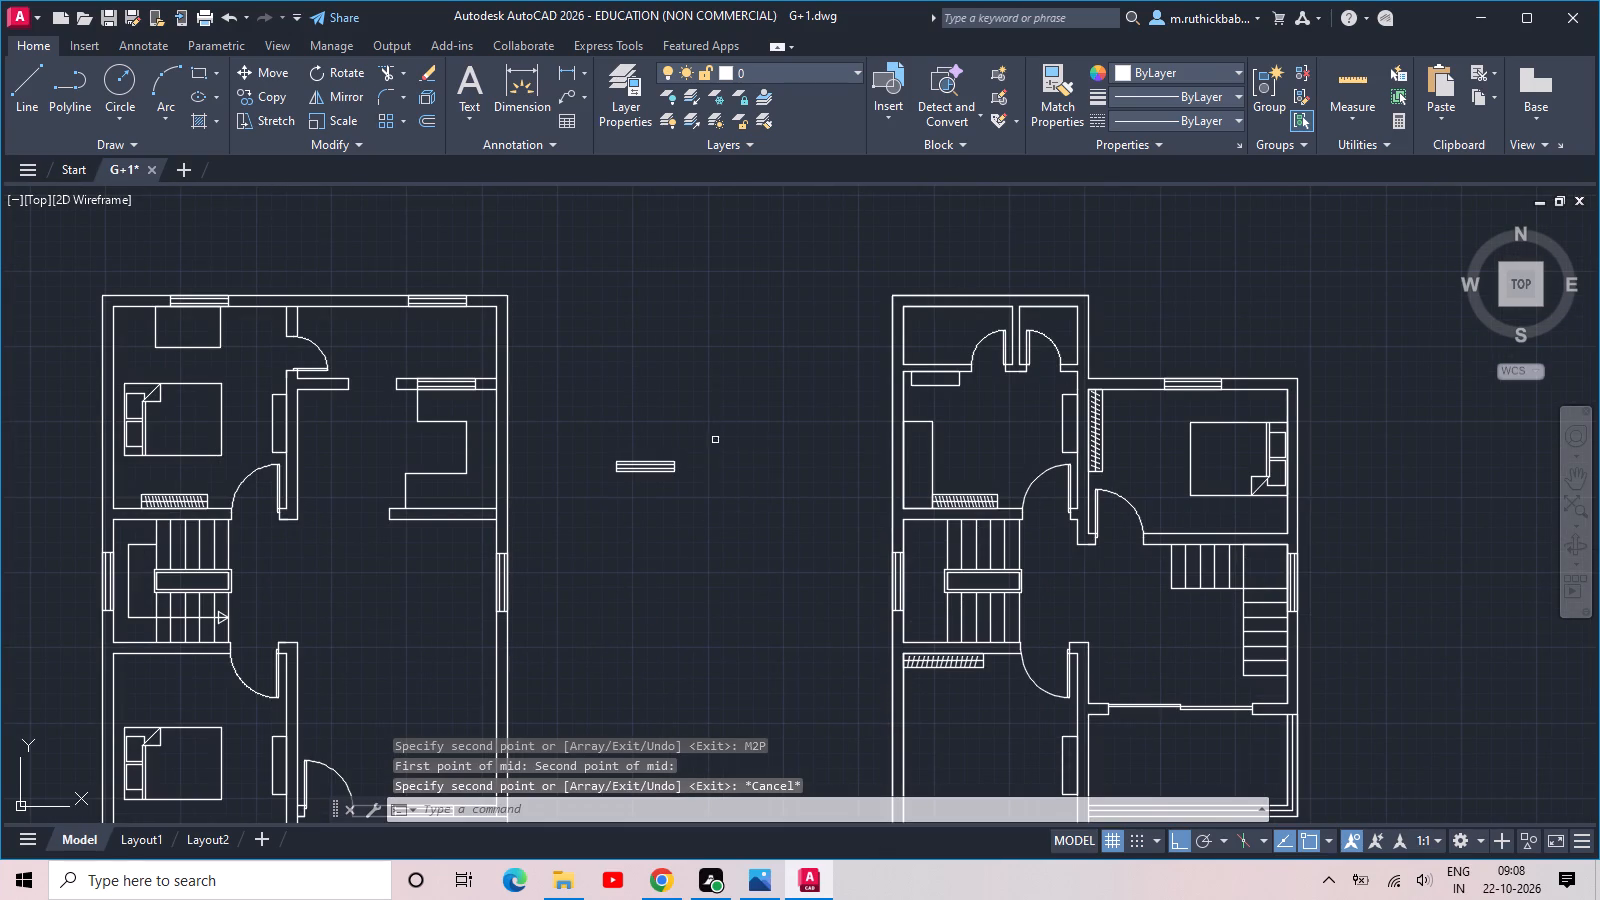
# Stretch the left end of the window above the first plan's kitchen horizontally outward, to about twice the window's length.
pyautogui.click(268, 122)
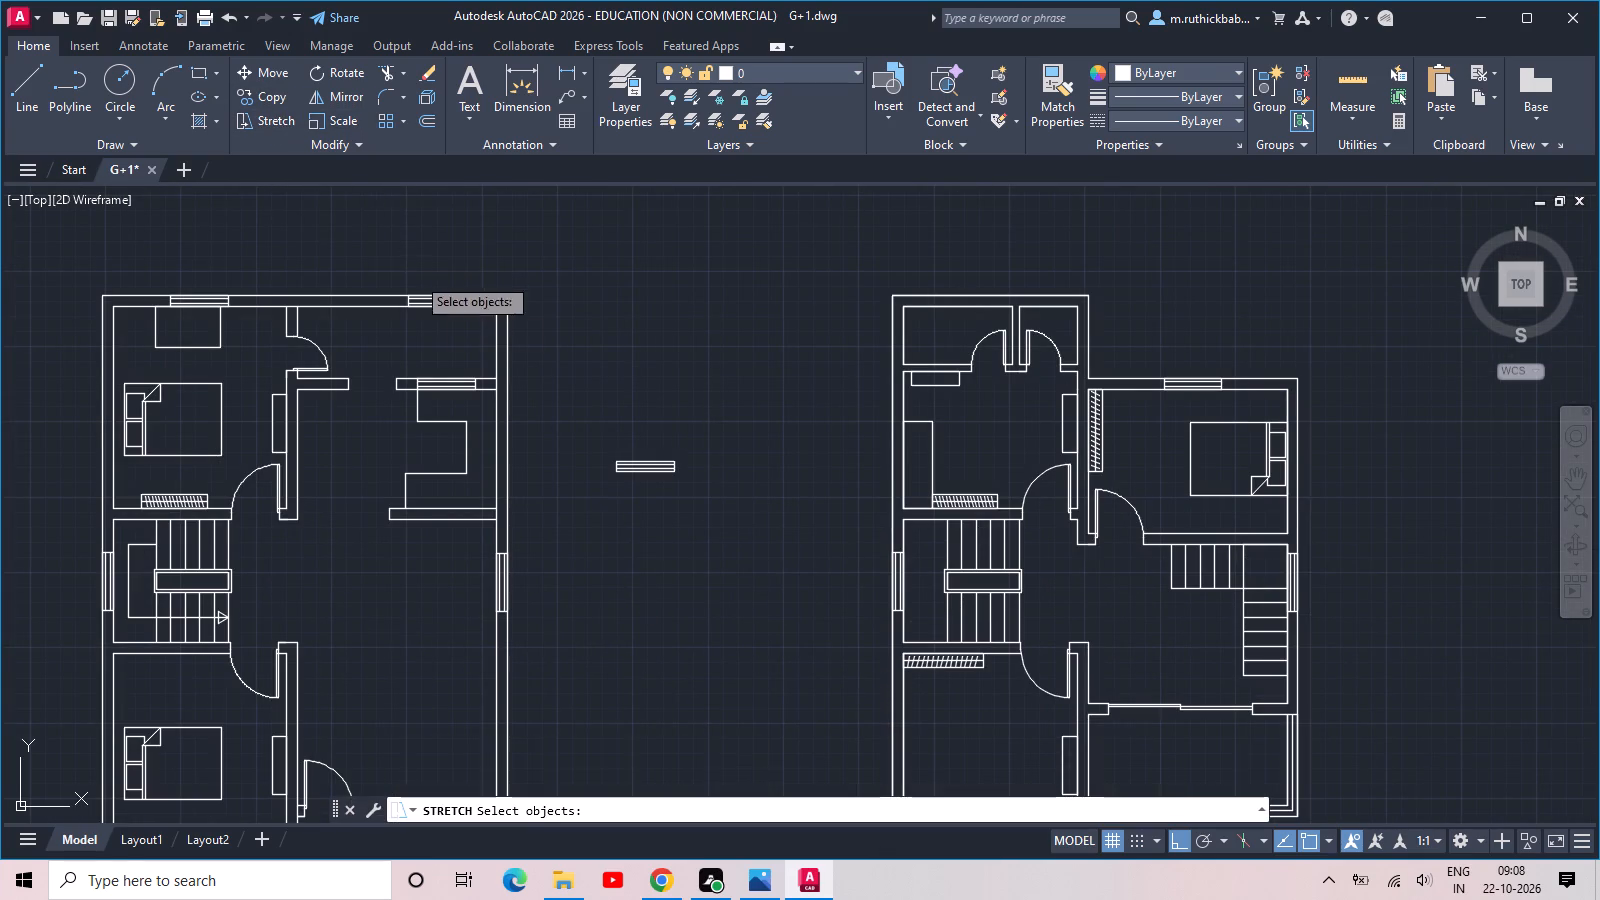
pyautogui.scroll(3, 436, 311)
pyautogui.moveTo(397, 310); pyautogui.dragTo(480, 441, button='middle')
pyautogui.click(401, 321)
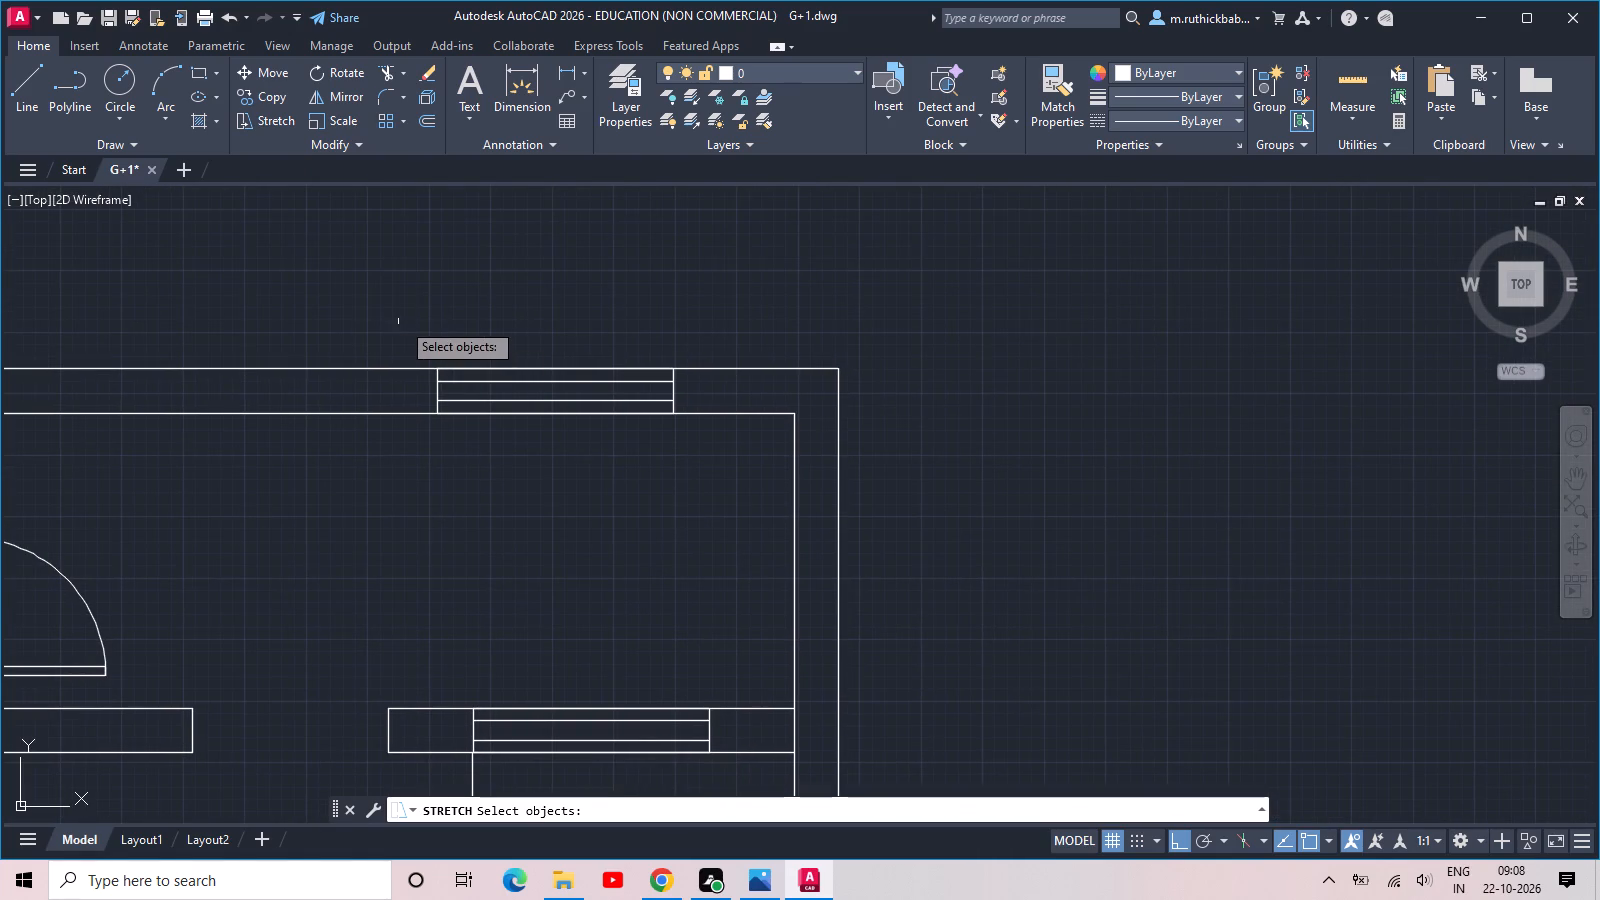
pyautogui.click(482, 462)
pyautogui.click(499, 464)
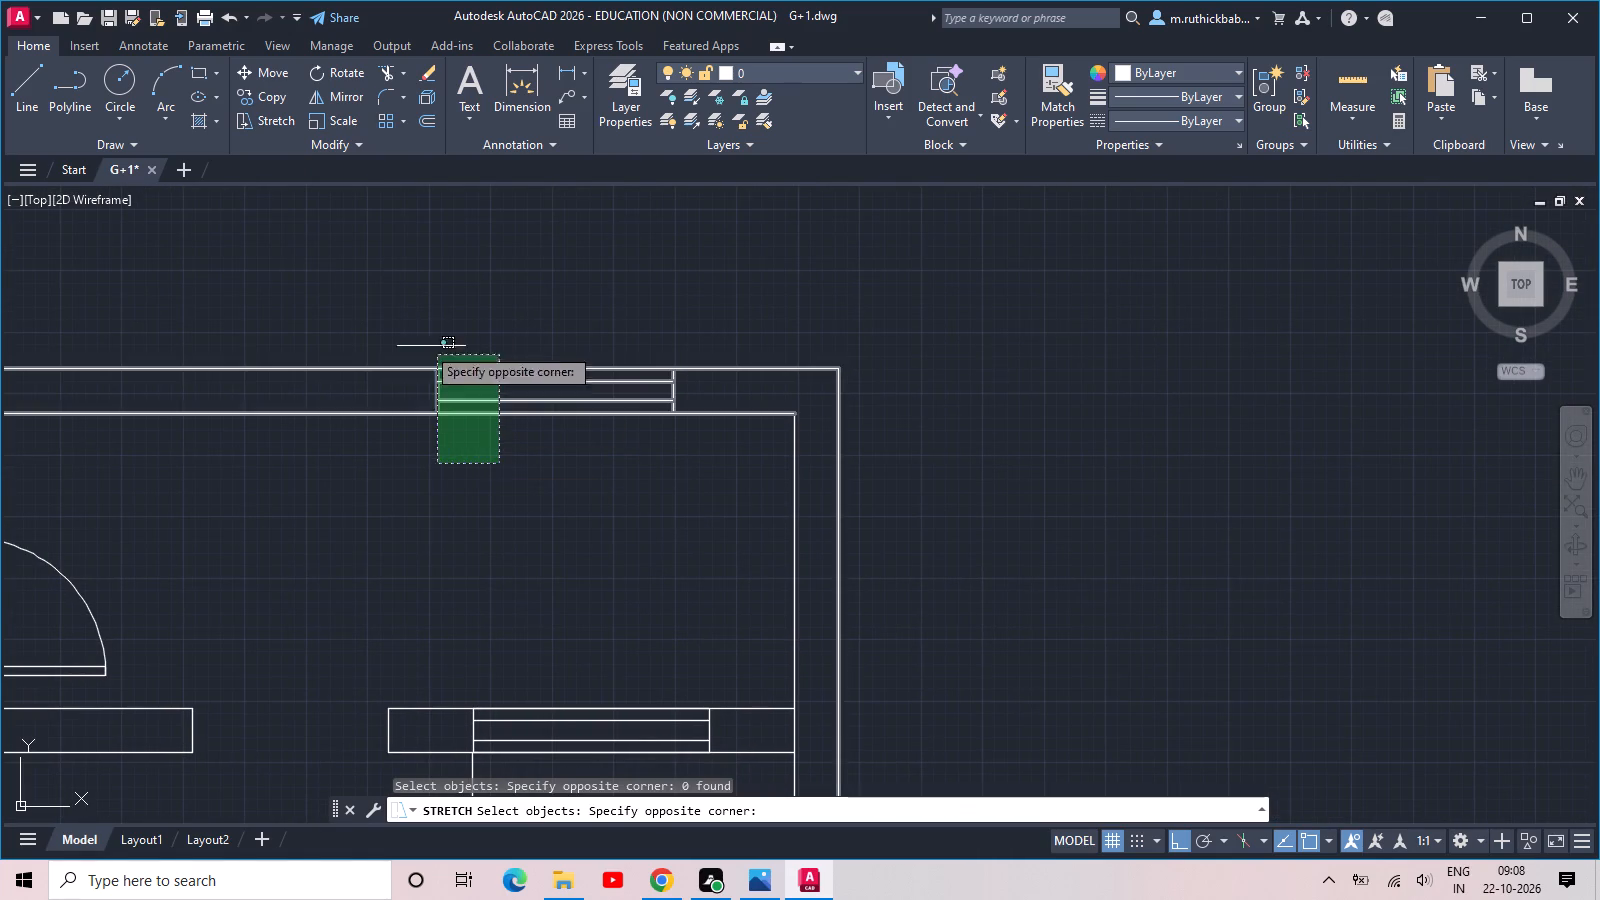
pyautogui.click(403, 317)
pyautogui.press('space')
pyautogui.click(437, 389)
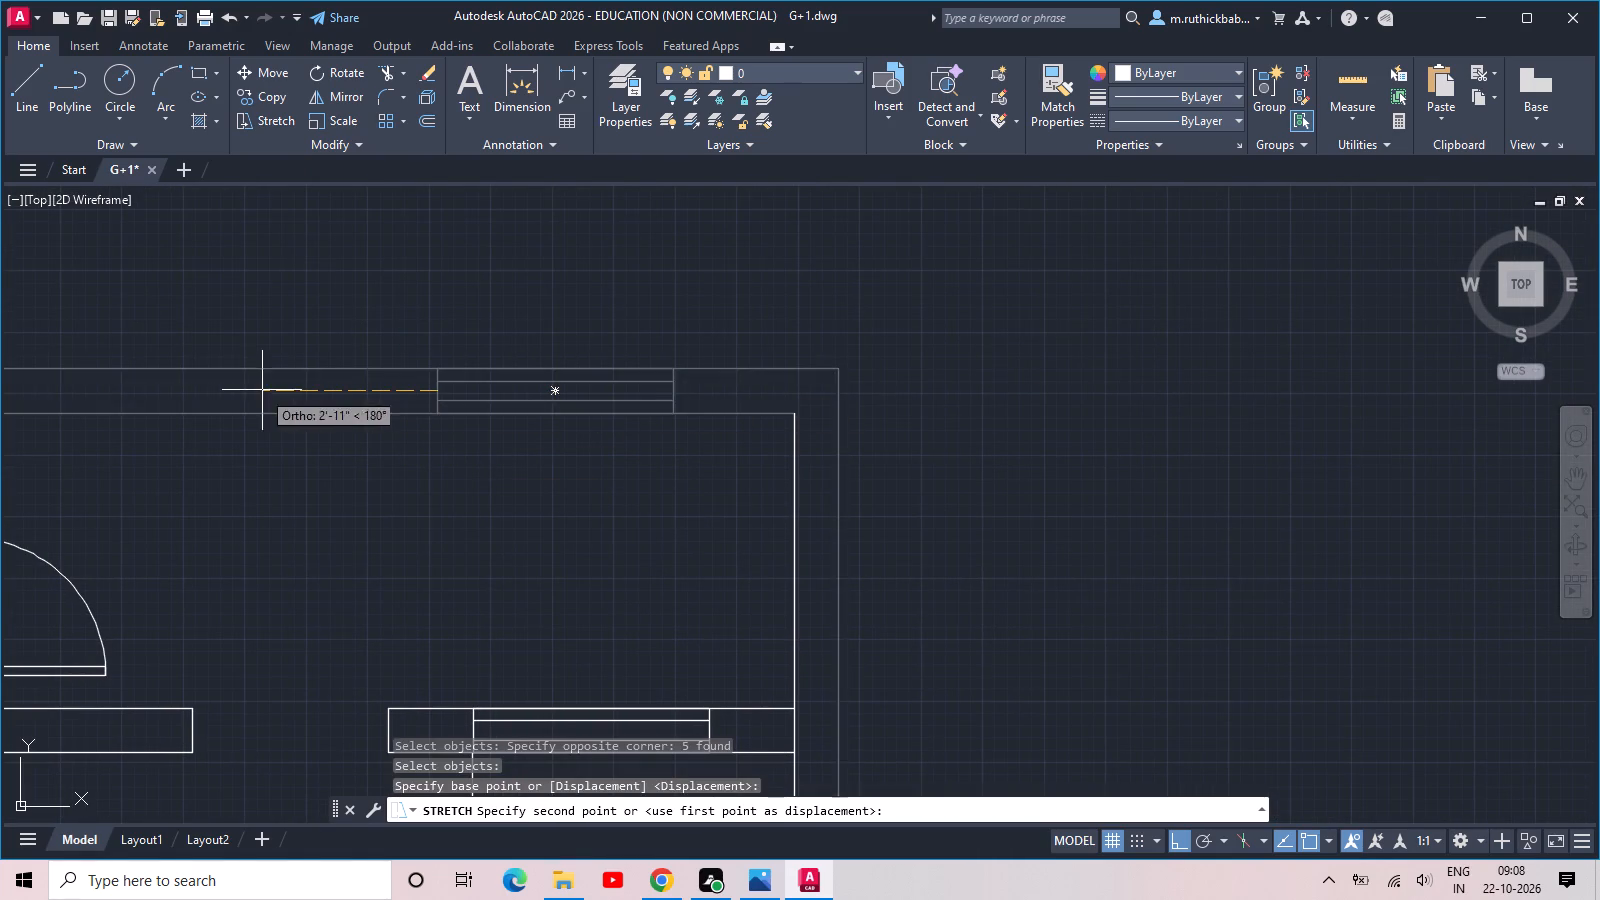
pyautogui.click(189, 387)
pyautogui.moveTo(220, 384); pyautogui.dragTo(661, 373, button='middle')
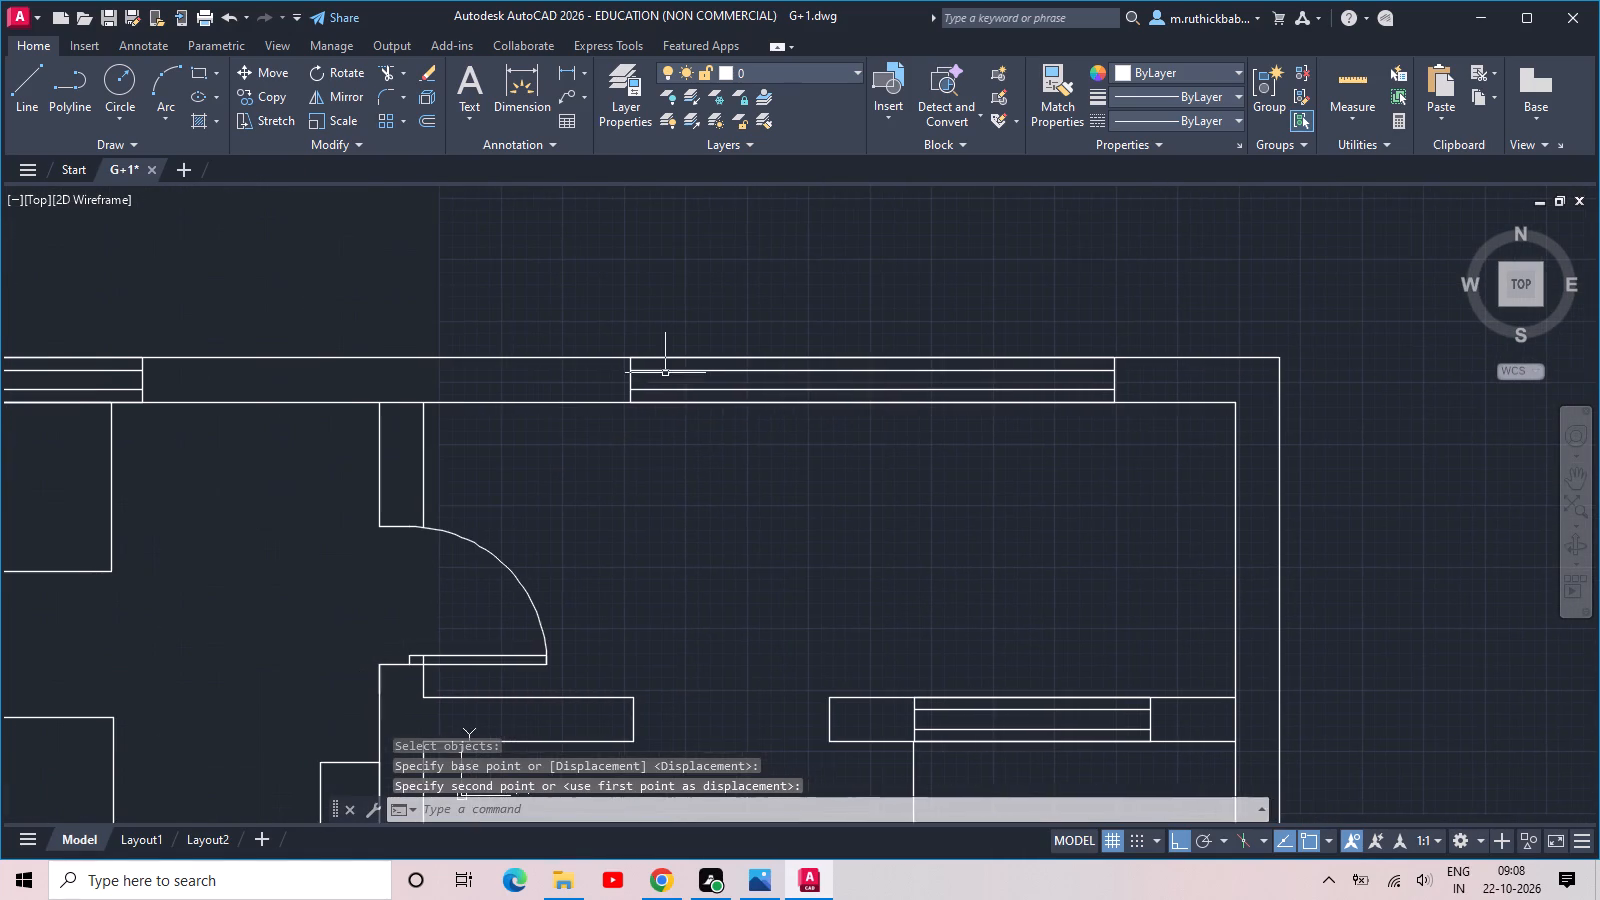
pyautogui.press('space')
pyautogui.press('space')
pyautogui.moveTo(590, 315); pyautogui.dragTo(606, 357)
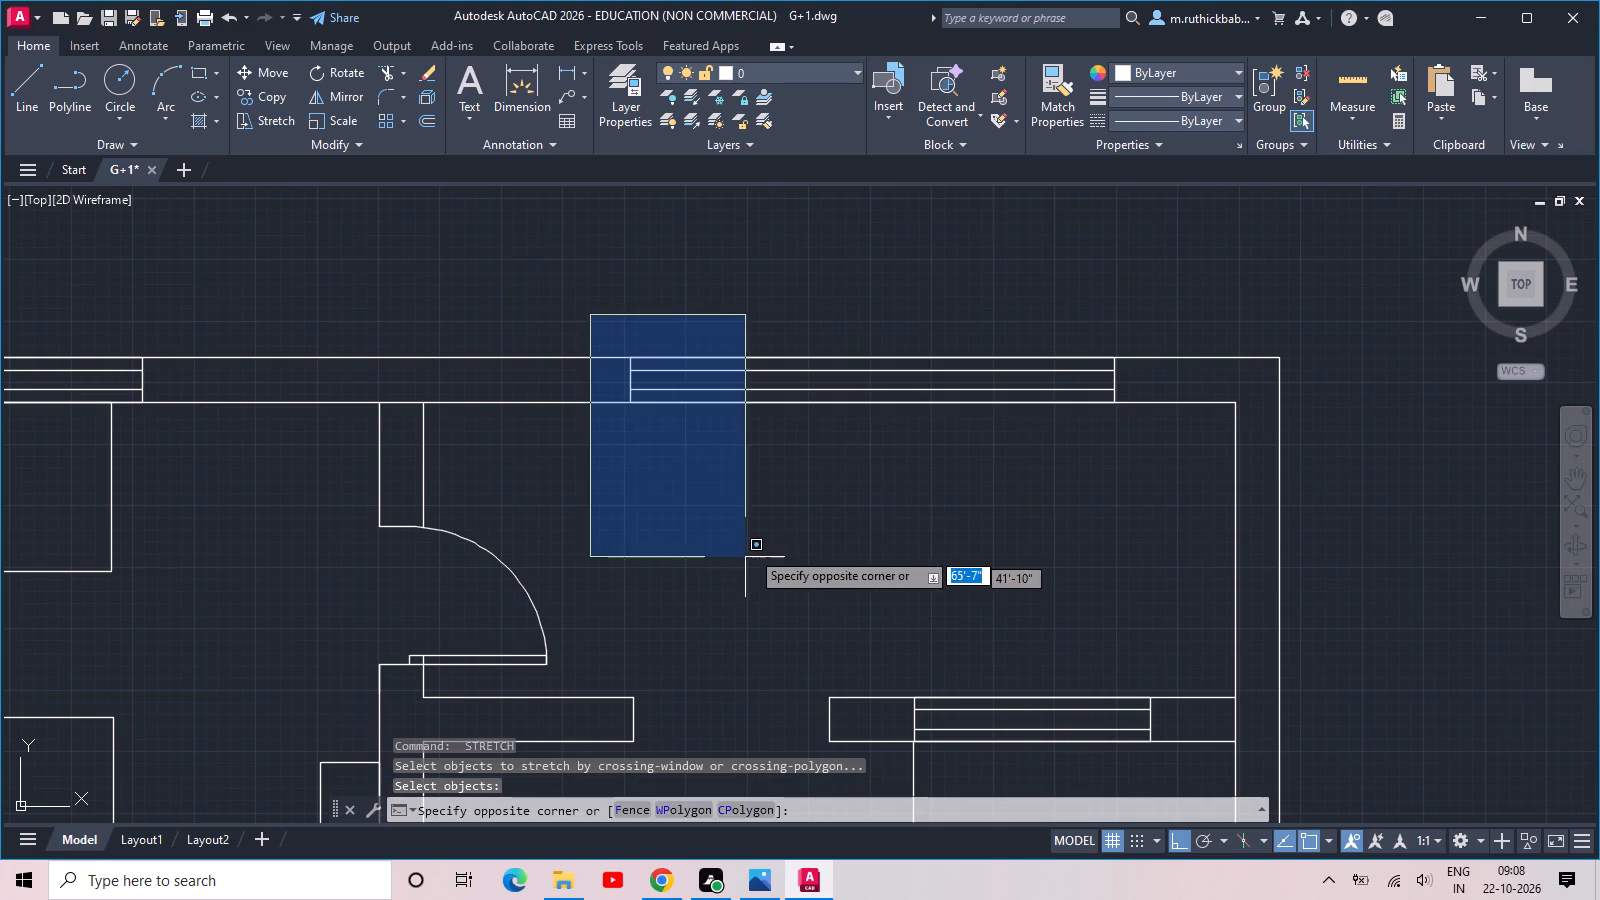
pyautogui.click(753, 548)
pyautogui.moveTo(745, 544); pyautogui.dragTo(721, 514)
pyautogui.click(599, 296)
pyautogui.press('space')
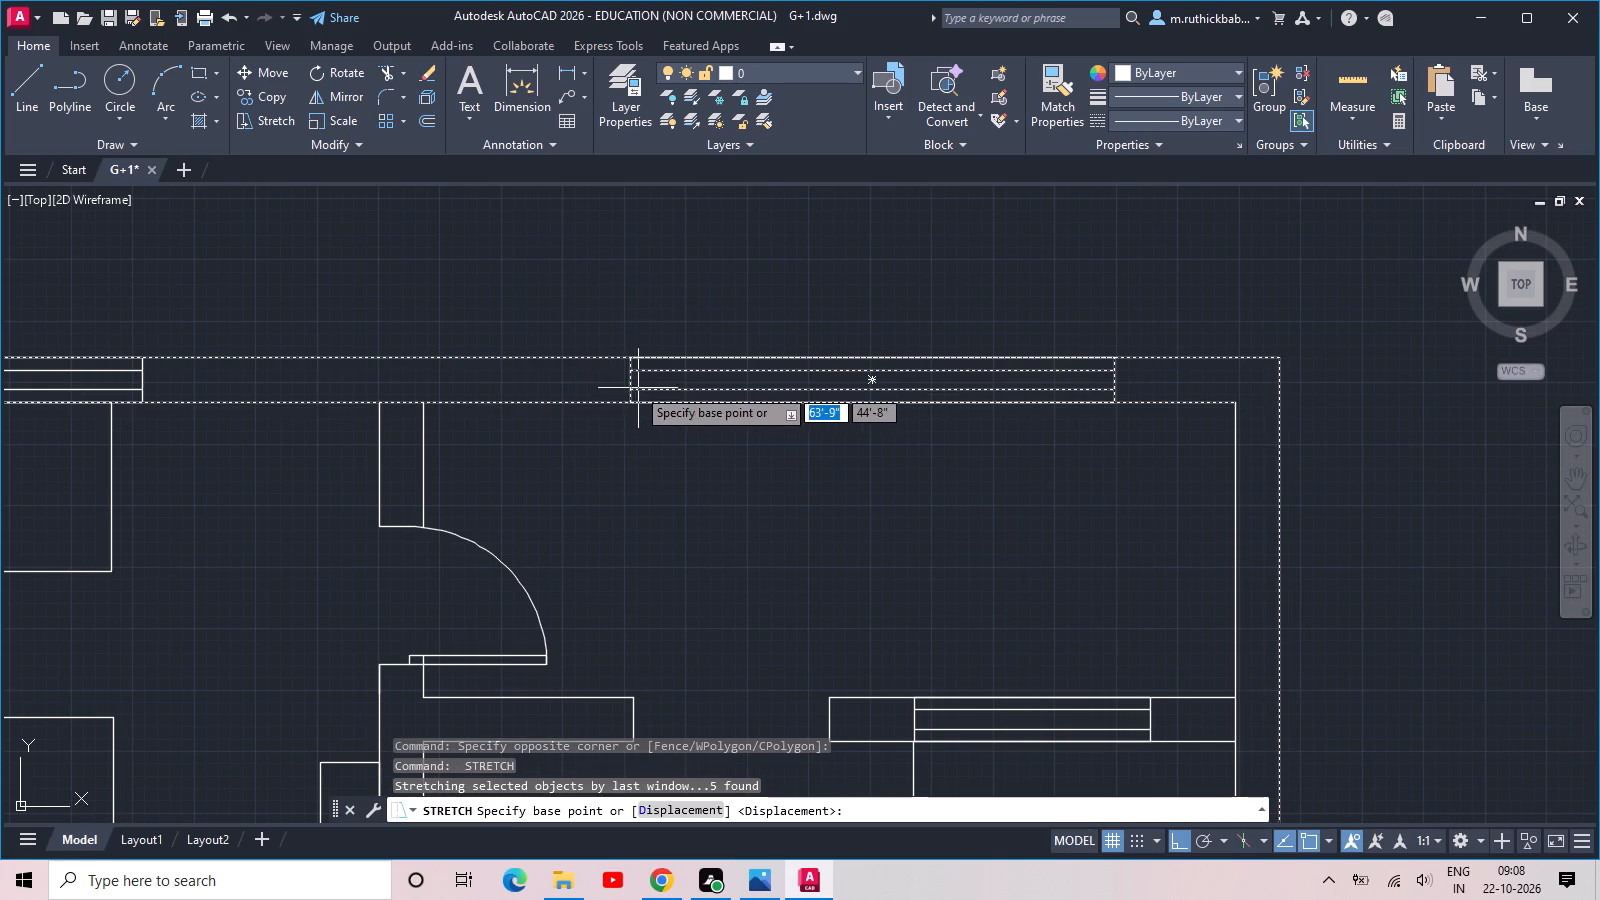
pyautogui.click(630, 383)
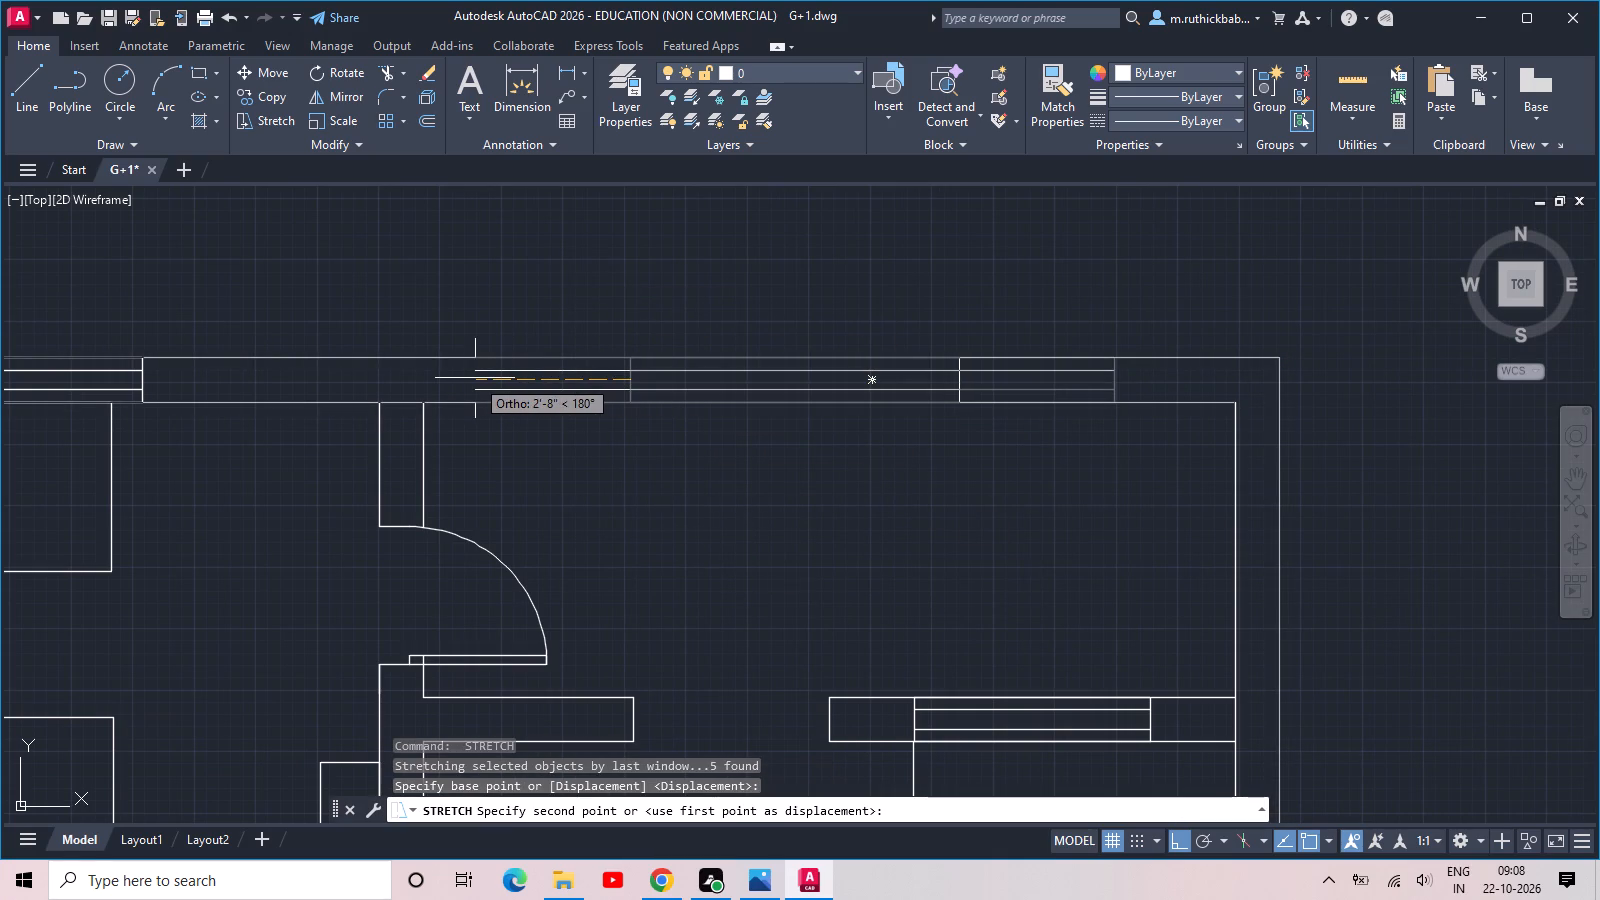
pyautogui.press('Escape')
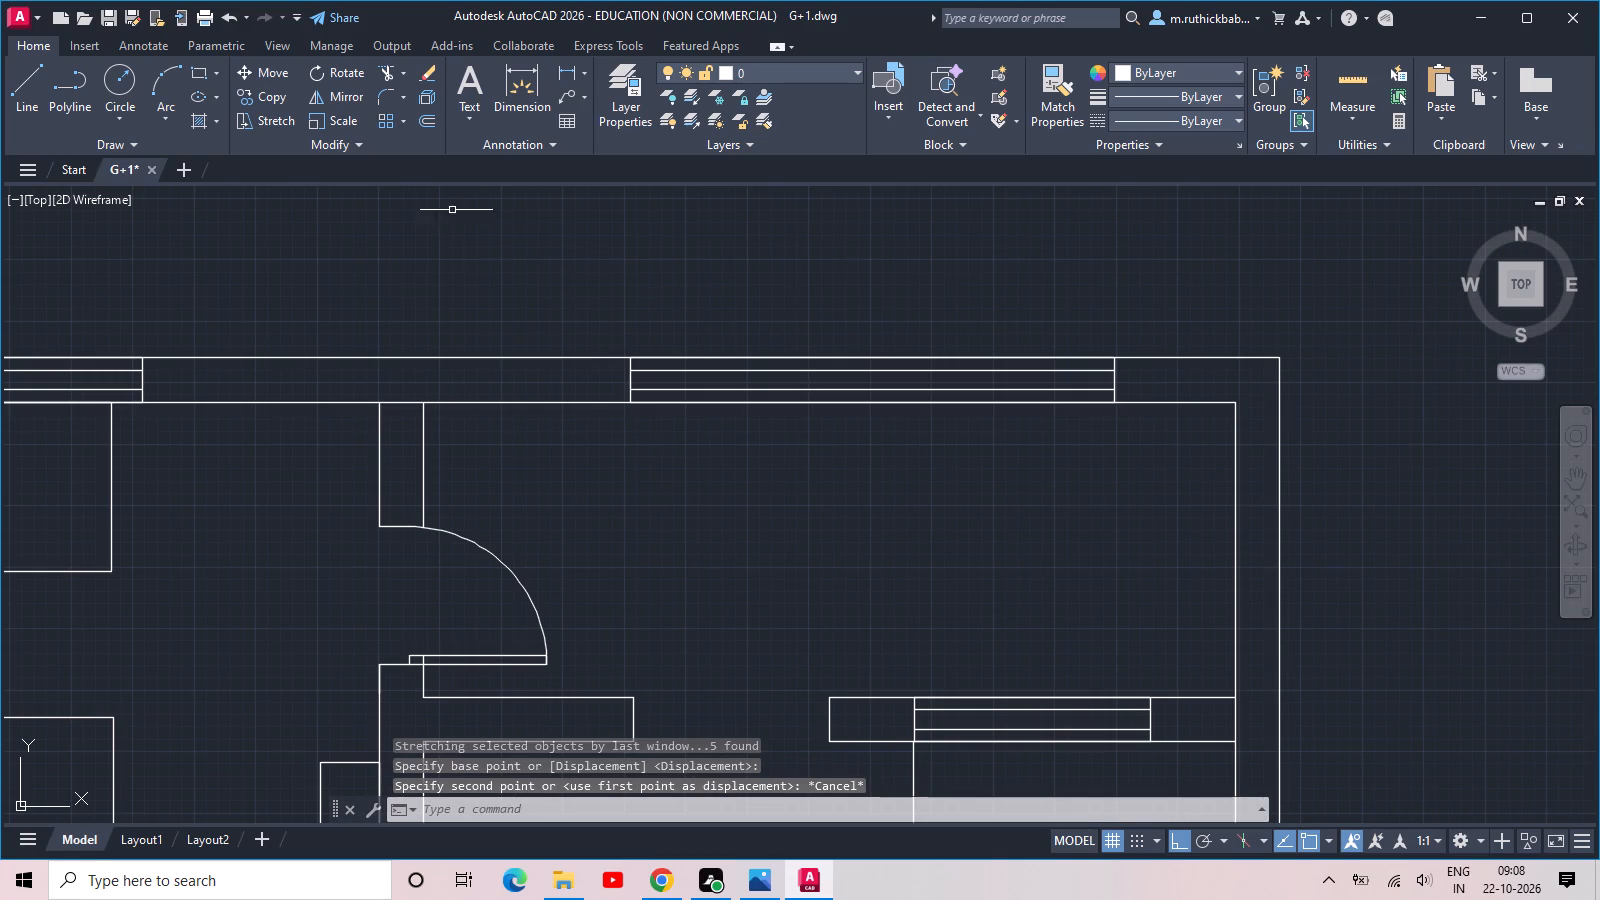
# Stretch the left end of the window above the first plan's kitchen farther outward horizontally, lengthening the window toward the room's door.
pyautogui.click(250, 121)
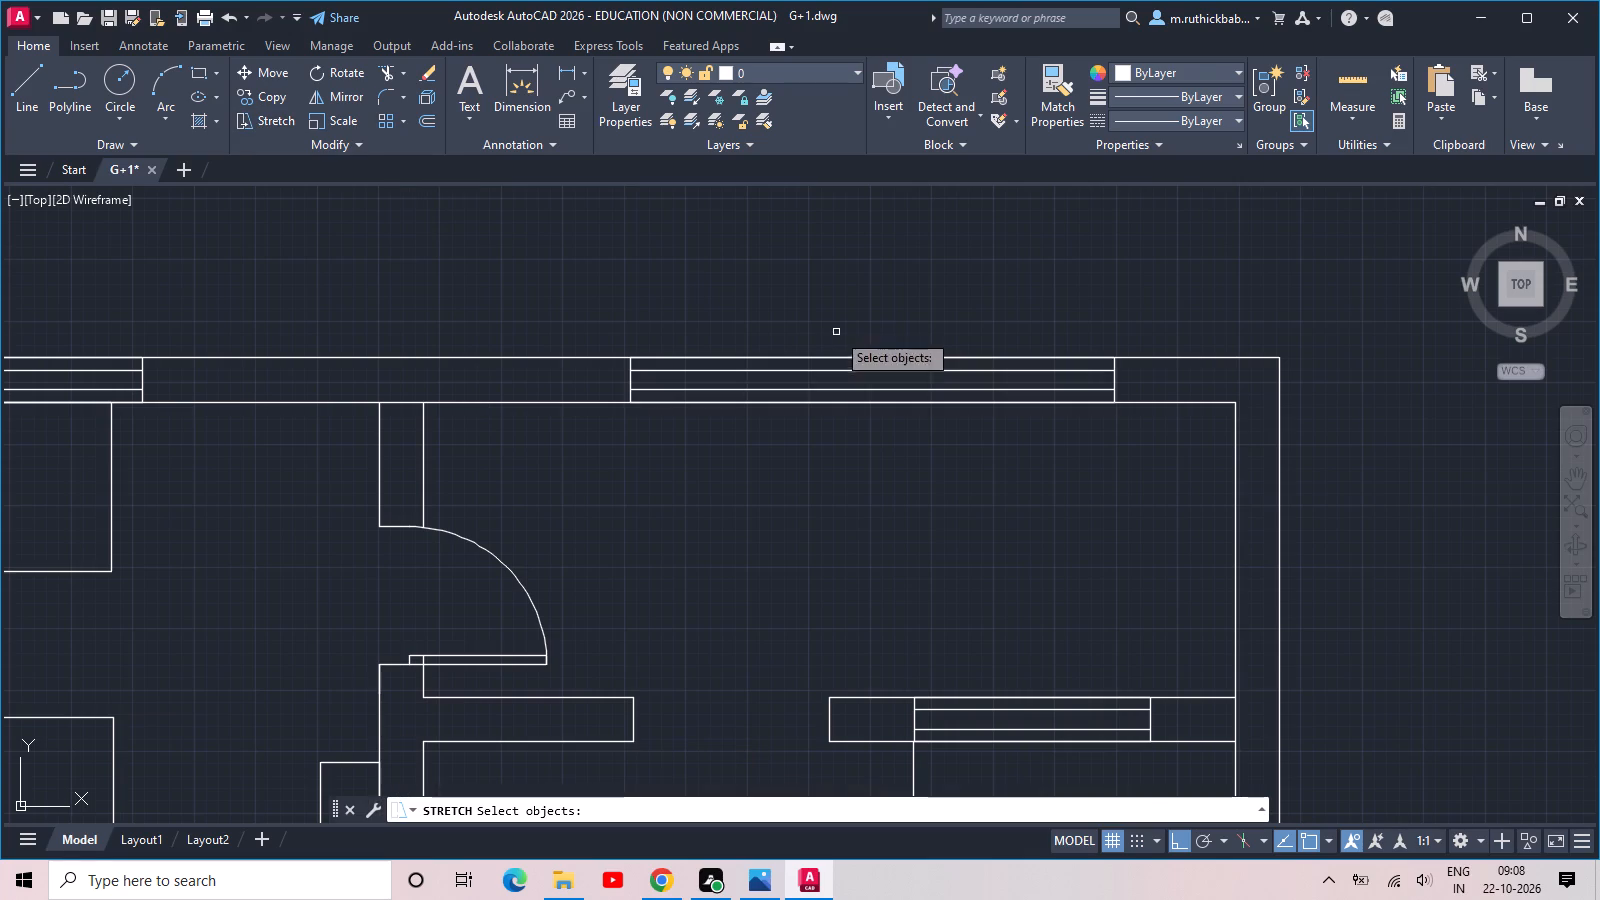
pyautogui.moveTo(768, 470); pyautogui.dragTo(764, 455)
pyautogui.click(582, 247)
pyautogui.press('space')
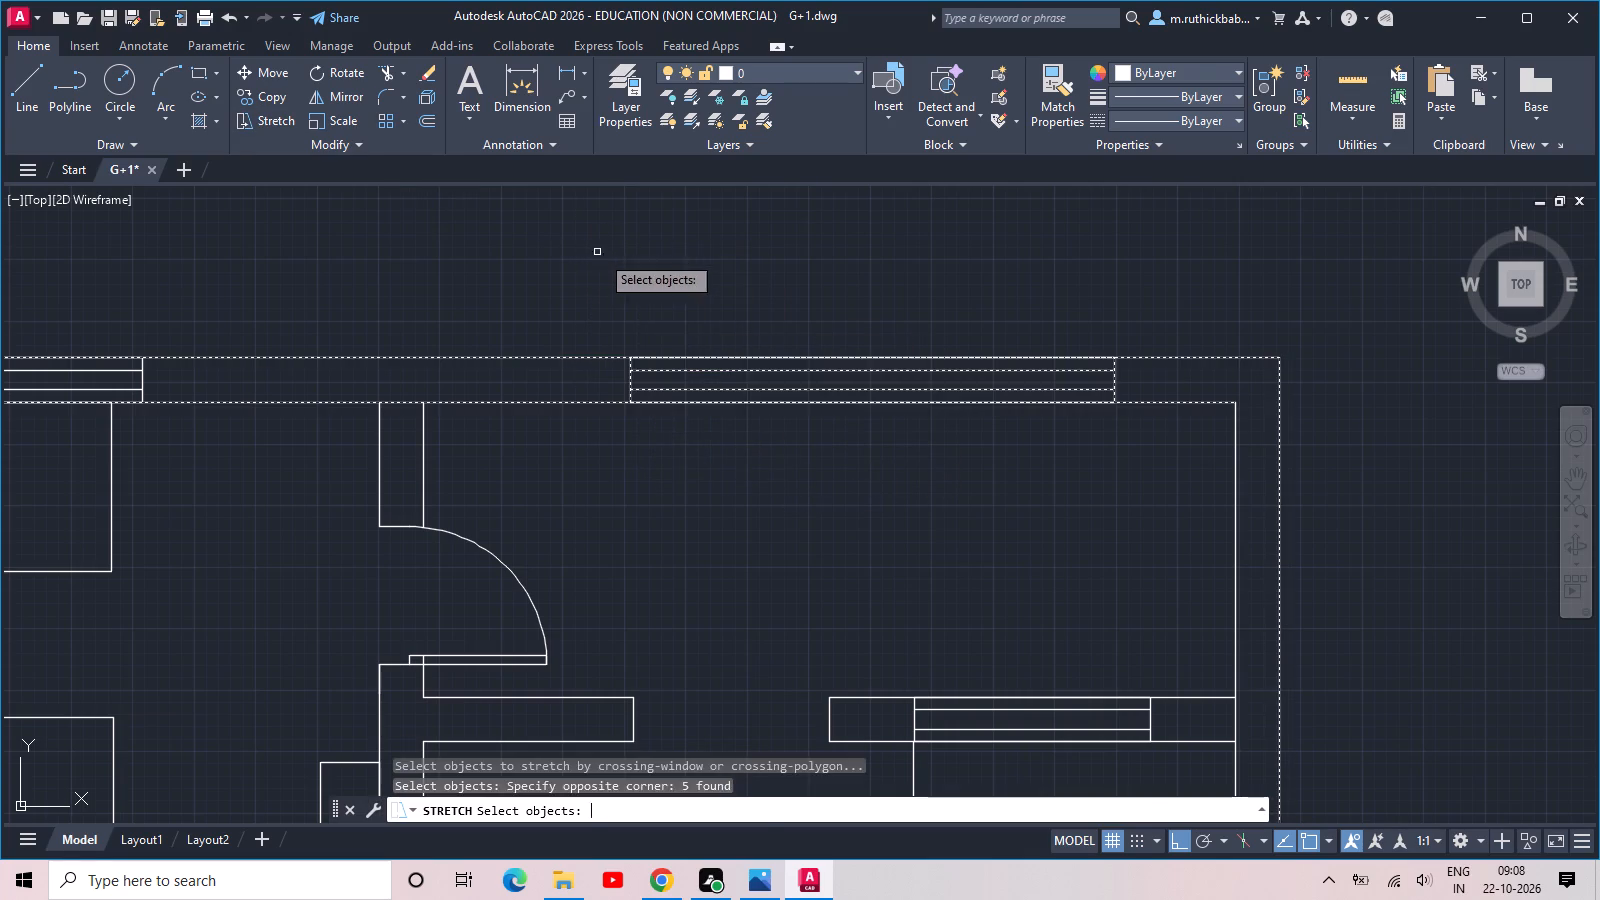
pyautogui.click(636, 381)
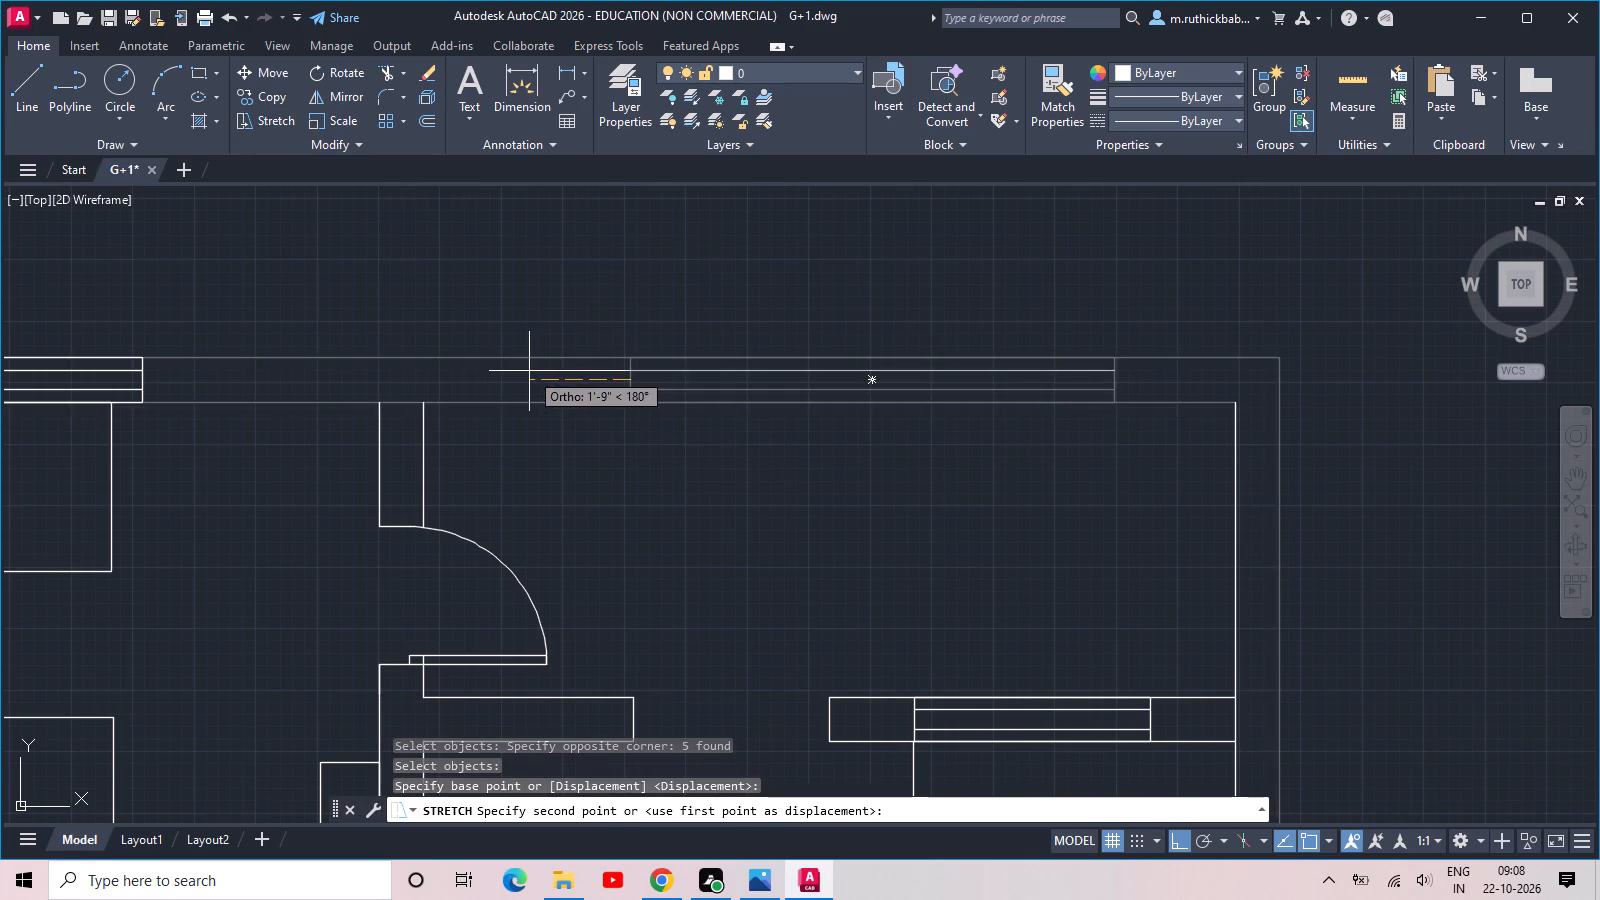
pyautogui.click(497, 376)
pyautogui.press('Escape')
# Rotate the loose spare window between the two plans 90° about its upper right corner so it stands vertical.
pyautogui.scroll(-2, 659, 343)
pyautogui.moveTo(864, 386); pyautogui.dragTo(595, 346, button='middle')
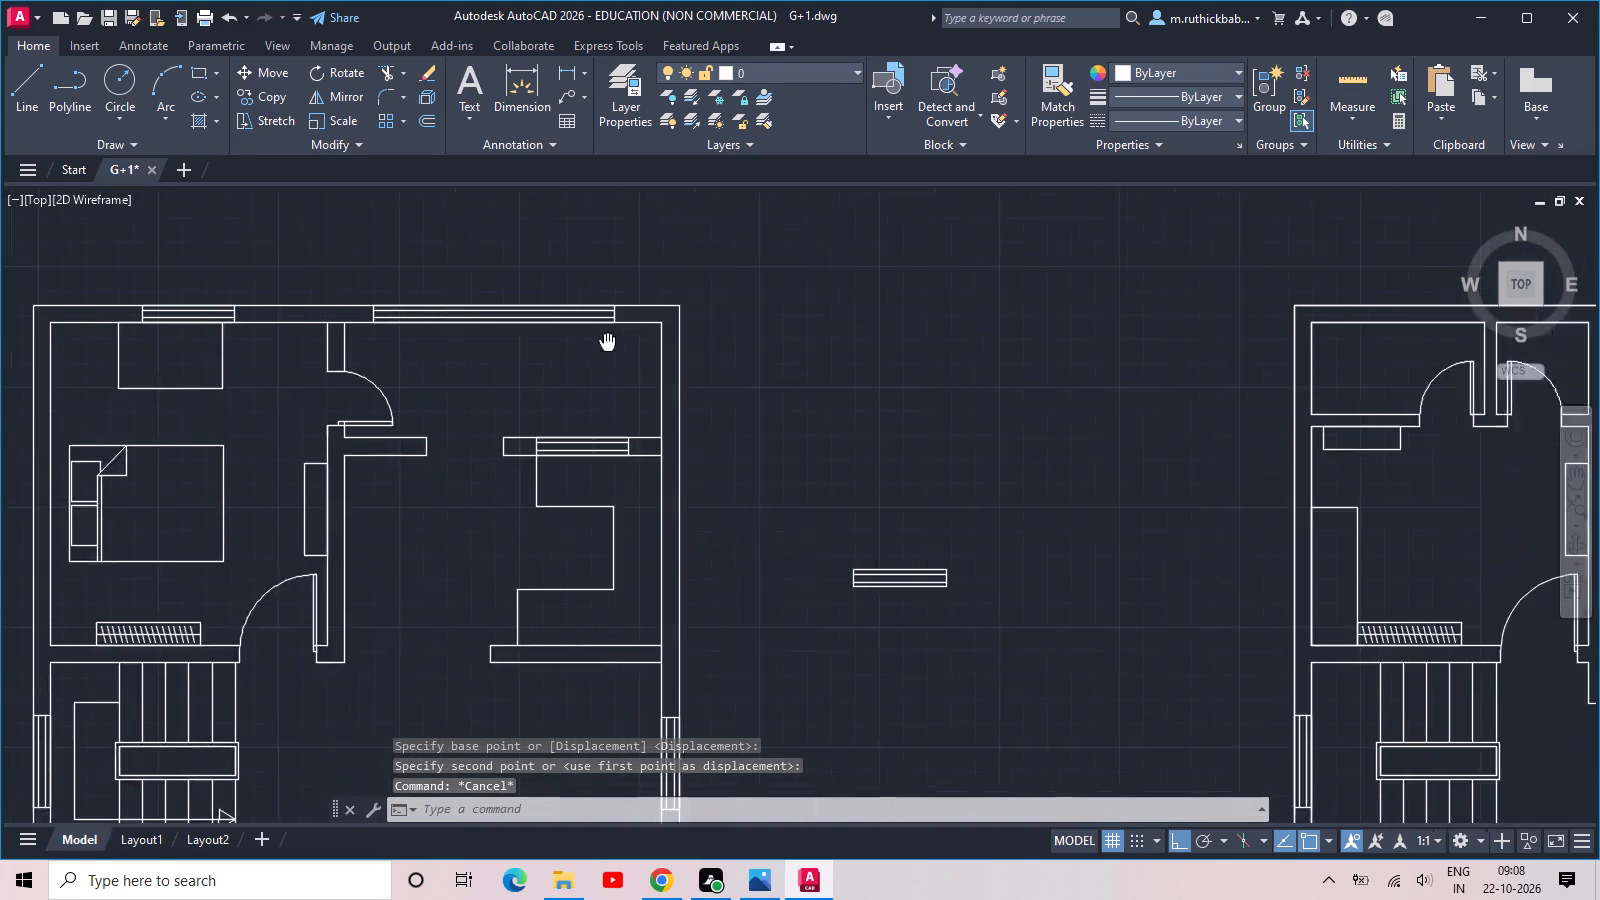
pyautogui.moveTo(595, 346); pyautogui.dragTo(582, 348, button='middle')
pyautogui.scroll(-1, 570, 364)
pyautogui.moveTo(934, 460); pyautogui.dragTo(872, 395, button='middle')
pyautogui.scroll(2, 797, 444)
pyautogui.click(636, 319)
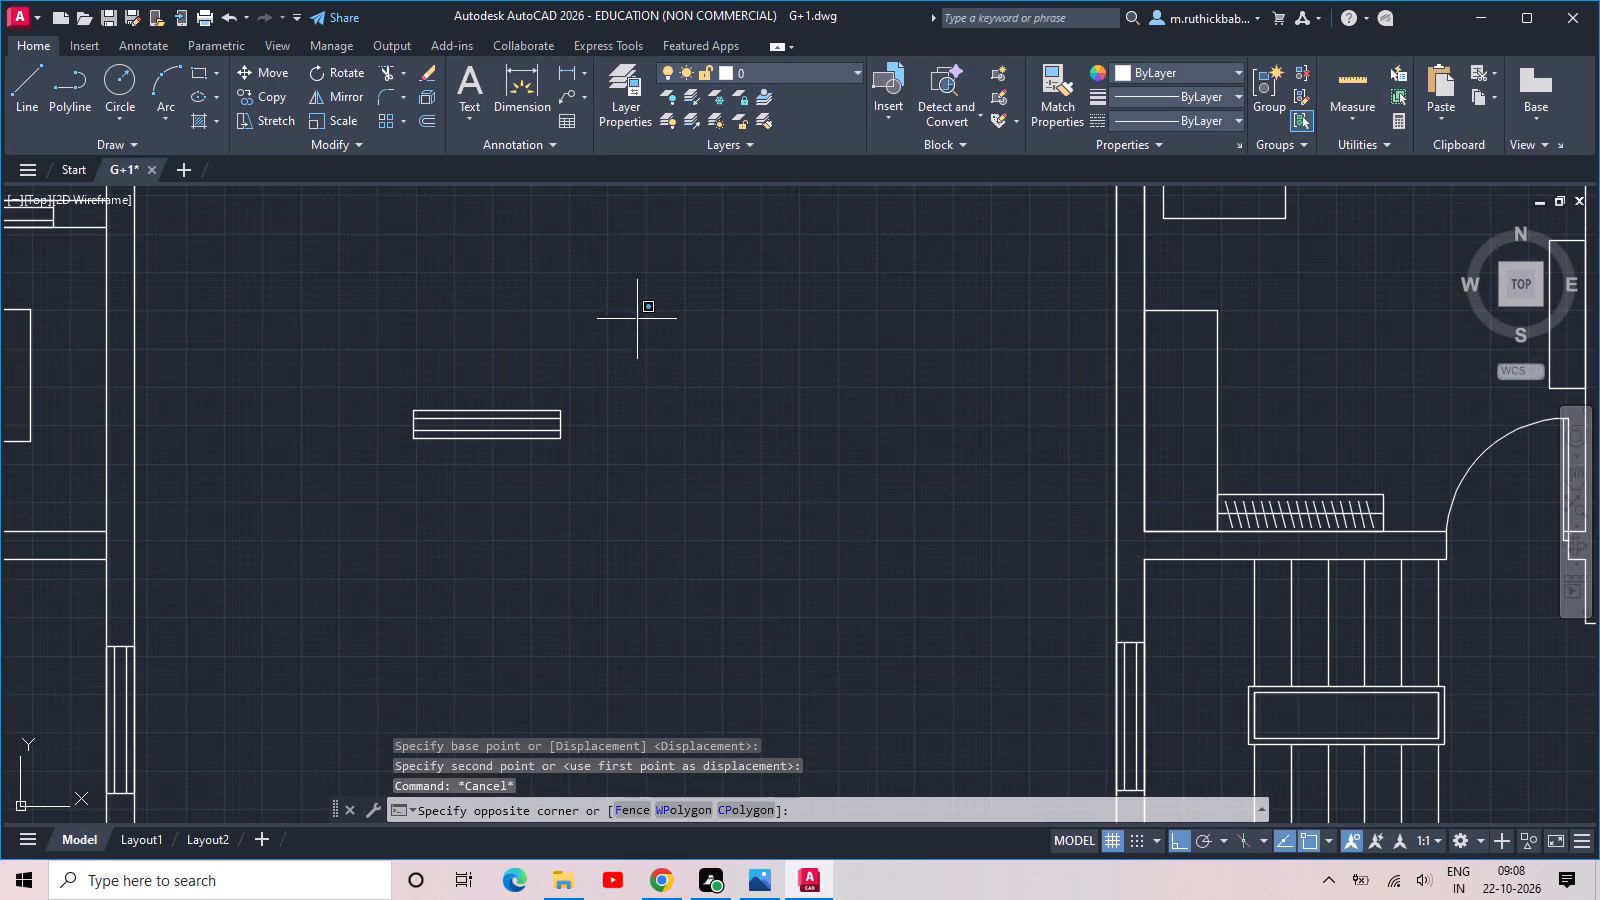
pyautogui.click(338, 511)
pyautogui.press('r')
pyautogui.press('o')
pyautogui.press('space')
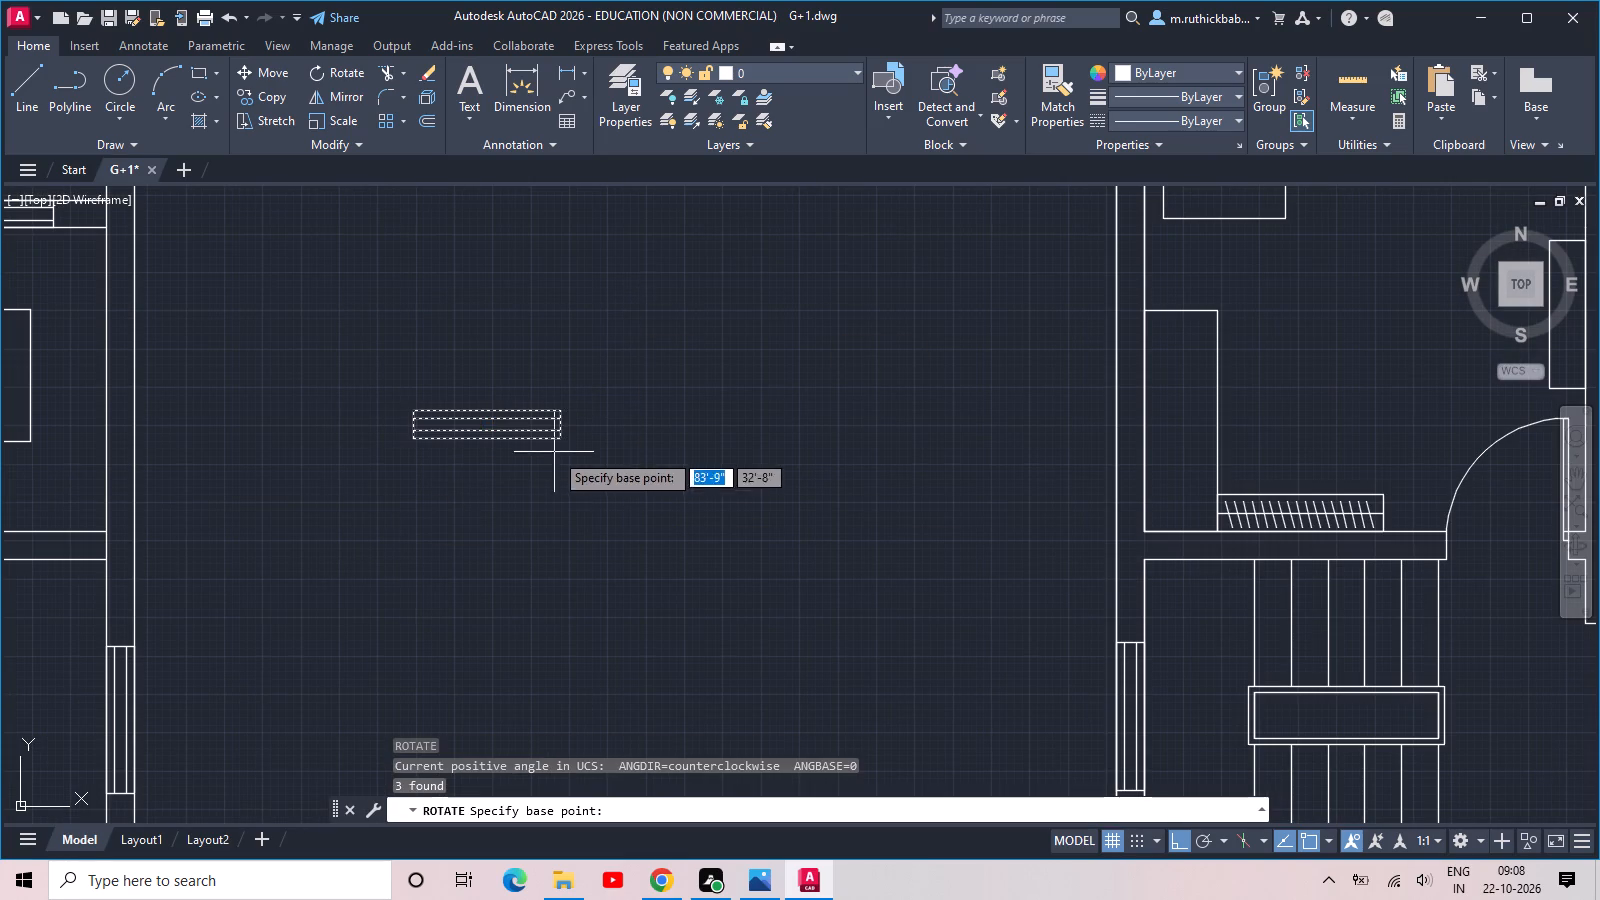
pyautogui.click(556, 409)
pyautogui.click(549, 308)
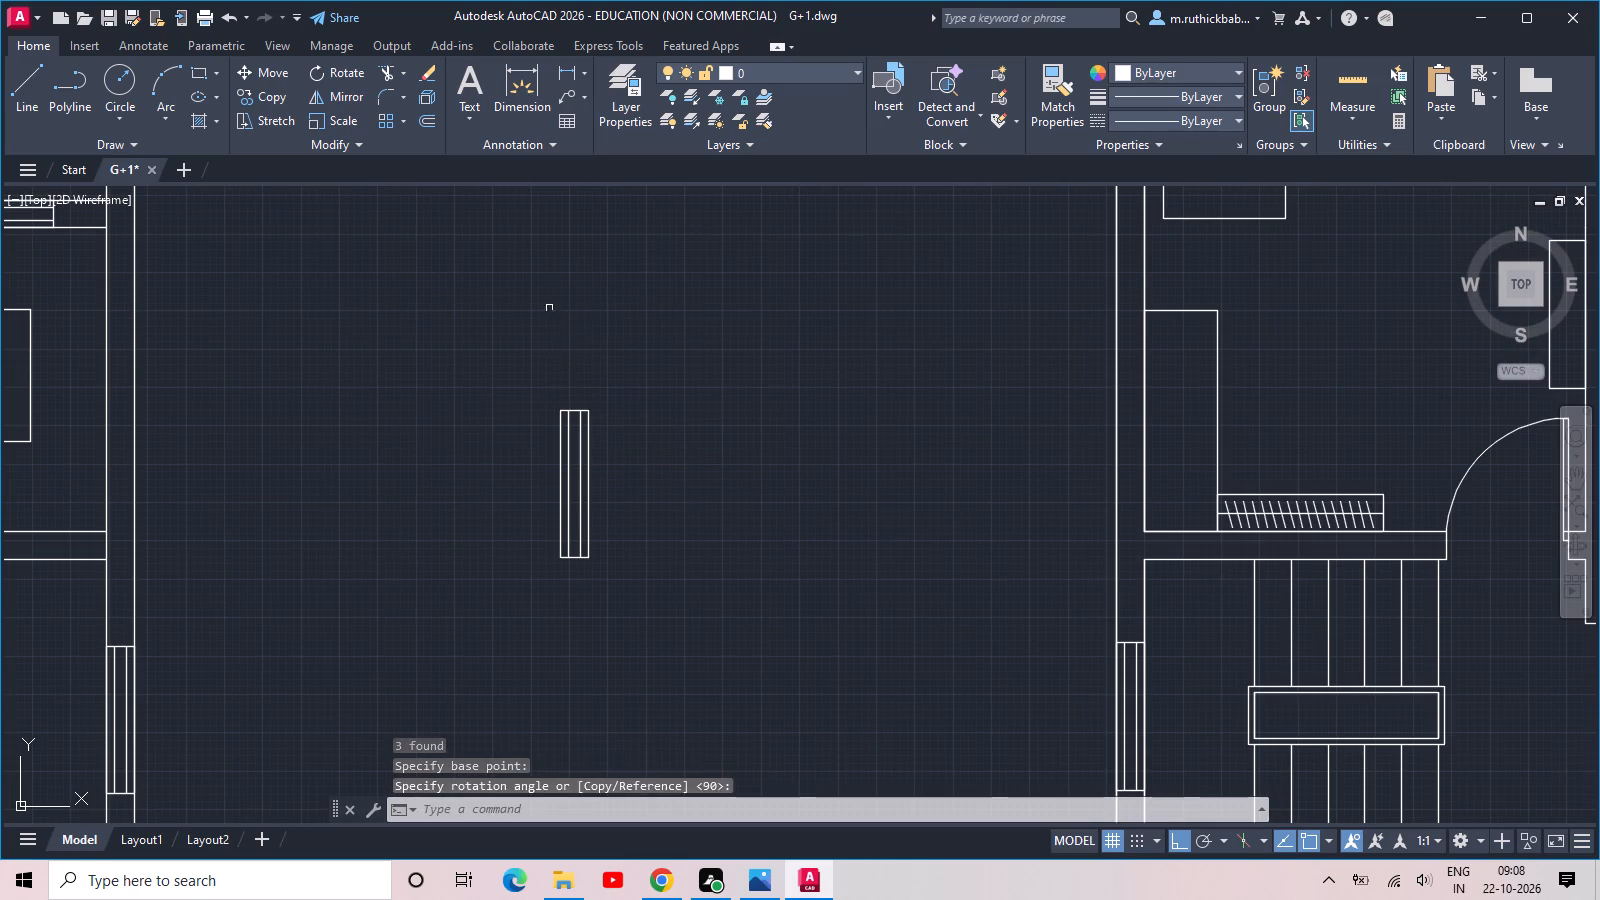
pyautogui.press('Escape')
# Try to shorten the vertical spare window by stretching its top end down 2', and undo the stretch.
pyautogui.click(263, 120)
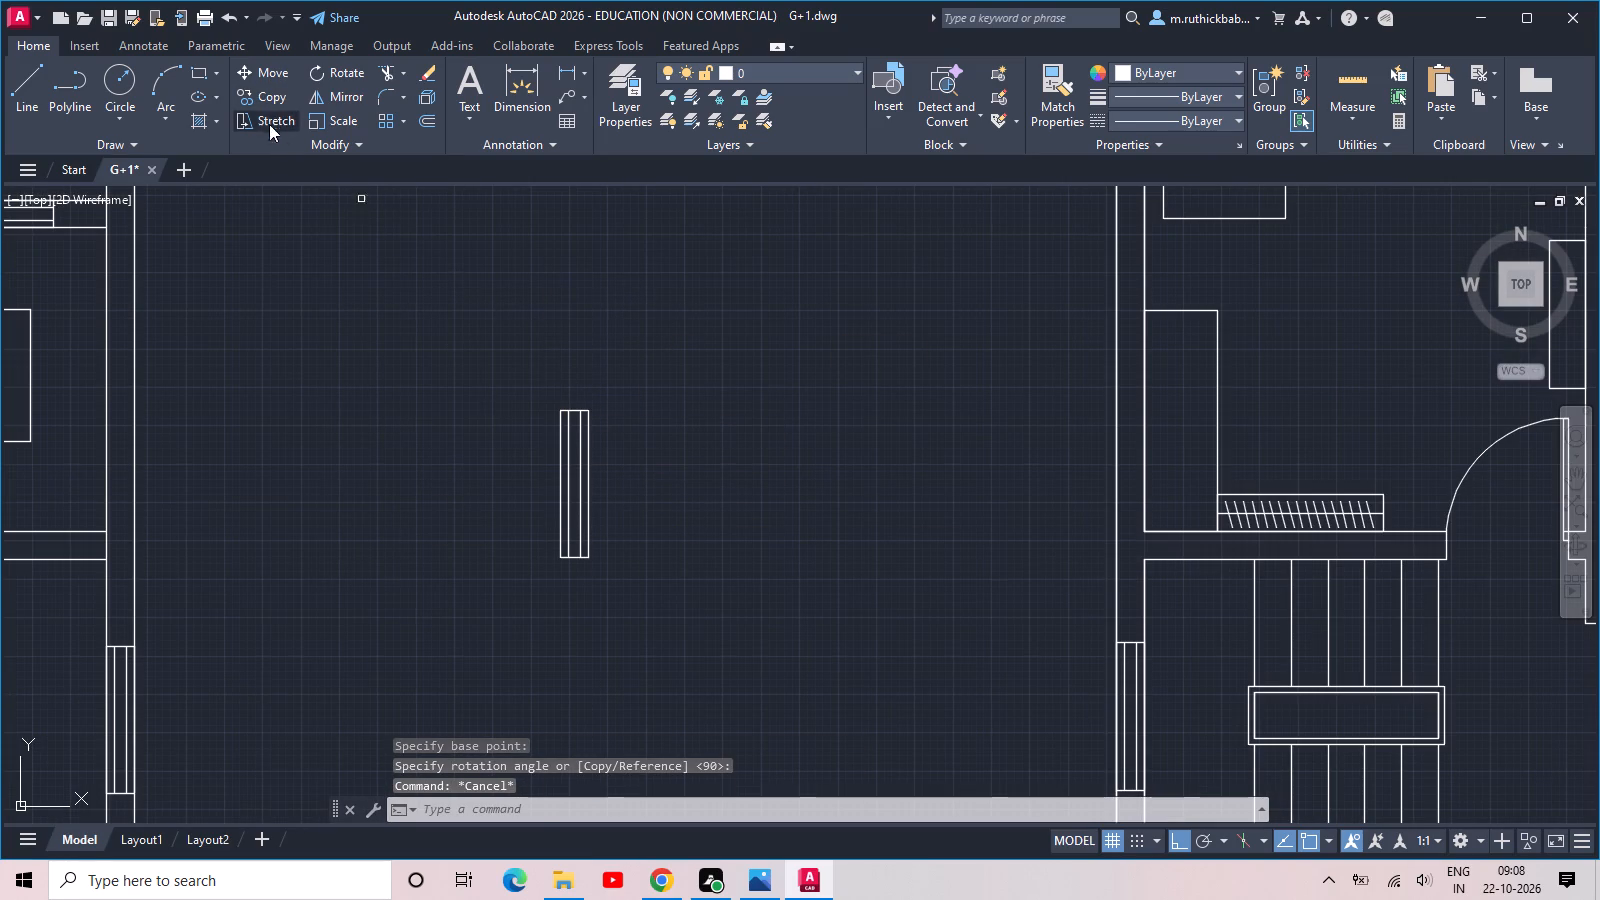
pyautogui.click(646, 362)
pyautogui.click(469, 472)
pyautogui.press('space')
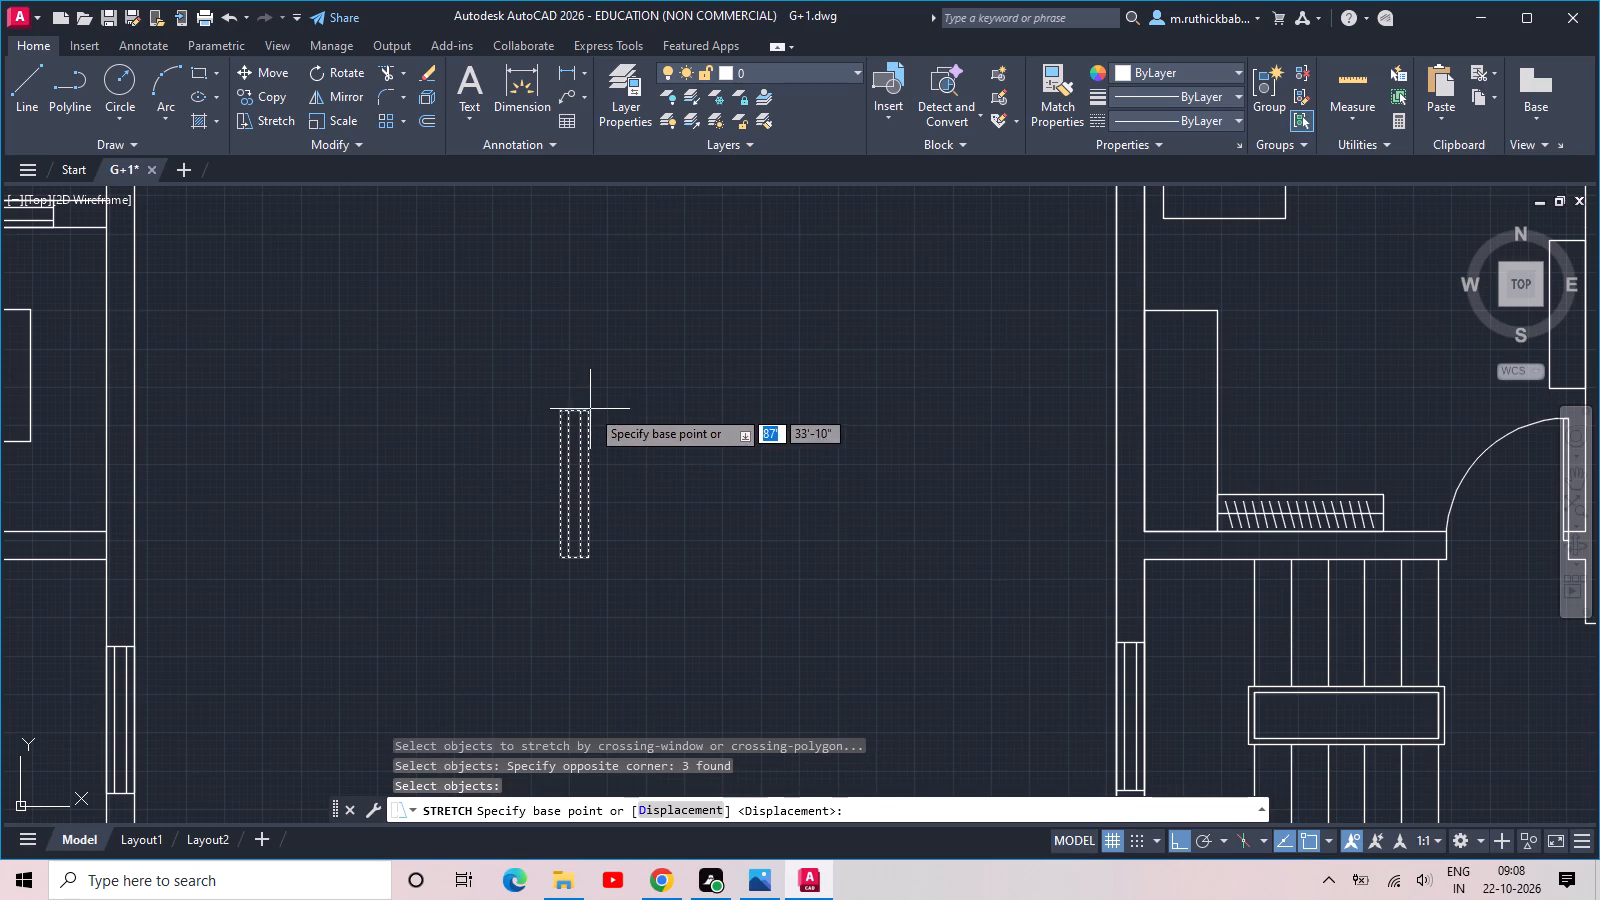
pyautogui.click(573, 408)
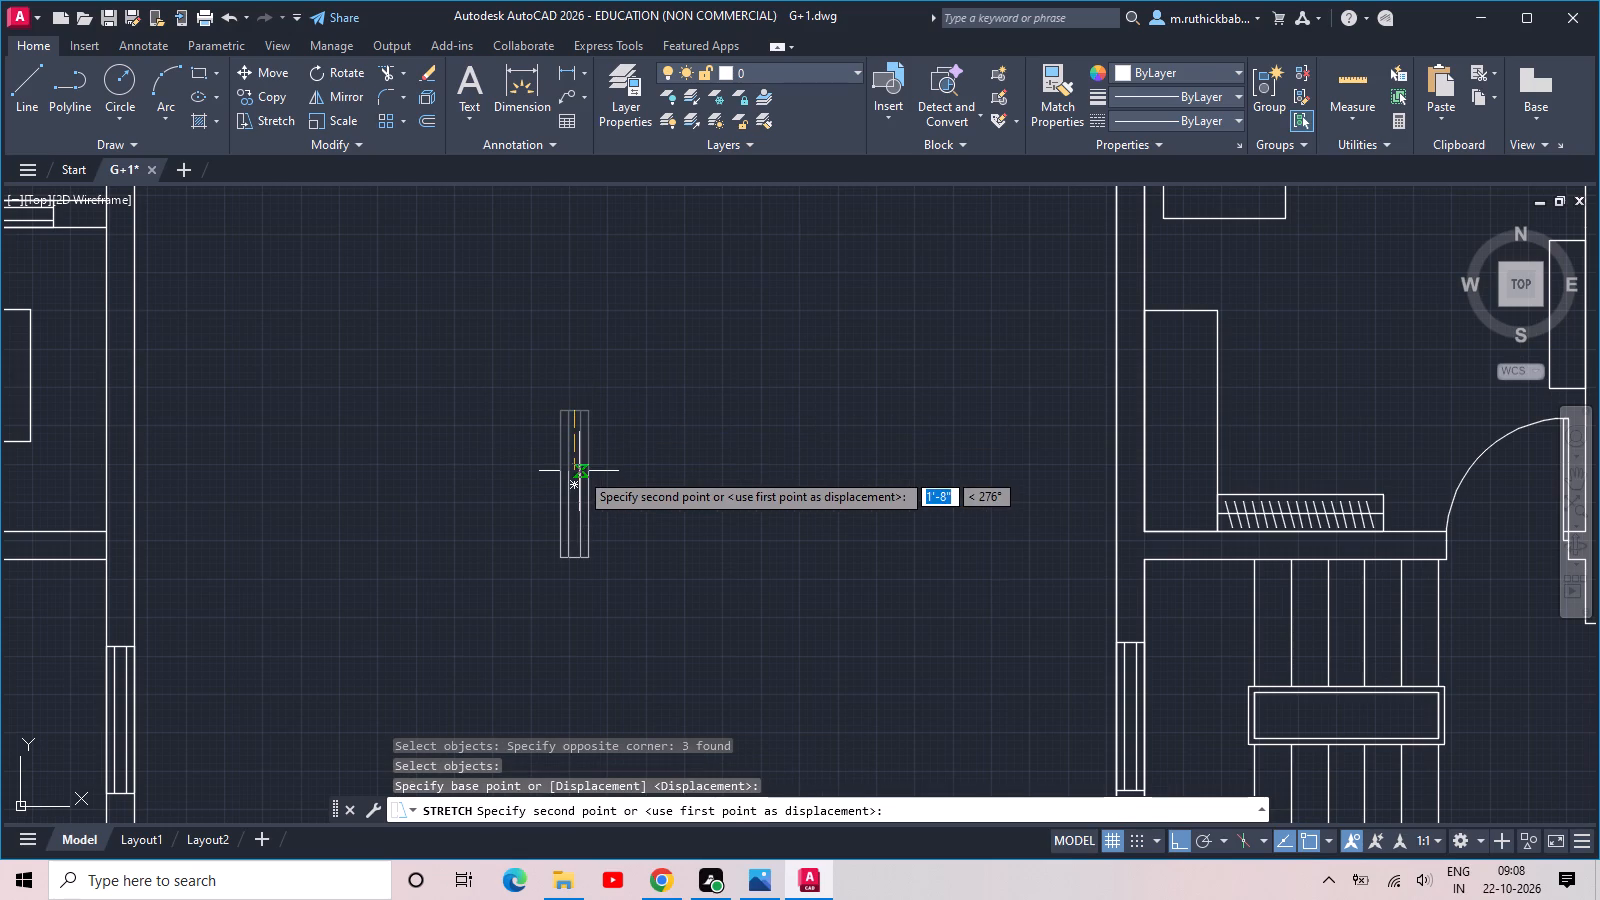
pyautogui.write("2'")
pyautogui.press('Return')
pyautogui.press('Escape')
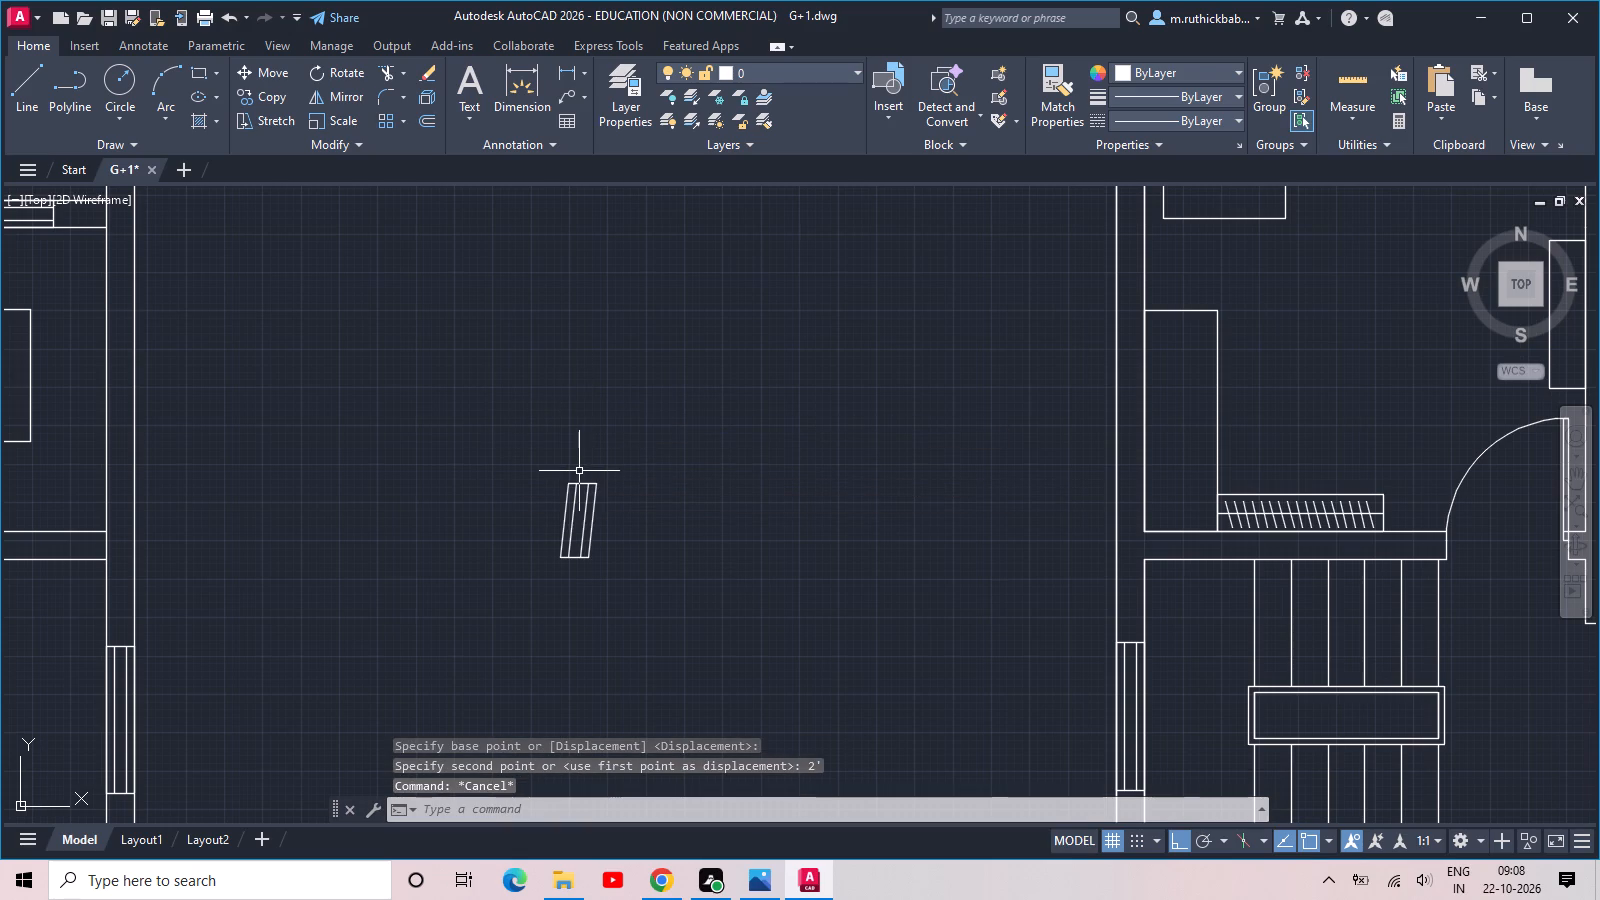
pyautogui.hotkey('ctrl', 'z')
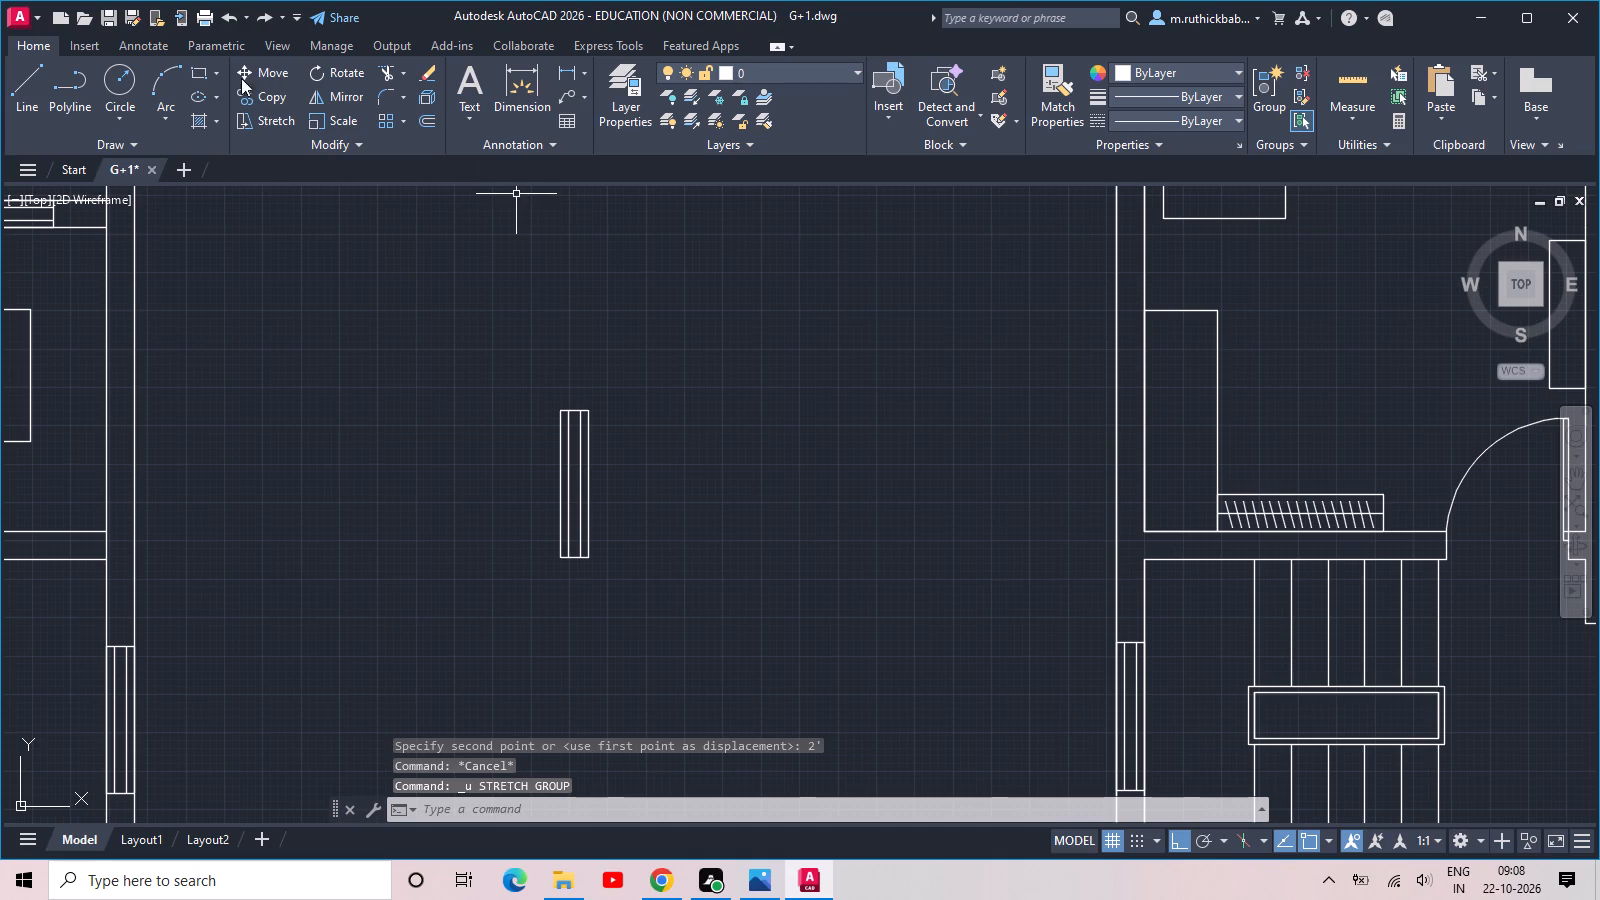
# Shorten the vertical spare window between the plans by stretching its top end straight down 2'.
pyautogui.click(244, 122)
pyautogui.click(755, 356)
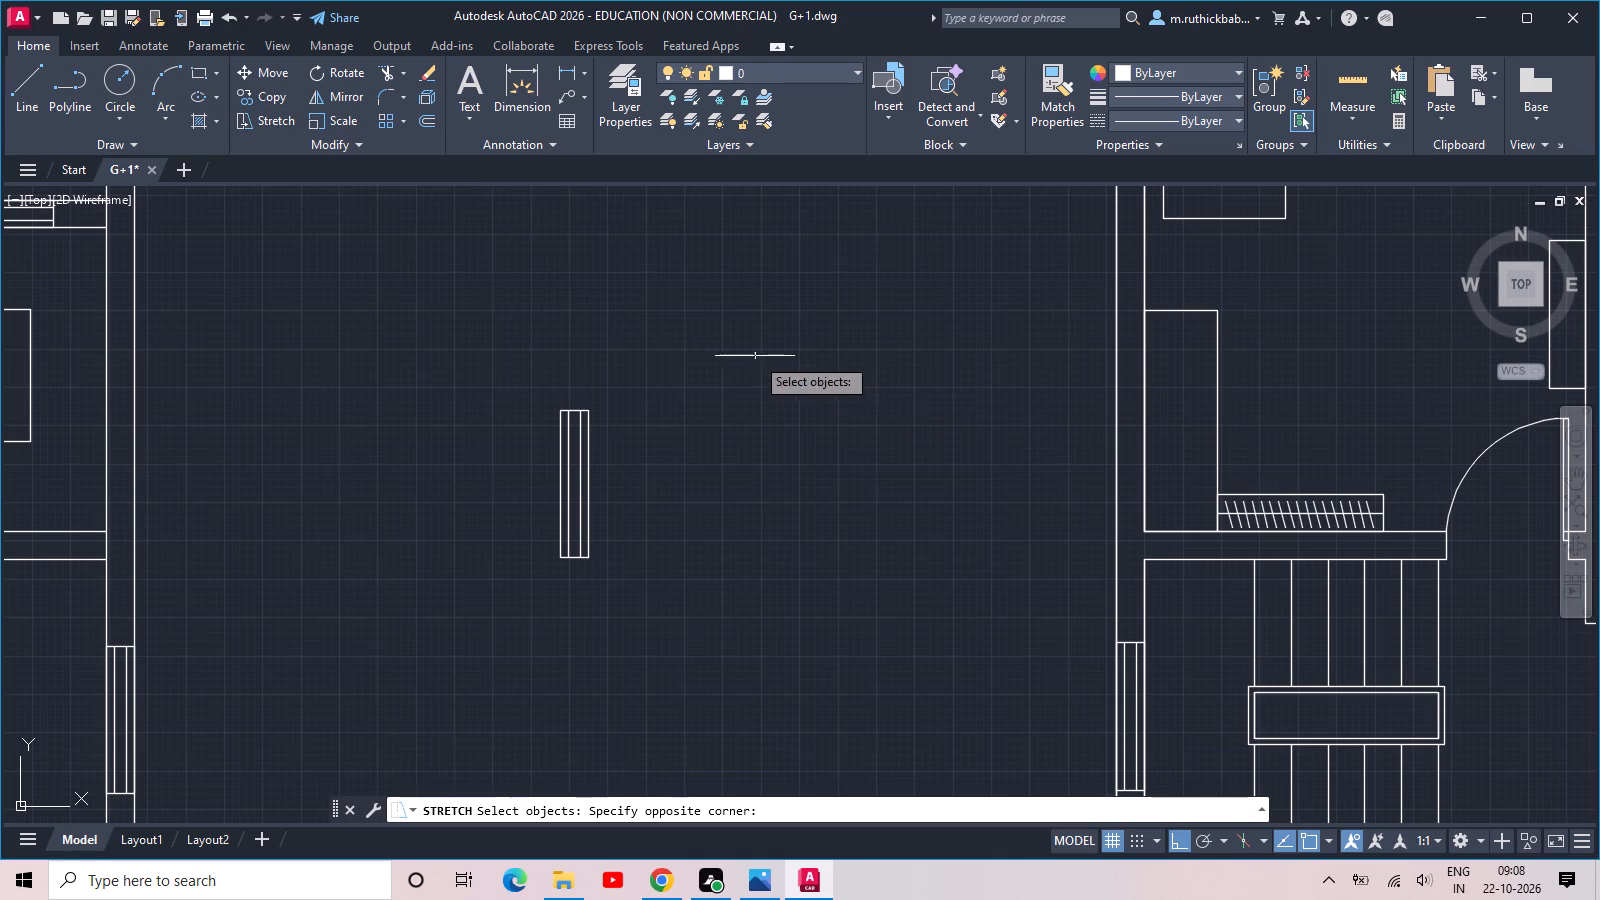
pyautogui.click(471, 487)
pyautogui.press('space')
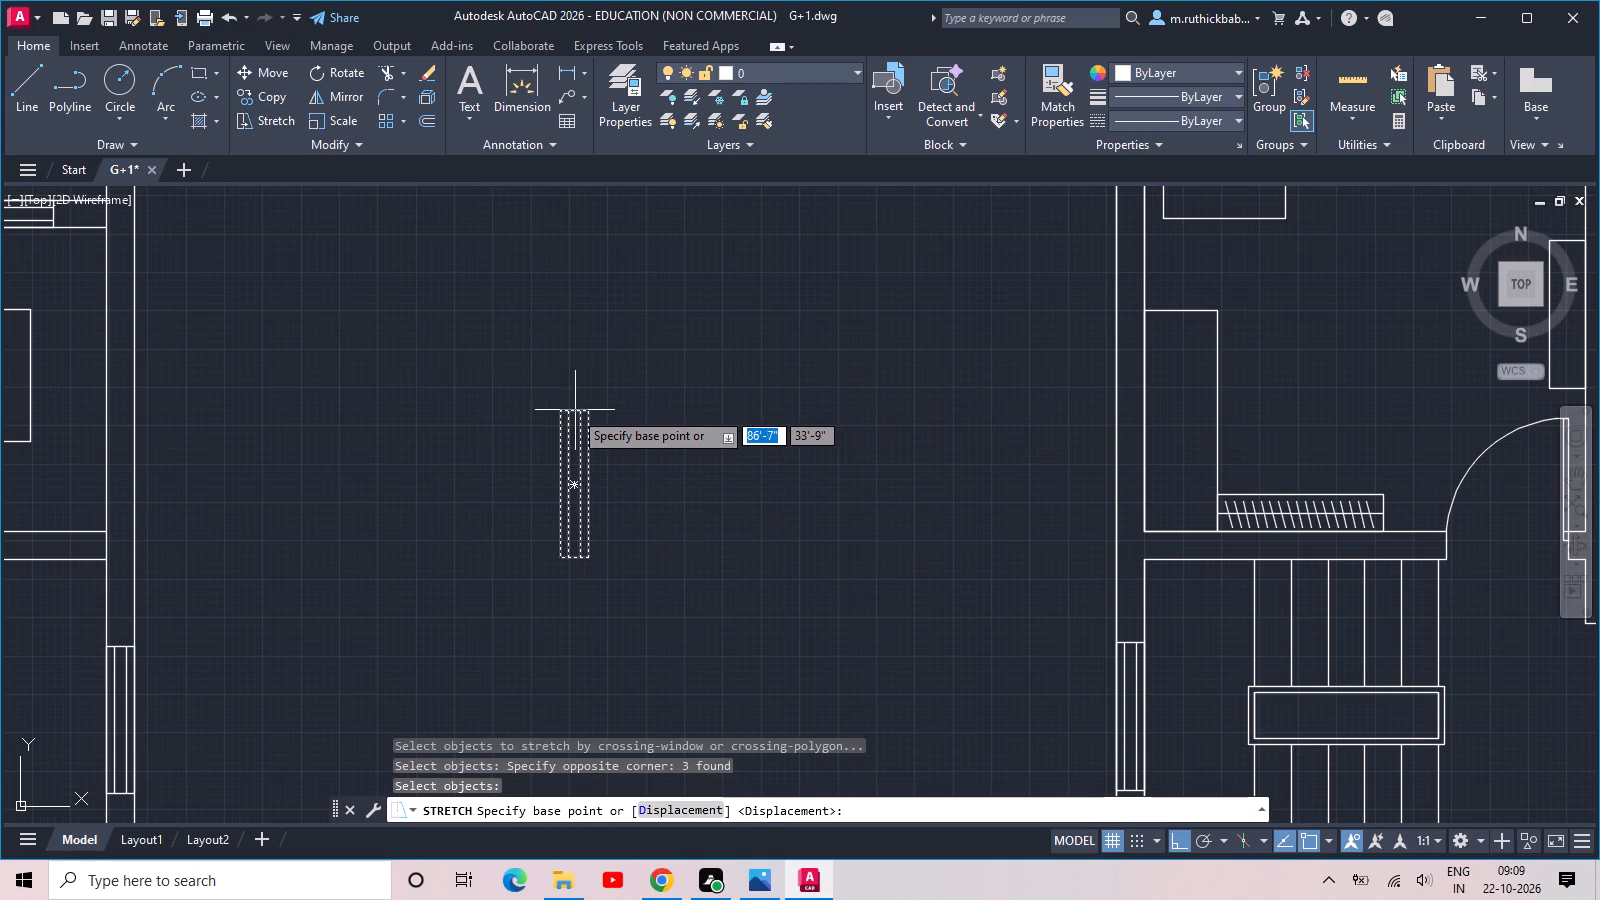
pyautogui.click(576, 410)
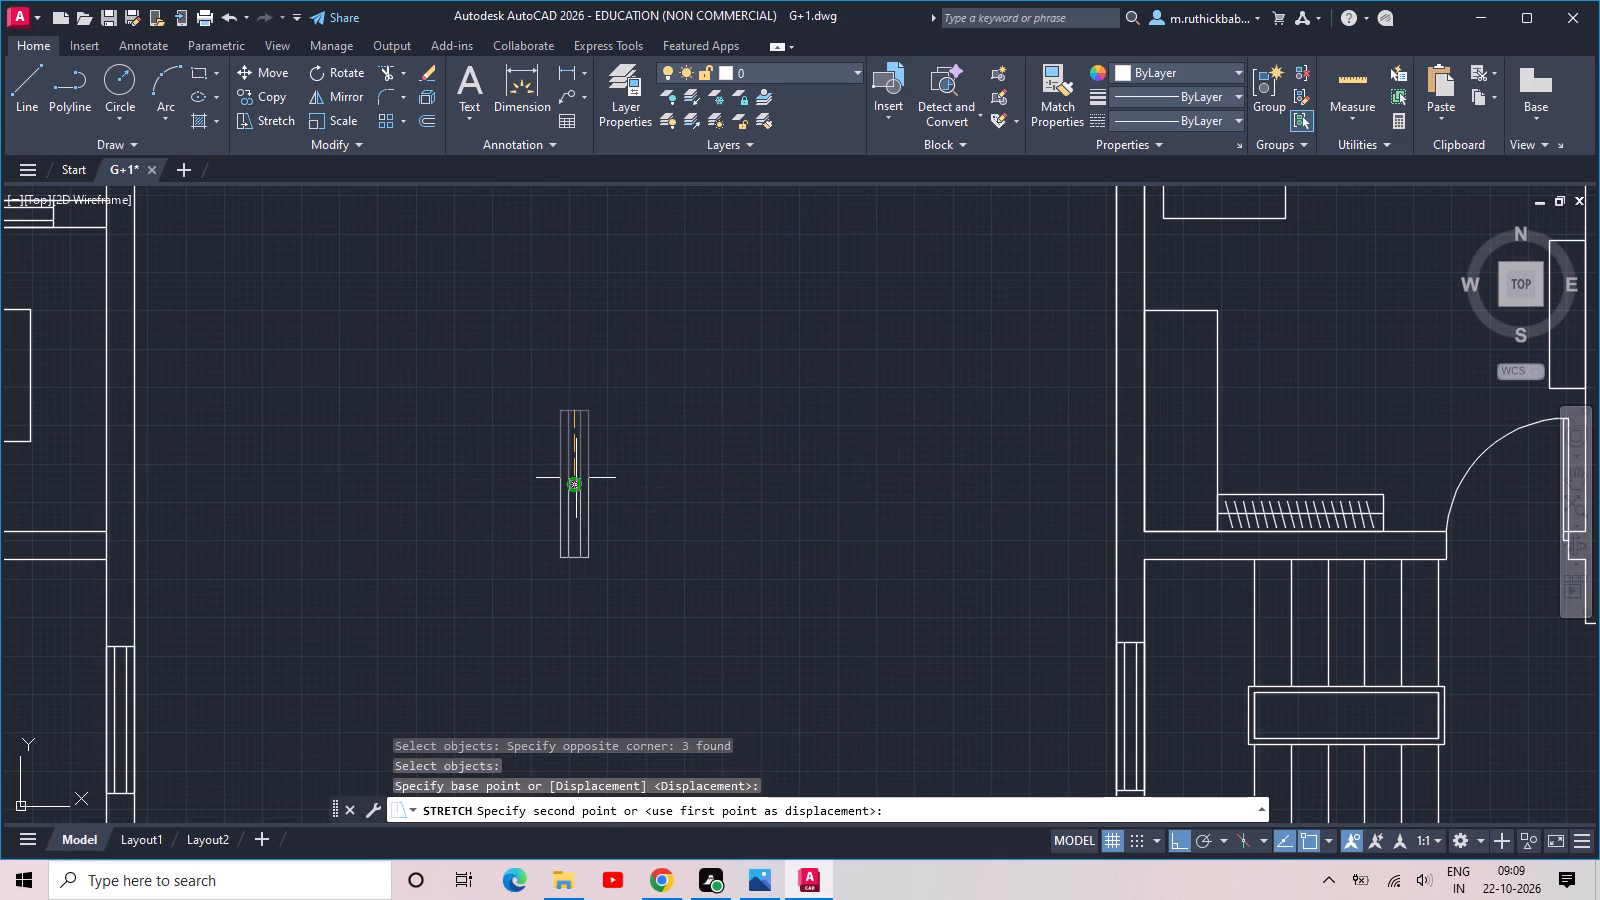
pyautogui.write("2'")
pyautogui.press('Return')
pyautogui.press('Escape')
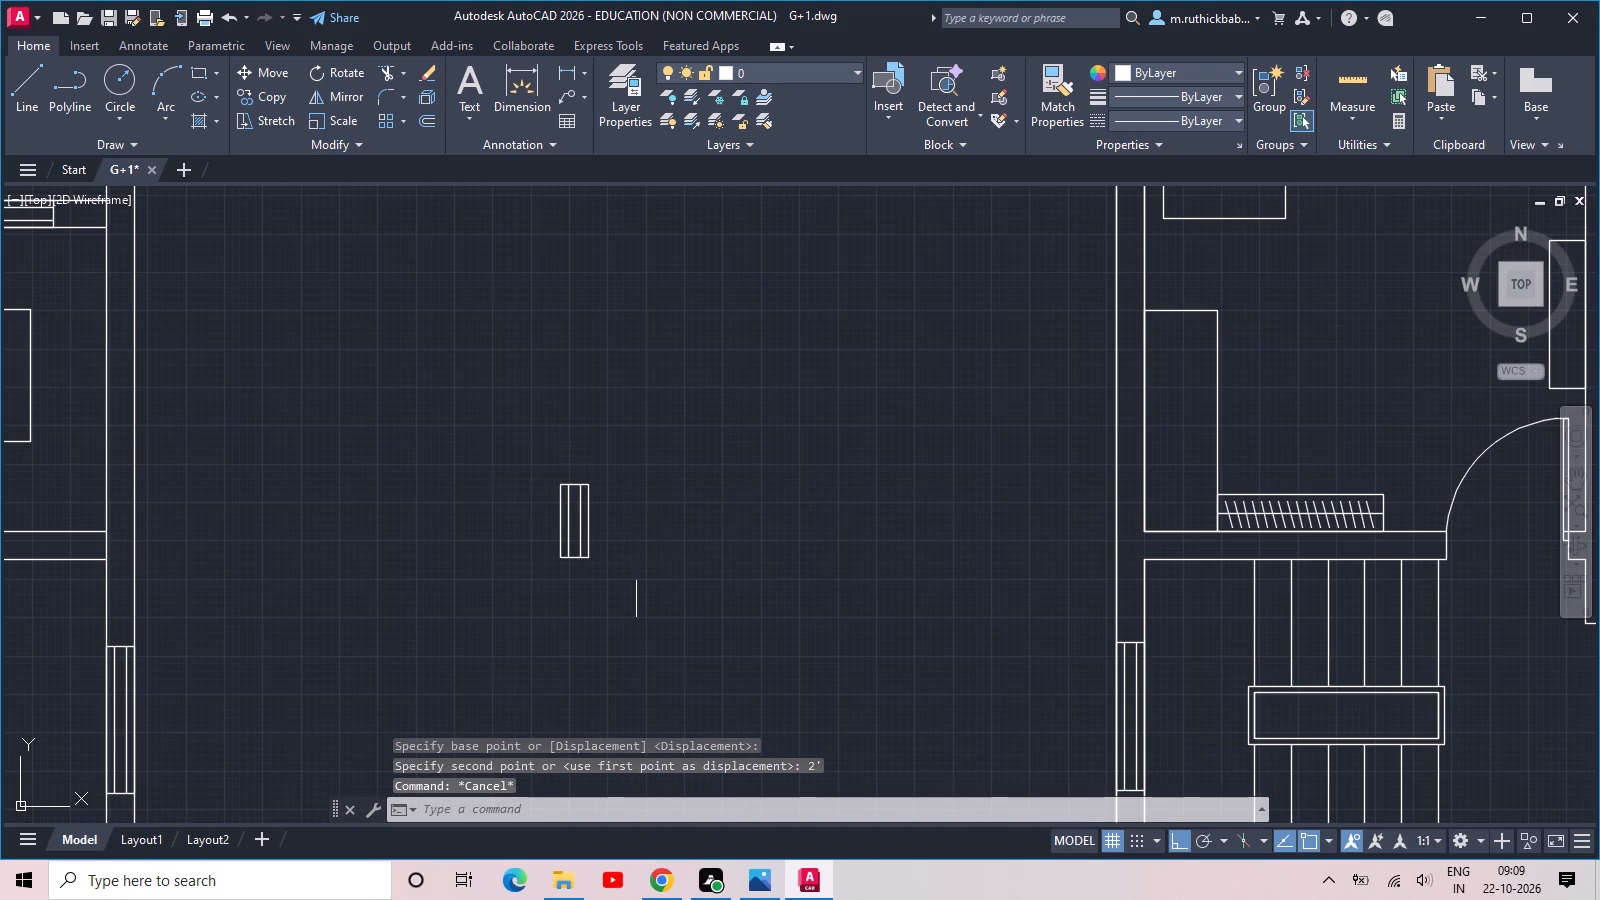
# Copy the short vertical window into the right outer wall of the second plan's small top-right room, centred along that wall with M2P.
pyautogui.click(651, 420)
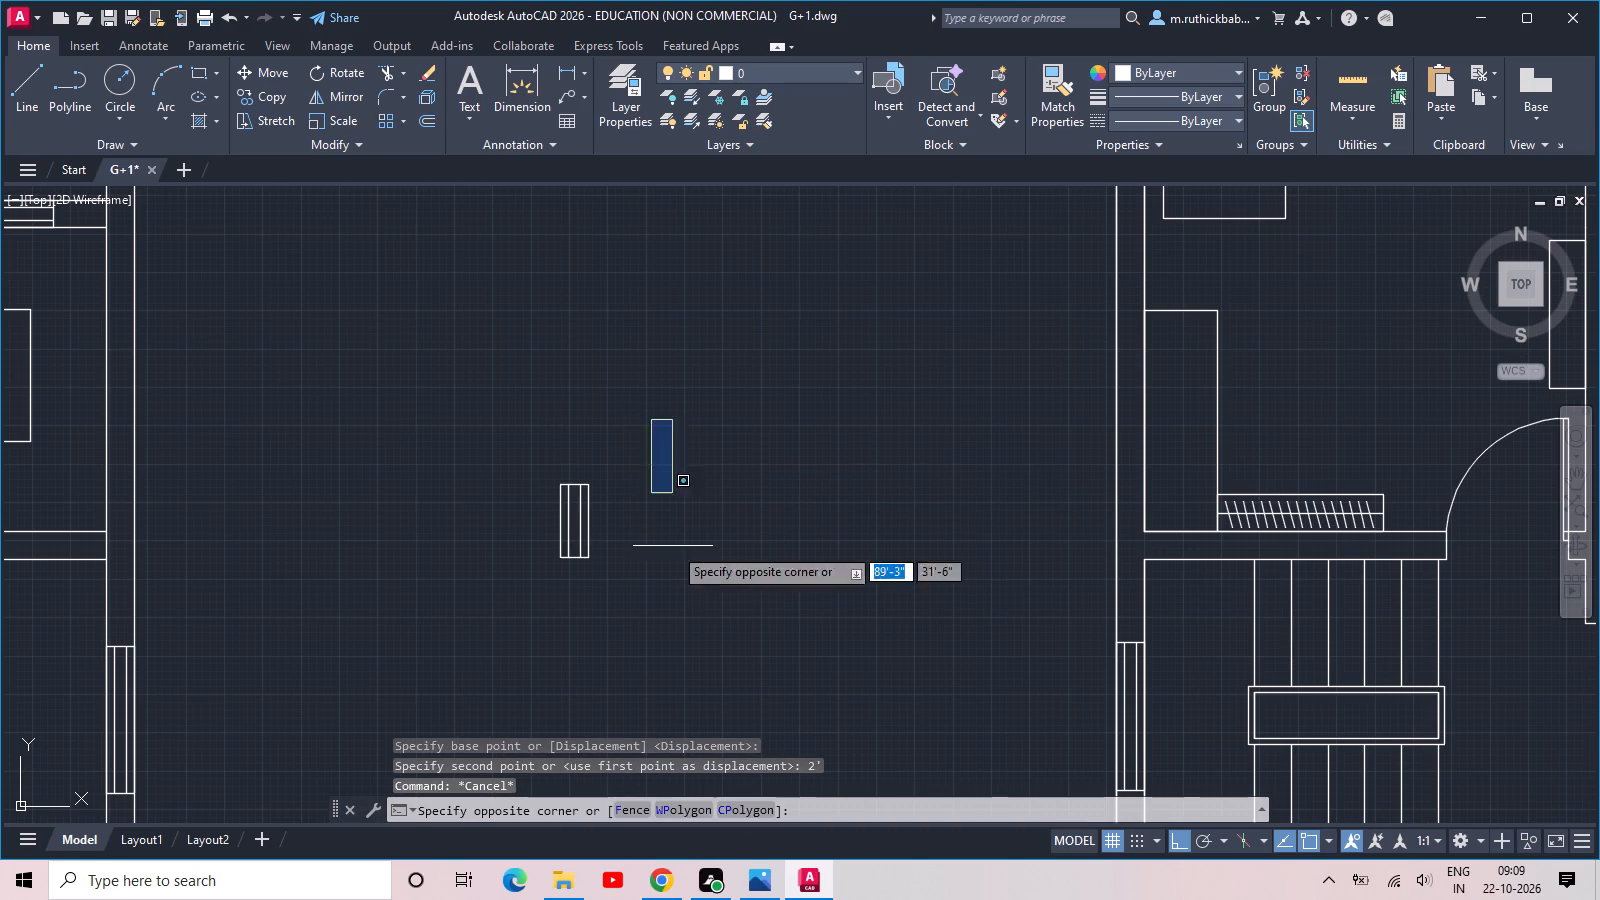
pyautogui.click(517, 575)
pyautogui.write('CO')
pyautogui.press('space')
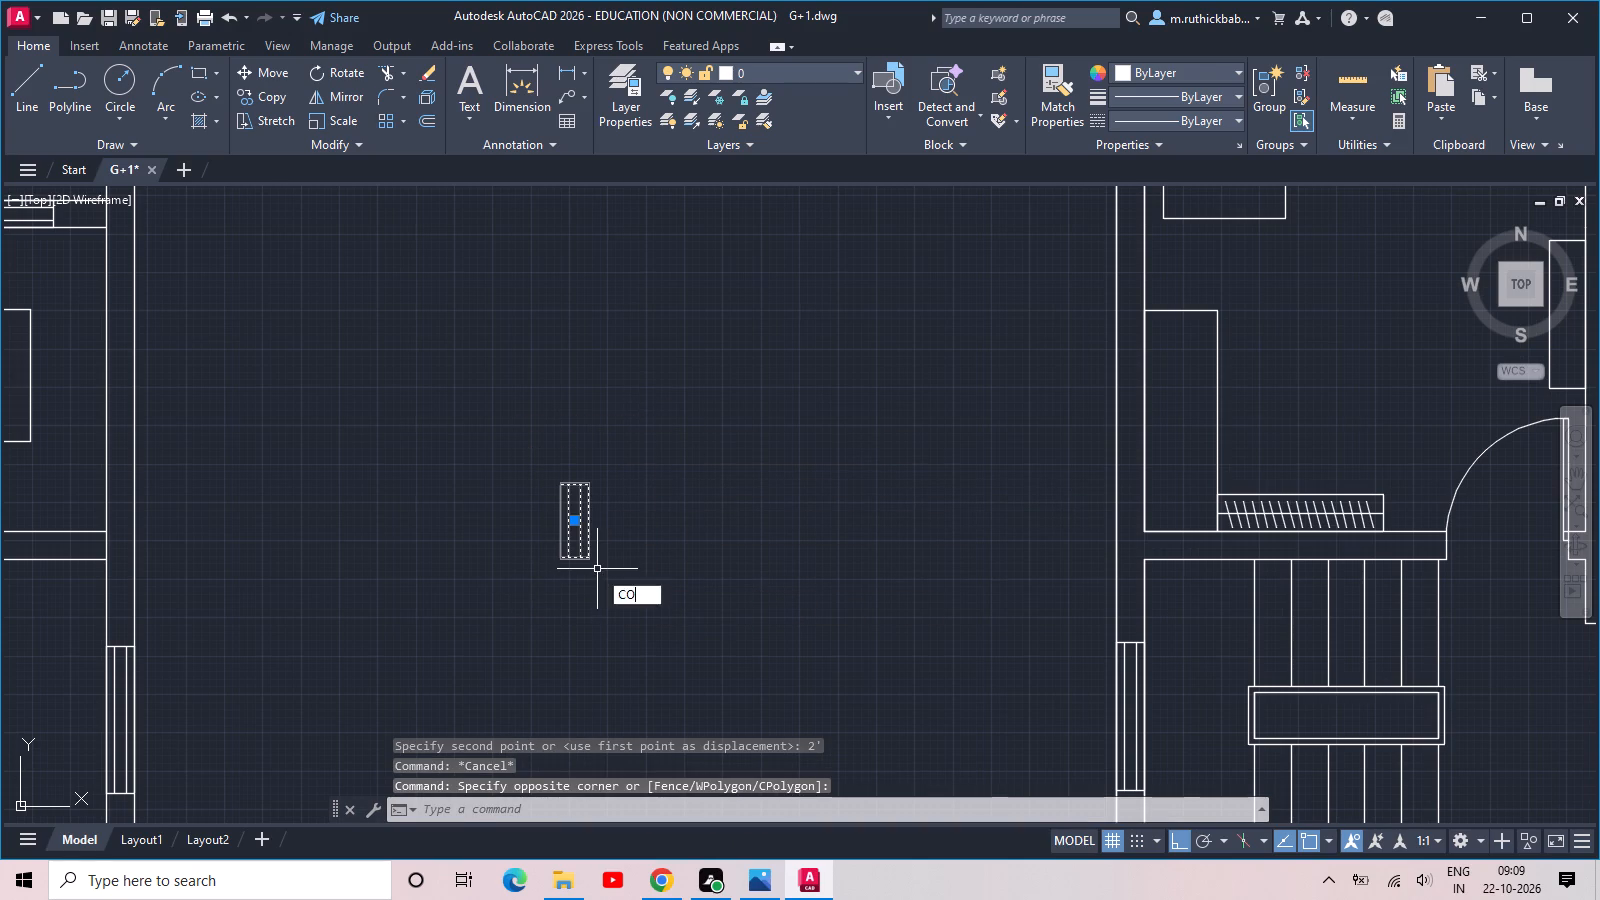
pyautogui.click(589, 525)
pyautogui.moveTo(732, 497); pyautogui.dragTo(86, 665, button='middle')
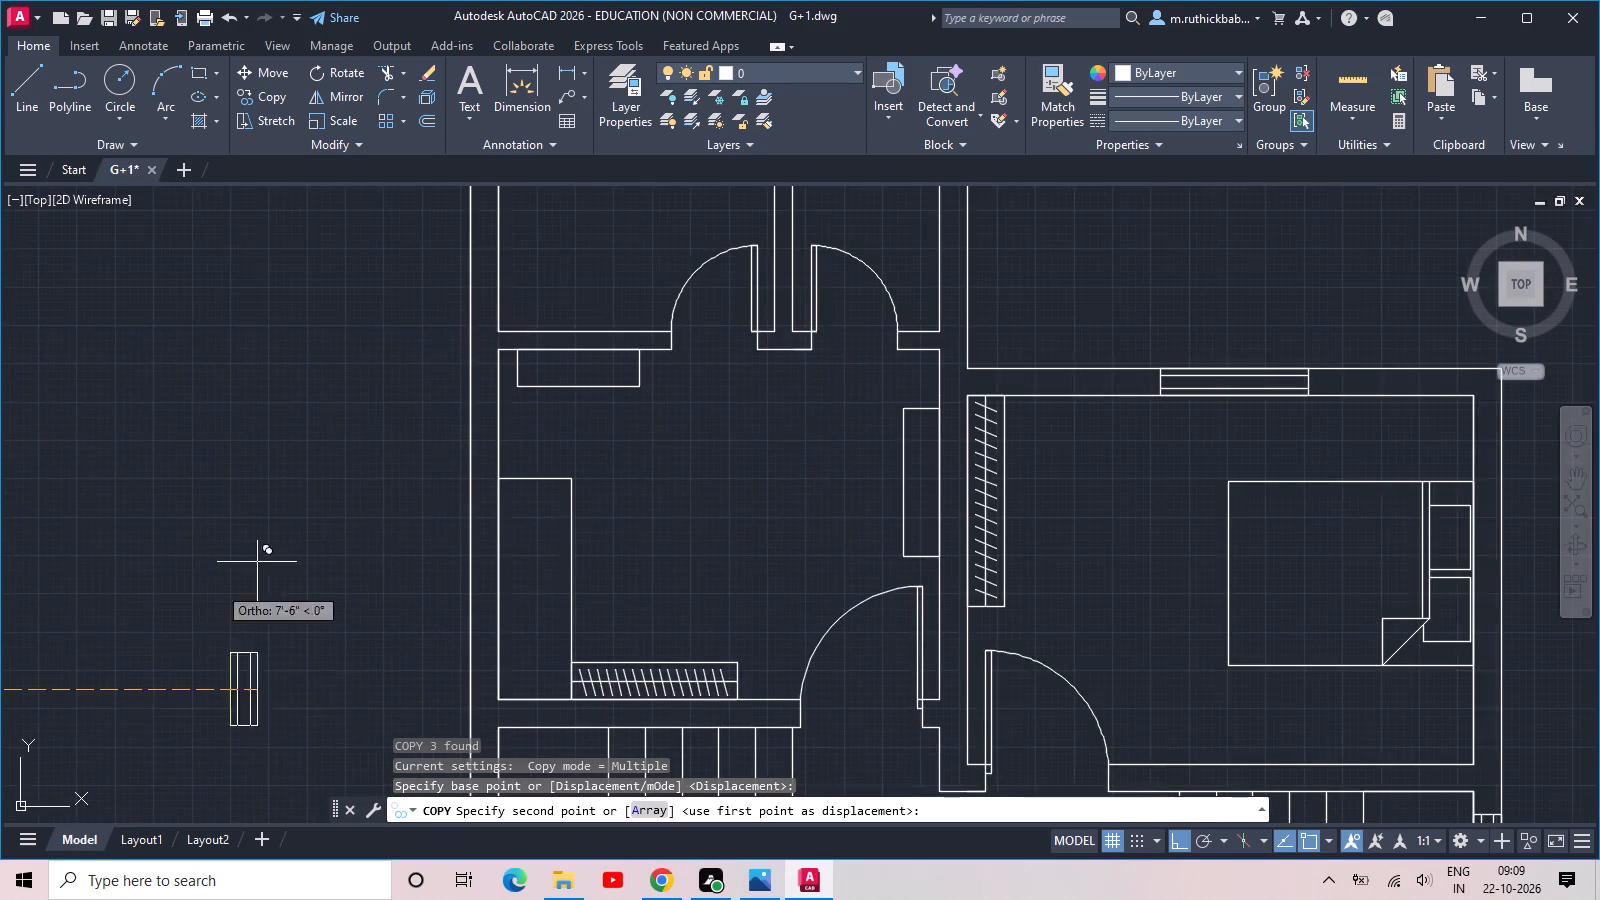
pyautogui.scroll(-1, 397, 455)
pyautogui.moveTo(529, 386); pyautogui.dragTo(210, 484, button='middle')
pyautogui.scroll(2, 278, 457)
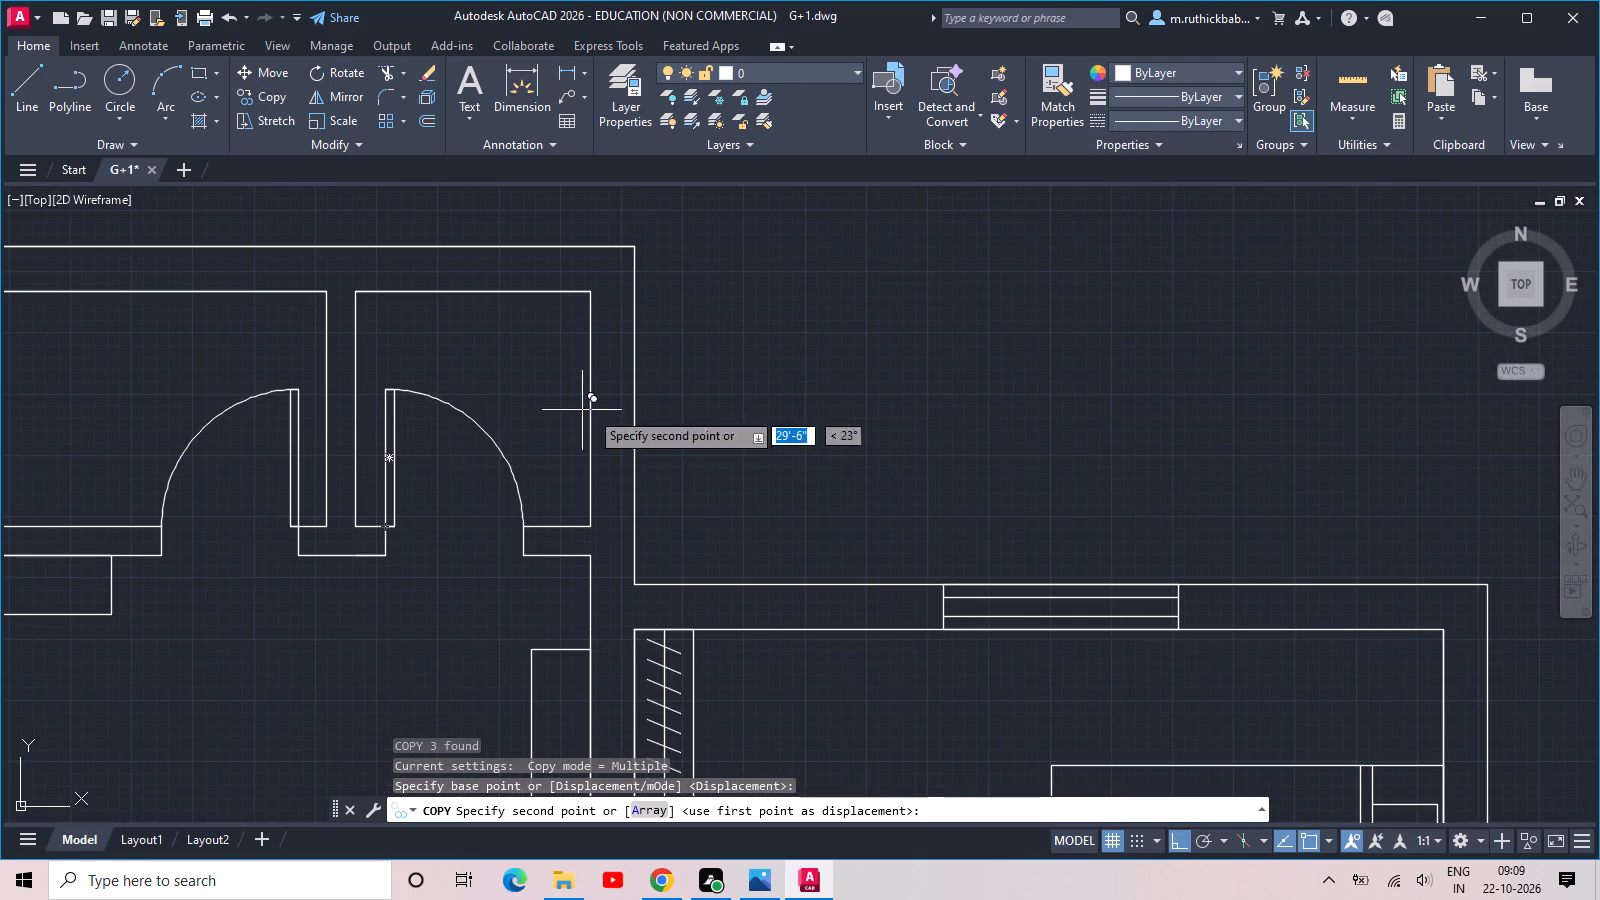
pyautogui.write('M2P')
pyautogui.press('space')
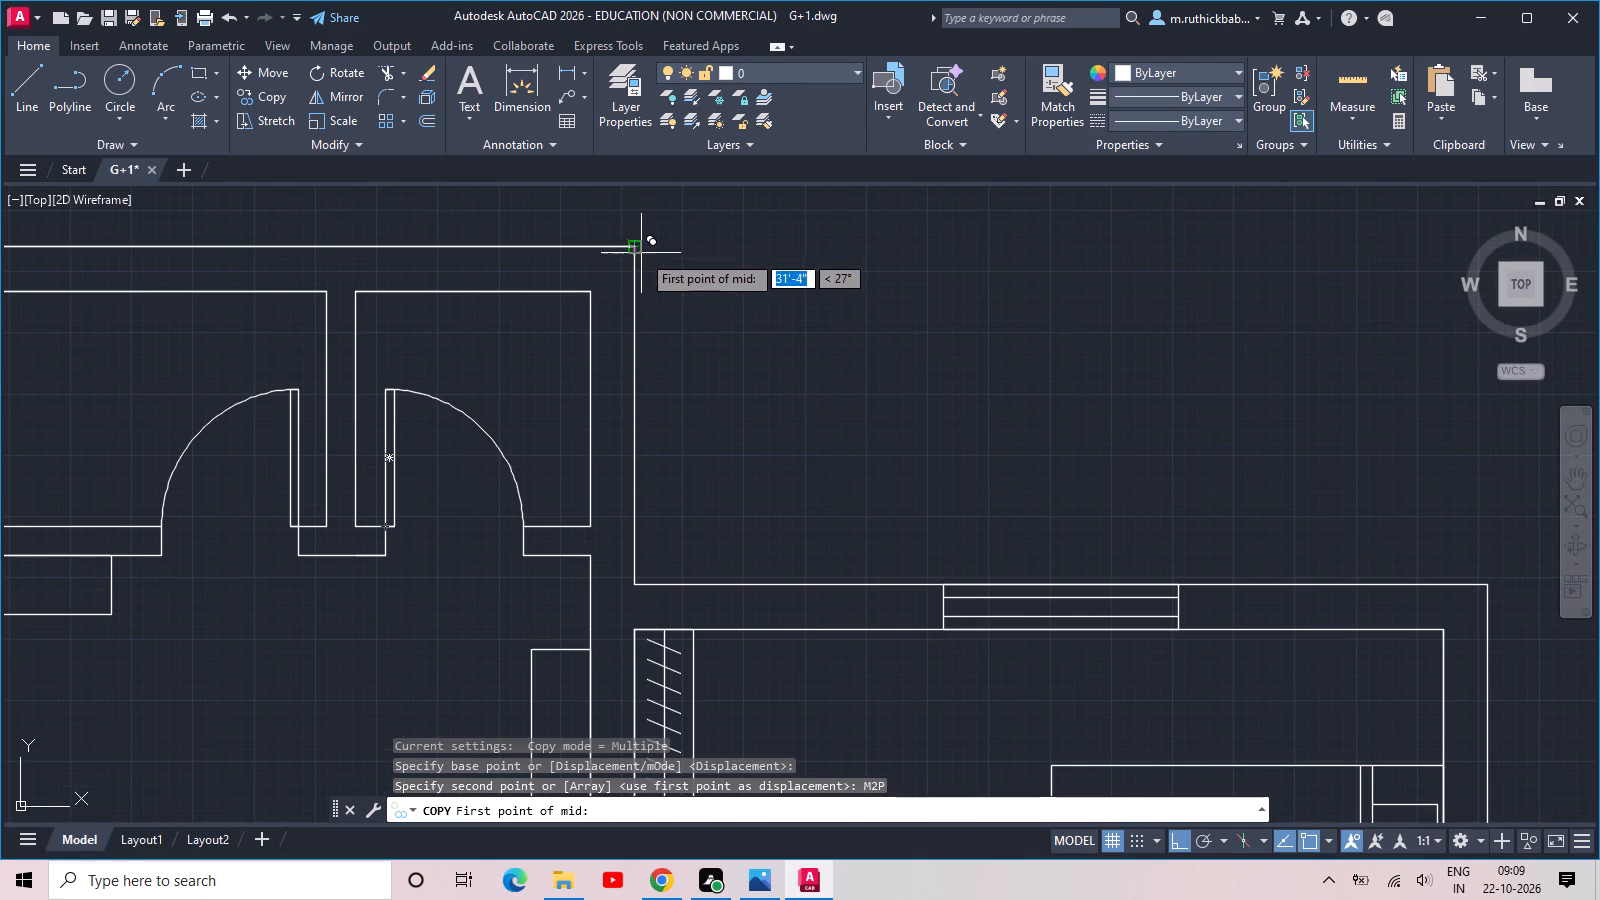
pyautogui.click(632, 249)
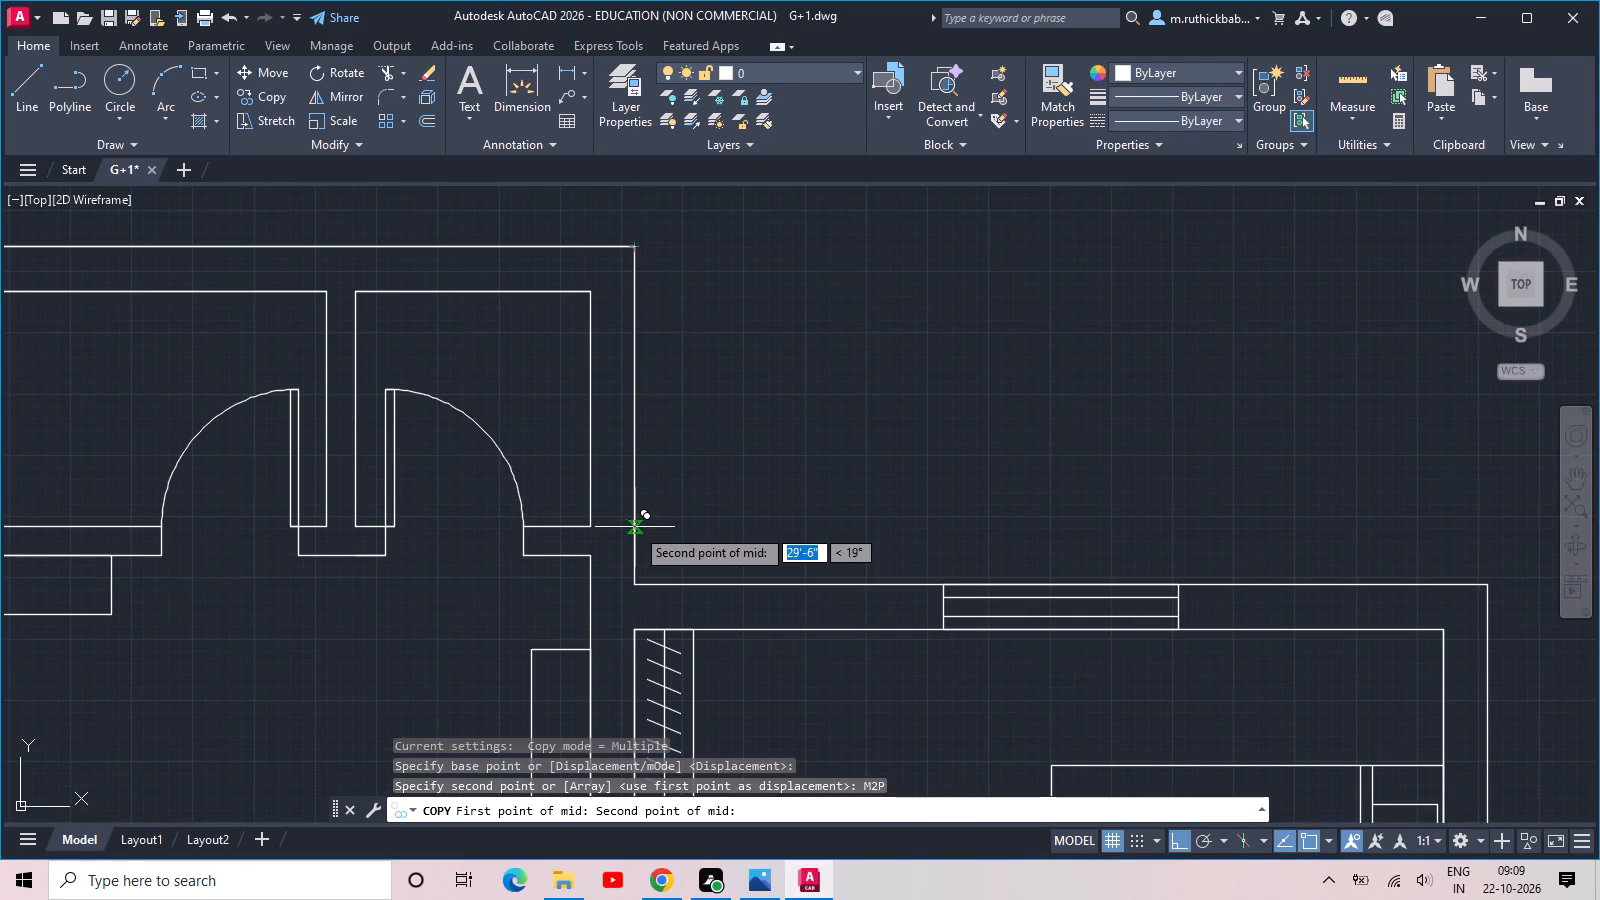
pyautogui.click(635, 527)
# Place another short window copy in the second plan's top-left room's left outer wall, centred between the room's inner corners with M2P.
pyautogui.scroll(-2, 586, 500)
pyautogui.moveTo(505, 500); pyautogui.dragTo(683, 482, button='middle')
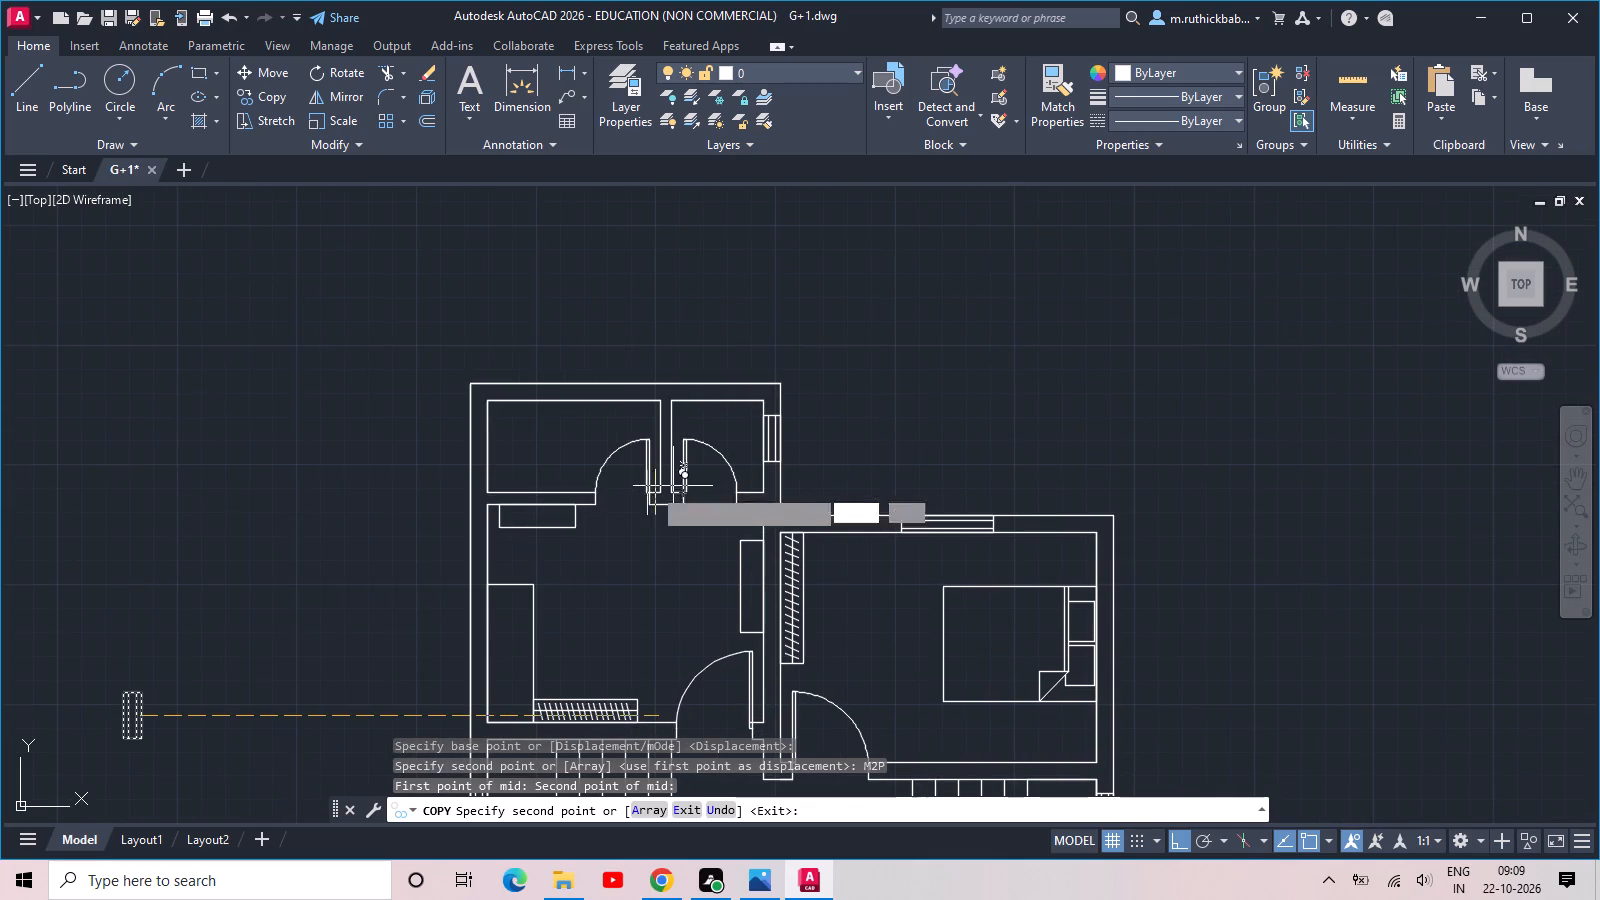
pyautogui.scroll(1, 479, 417)
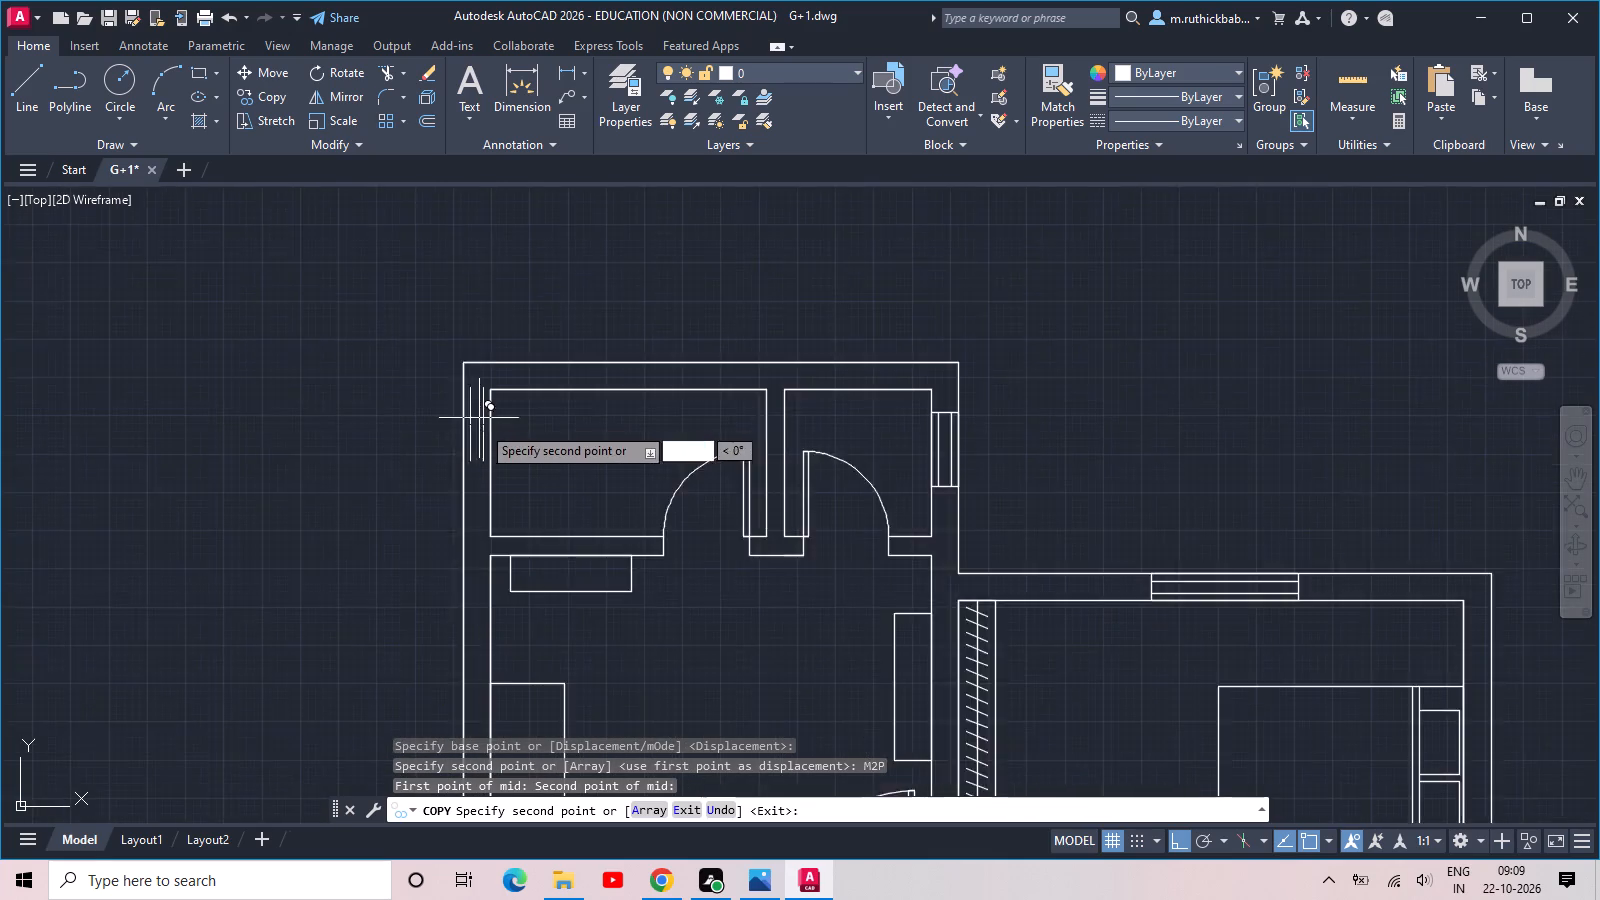
pyautogui.scroll(1, 481, 425)
pyautogui.write('M2P')
pyautogui.press('space')
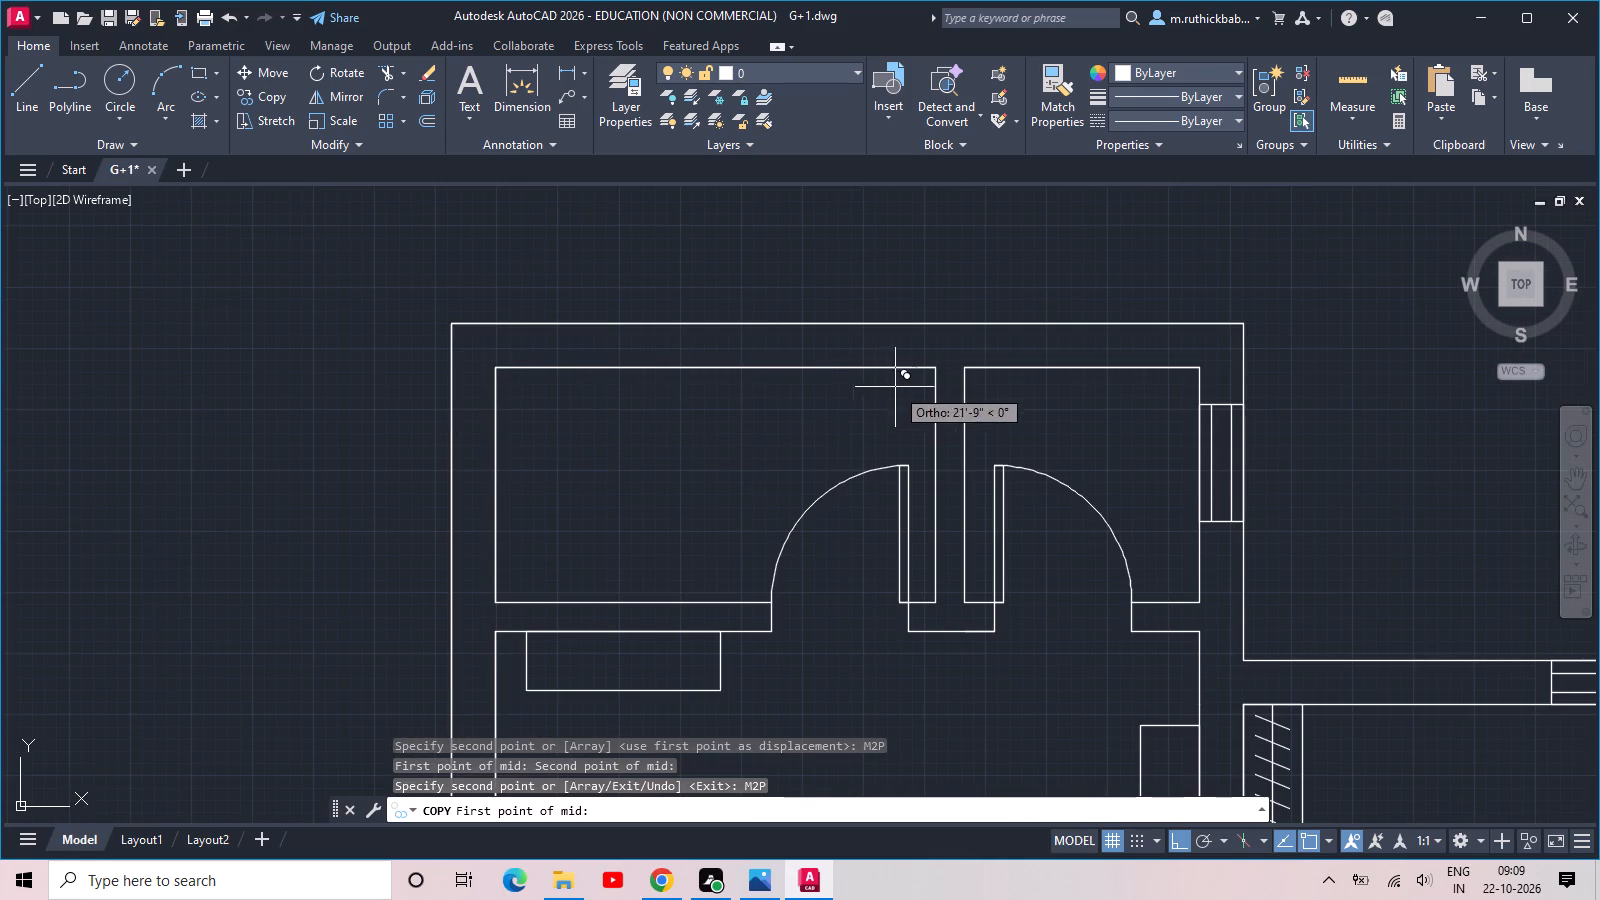
pyautogui.click(493, 364)
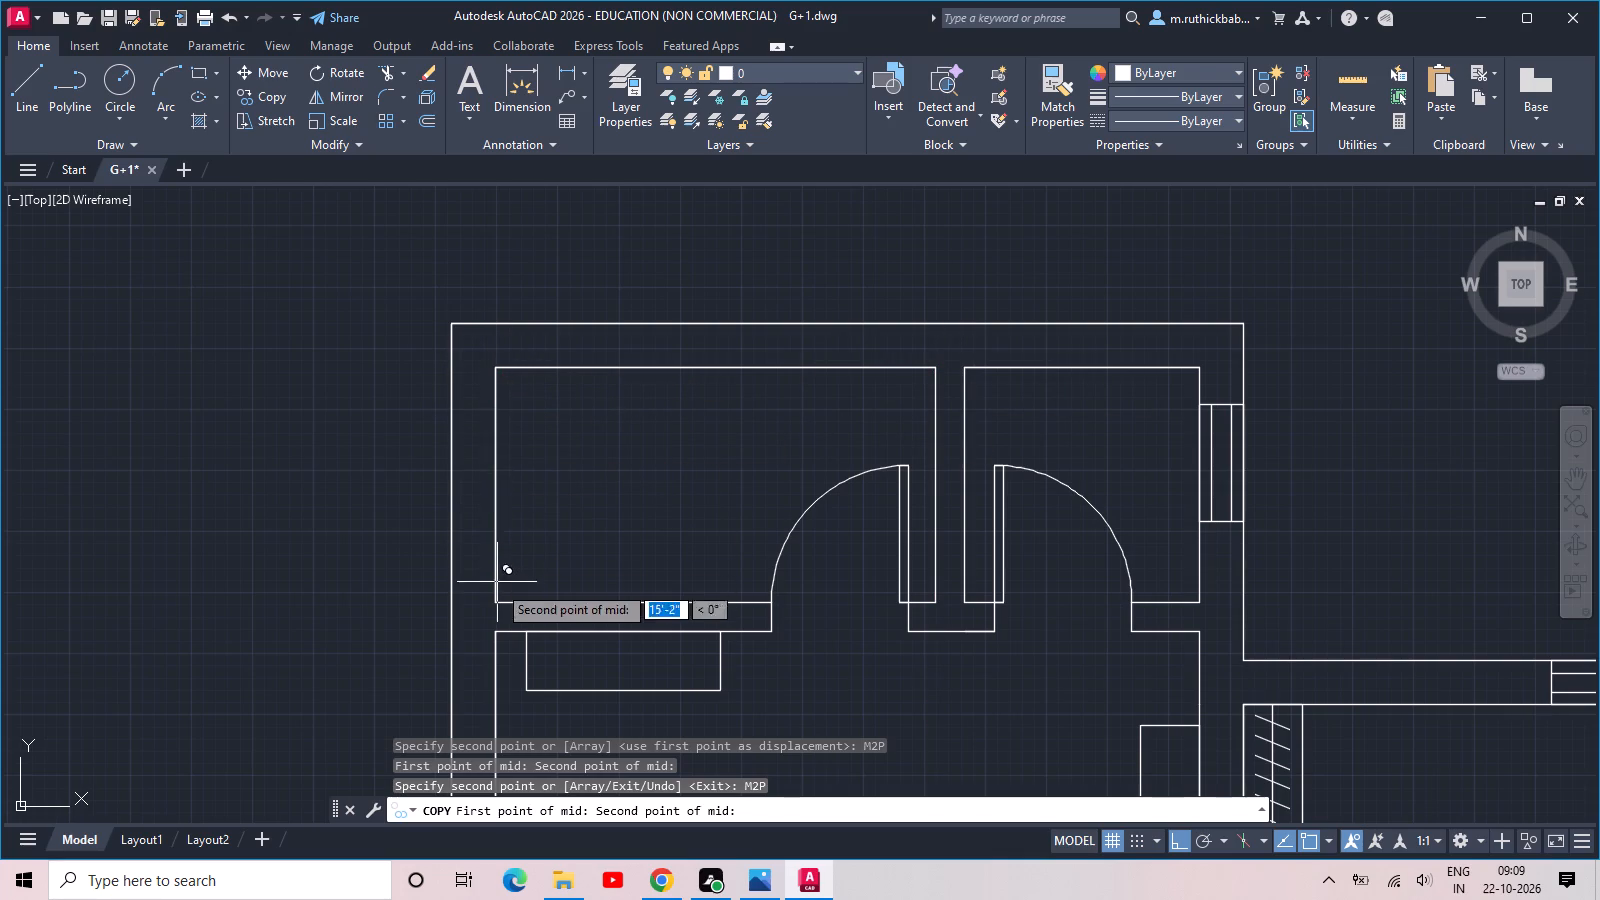
pyautogui.click(496, 603)
# Copy the short vertical window into the right outer wall of the first plan's top-right room, centred along that wall with M2P.
pyautogui.scroll(-2, 564, 520)
pyautogui.moveTo(566, 520); pyautogui.dragTo(513, 454, button='middle')
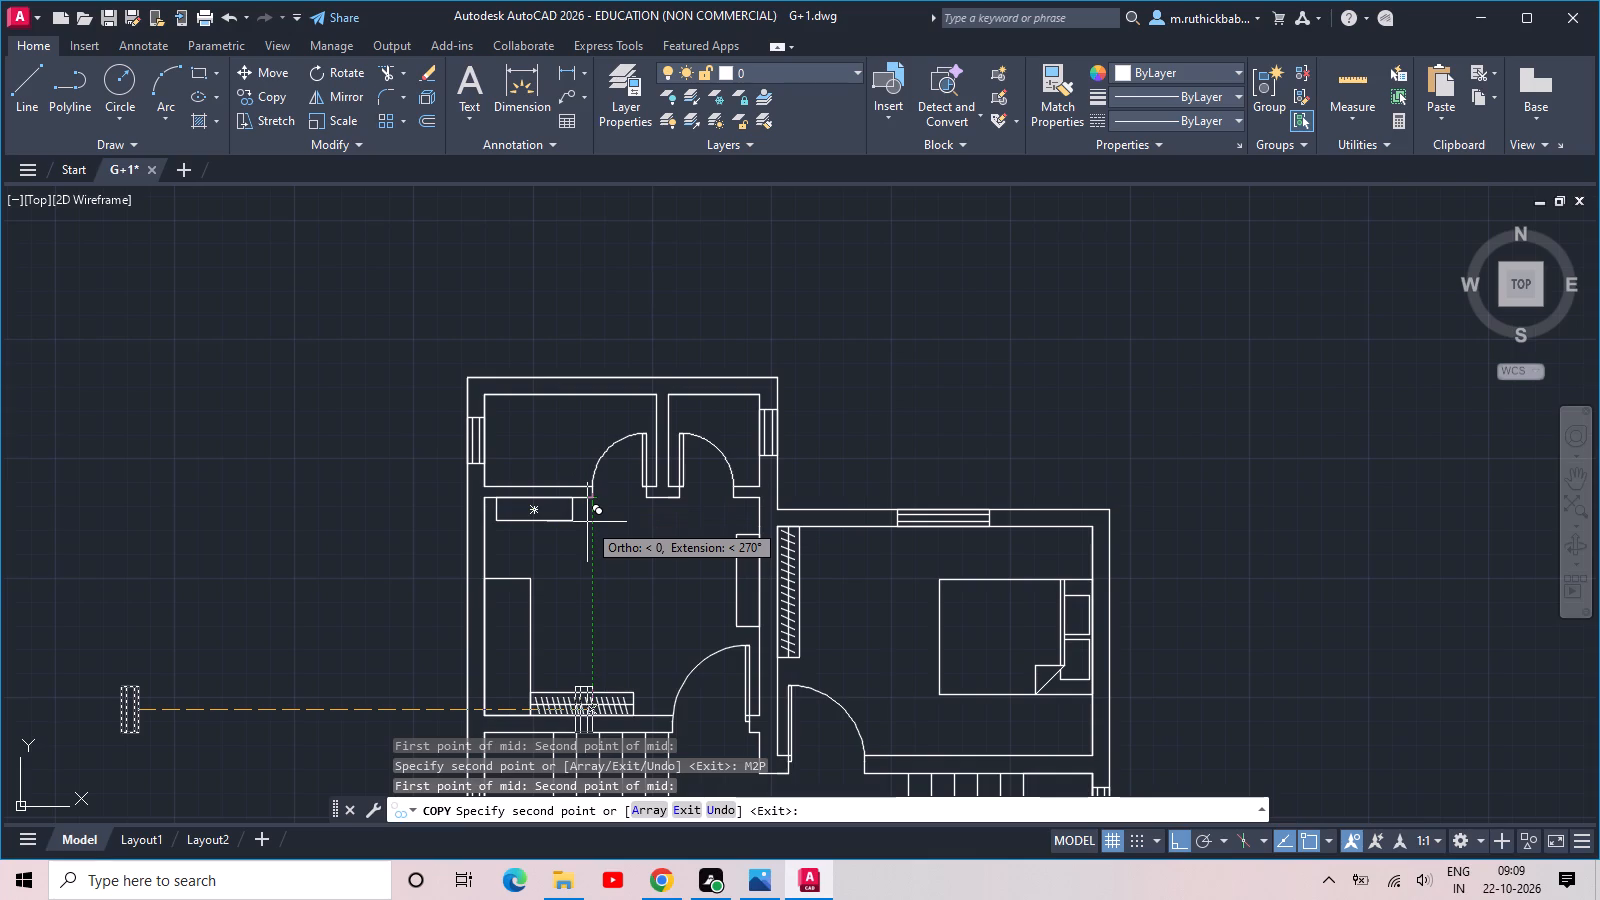
pyautogui.scroll(-1, 597, 519)
pyautogui.moveTo(282, 479); pyautogui.dragTo(610, 448, button='middle')
pyautogui.scroll(2, 486, 451)
pyautogui.moveTo(470, 448); pyautogui.dragTo(652, 465, button='middle')
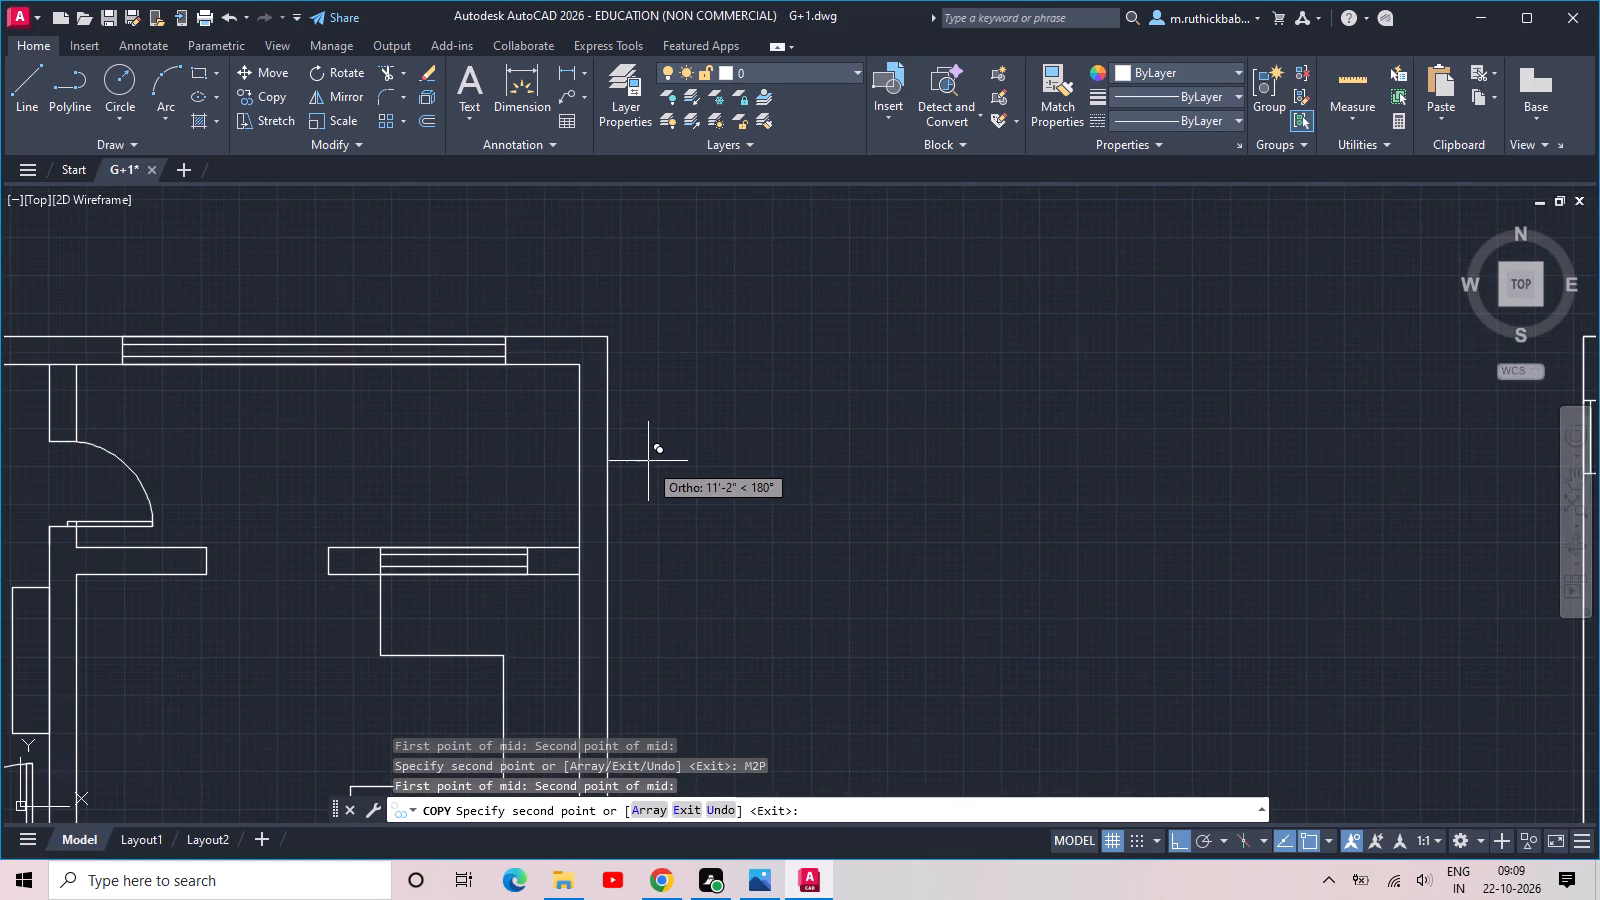
pyautogui.scroll(1, 648, 461)
pyautogui.write('M2P')
pyautogui.press('space')
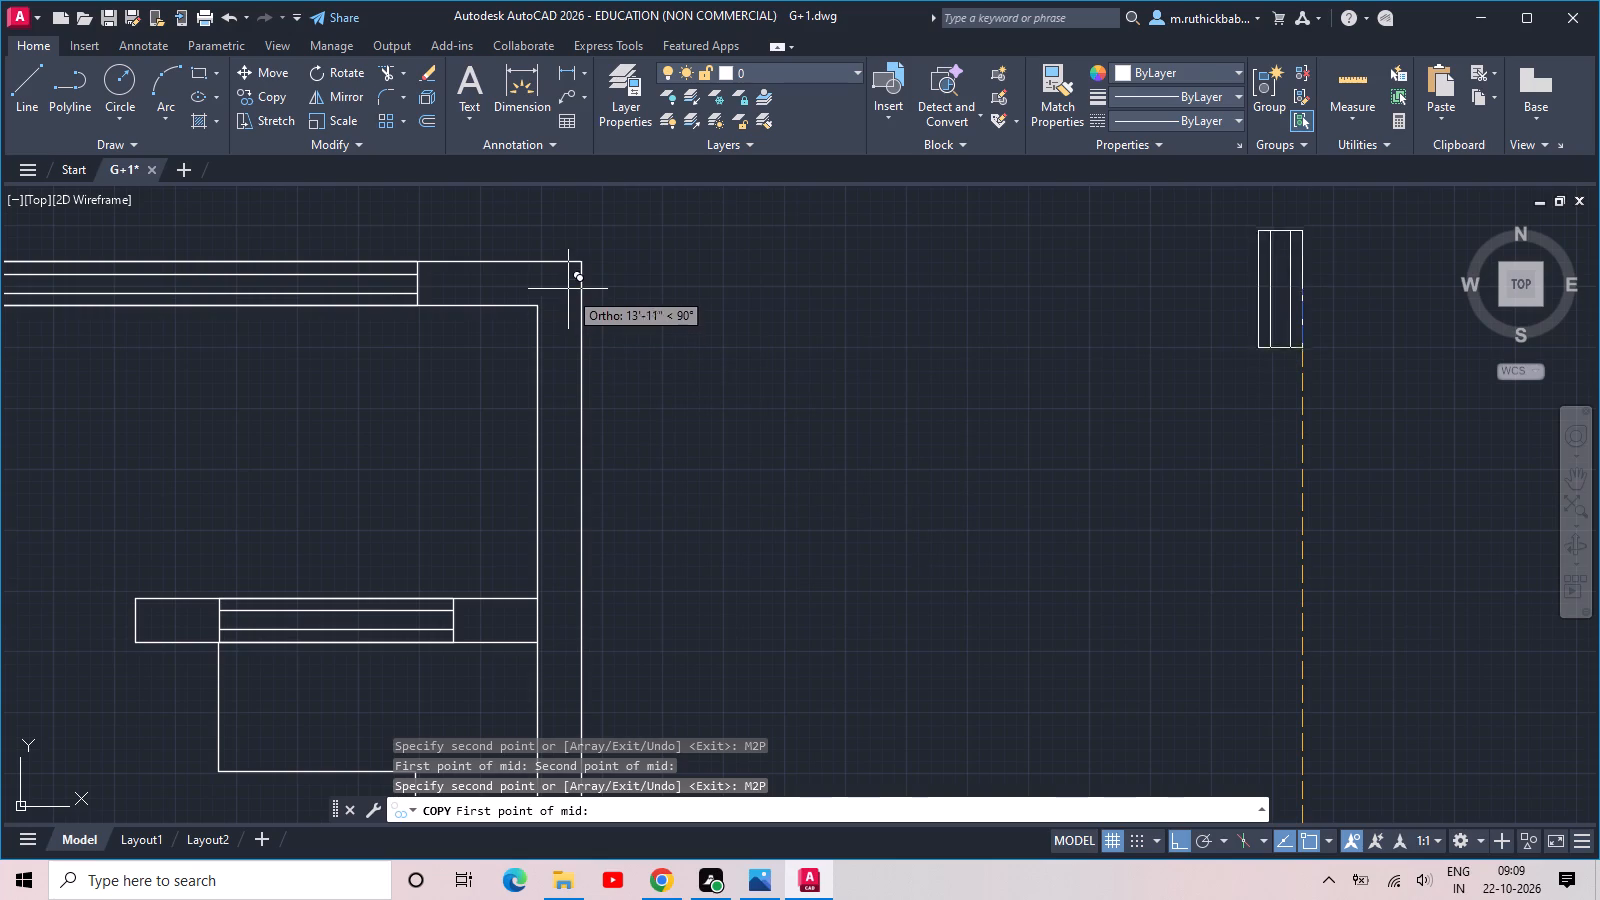
pyautogui.click(581, 264)
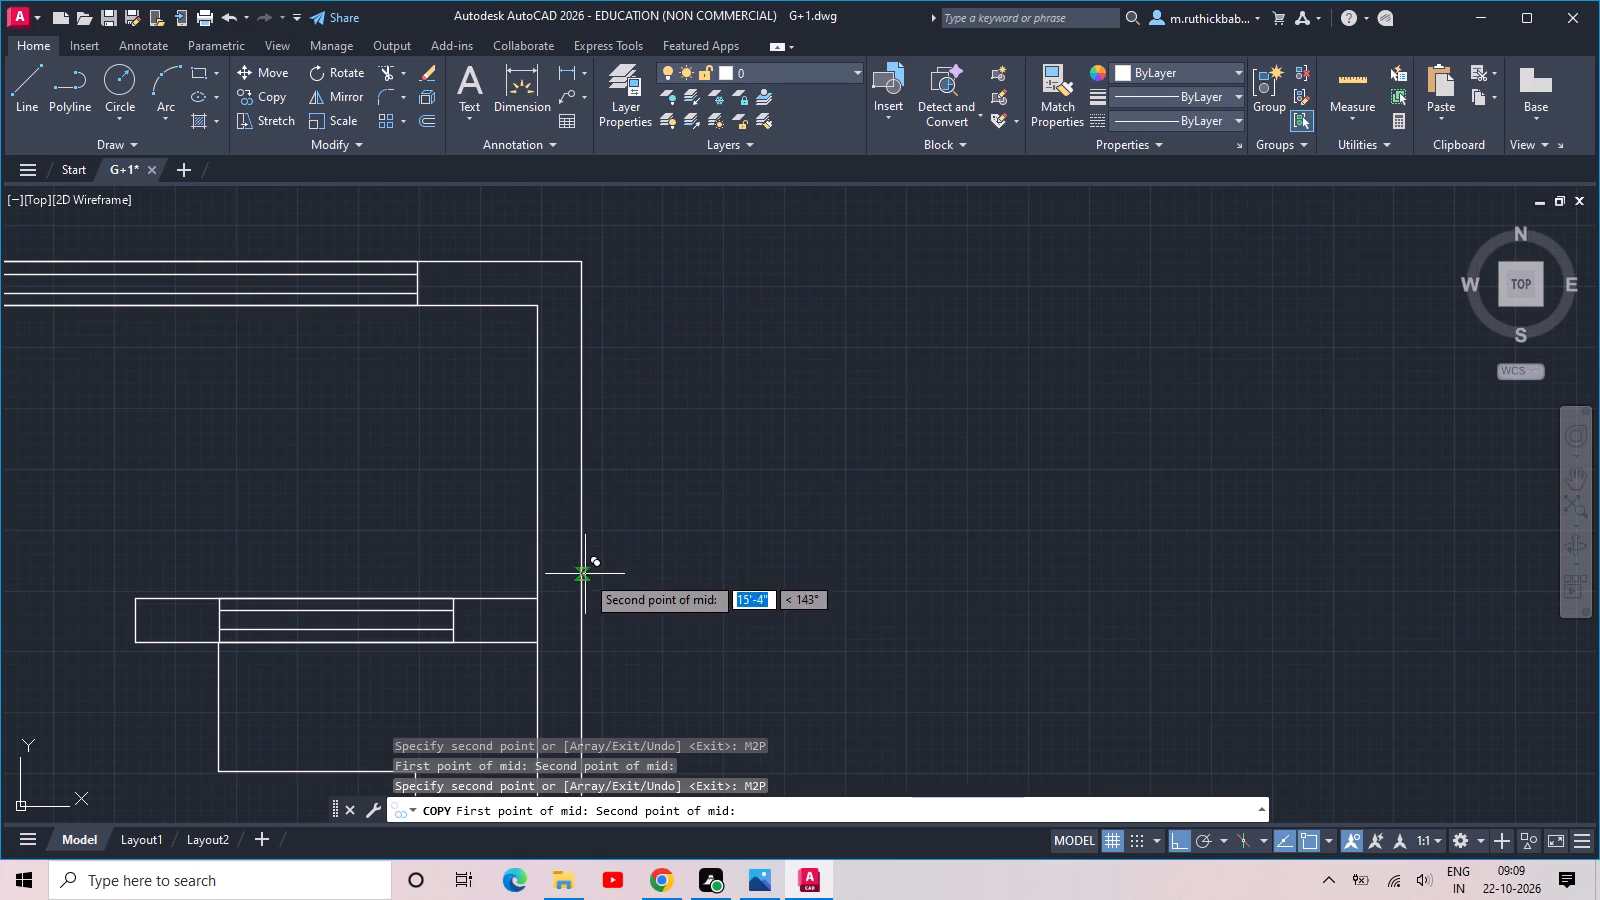
pyautogui.click(582, 595)
pyautogui.scroll(-2, 432, 532)
pyautogui.moveTo(409, 525); pyautogui.dragTo(982, 495, button='middle')
pyautogui.moveTo(578, 512); pyautogui.dragTo(590, 423, button='middle')
pyautogui.scroll(-1, 565, 362)
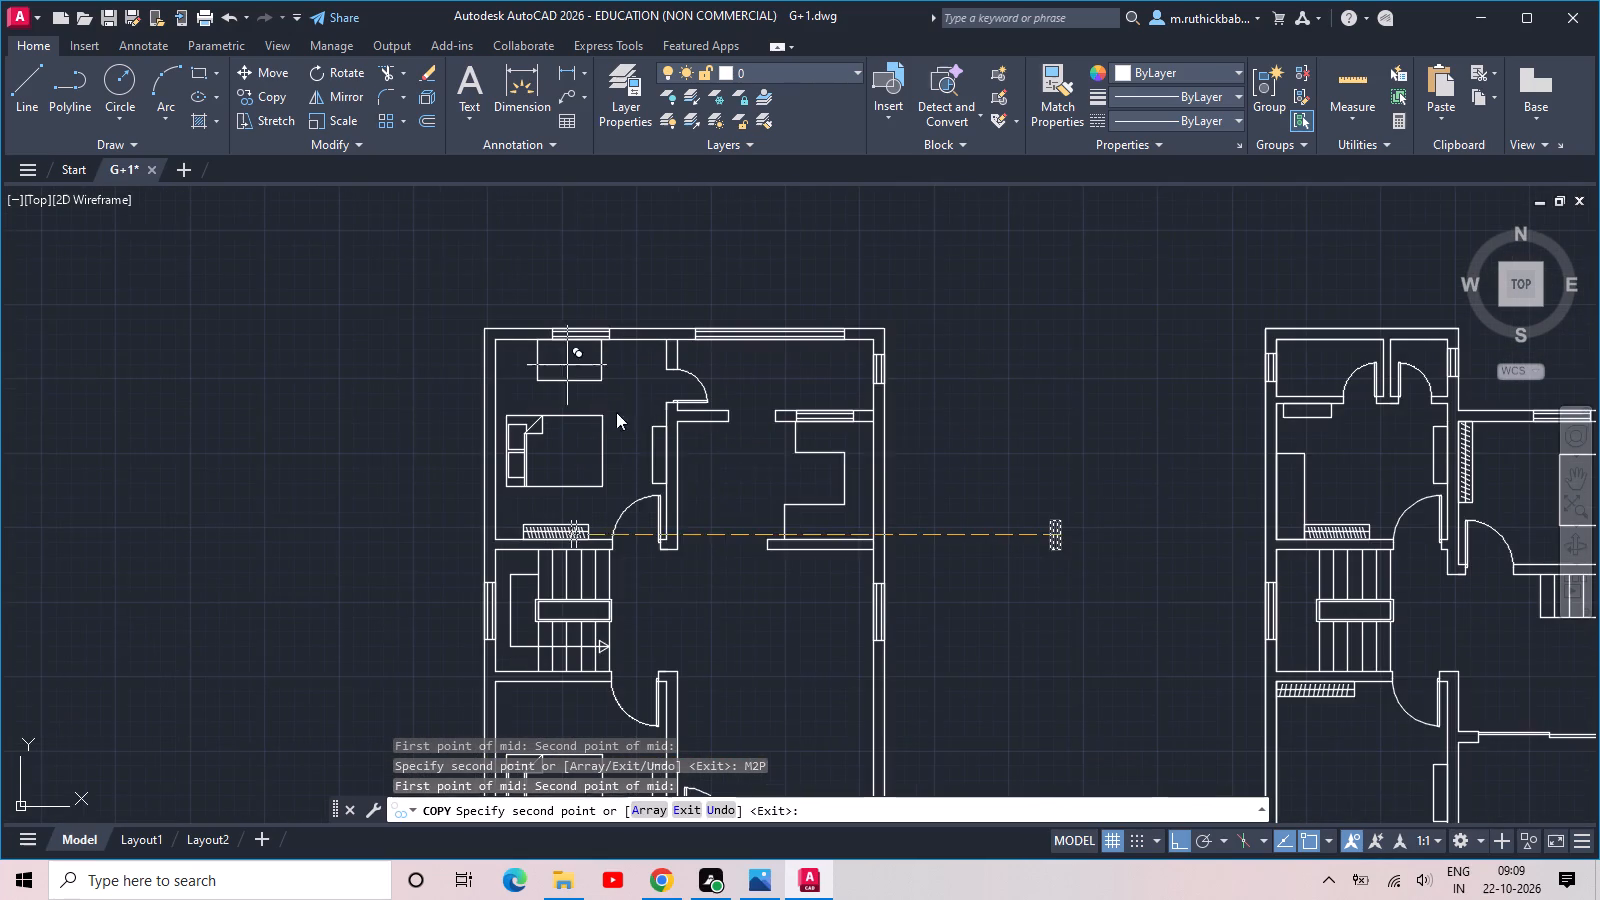
pyautogui.moveTo(743, 539); pyautogui.dragTo(662, 465, button='middle')
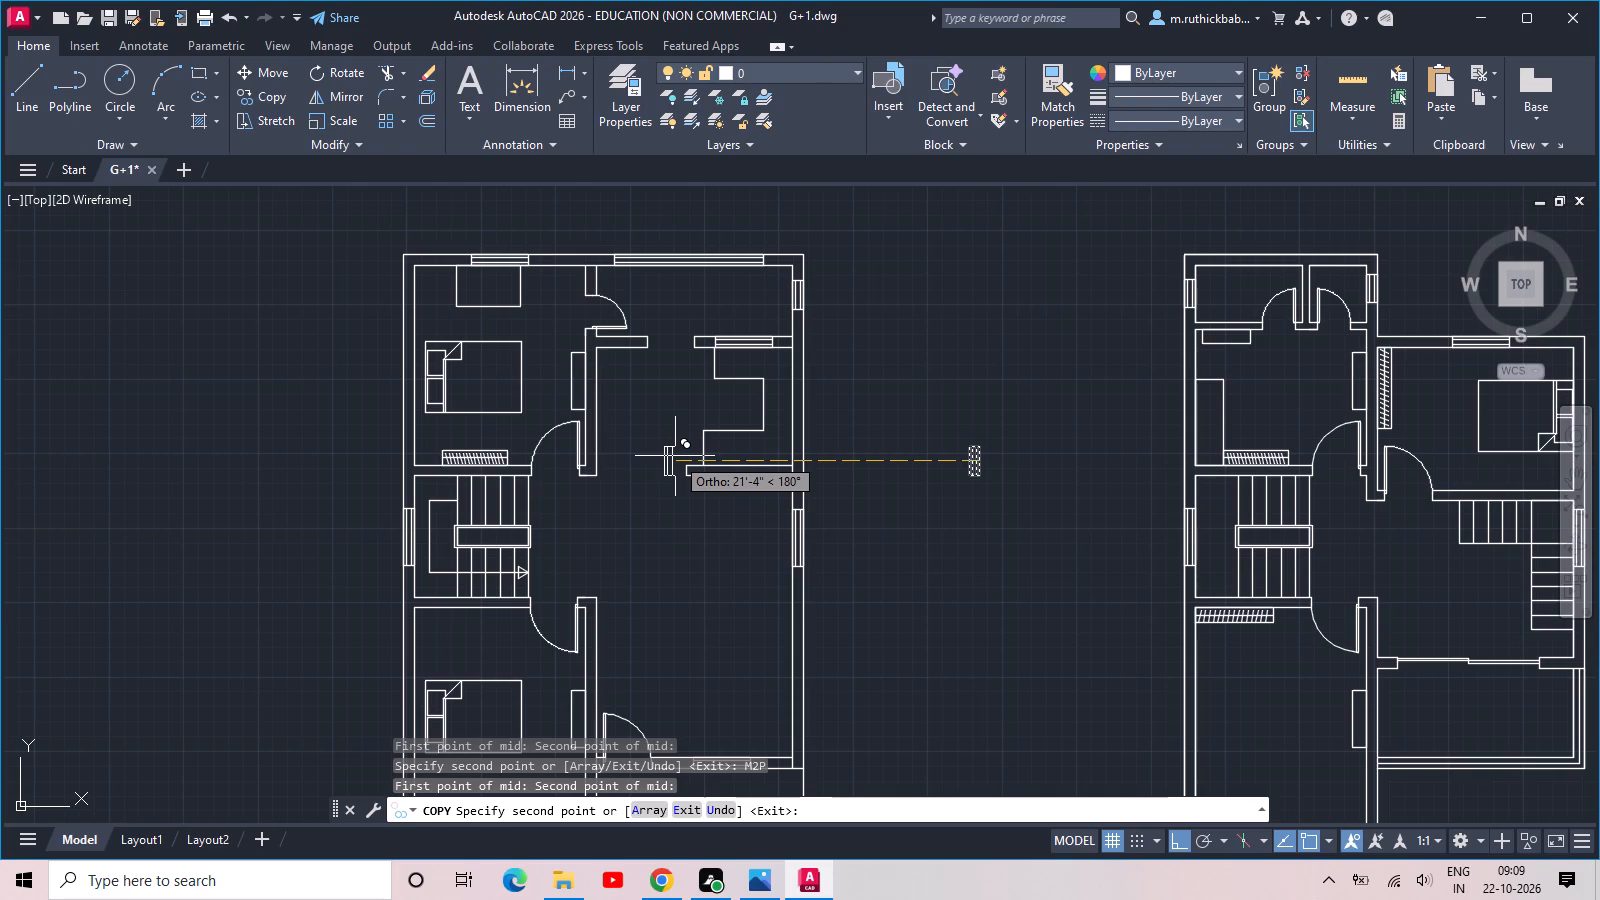
pyautogui.press('Escape')
pyautogui.press('Escape')
# Copy the bed from the first plan's bottom-left bedroom into the second plan's matching bedroom, using the room's lower-left inner corner as reference.
pyautogui.scroll(-2, 661, 450)
pyautogui.scroll(2, 631, 579)
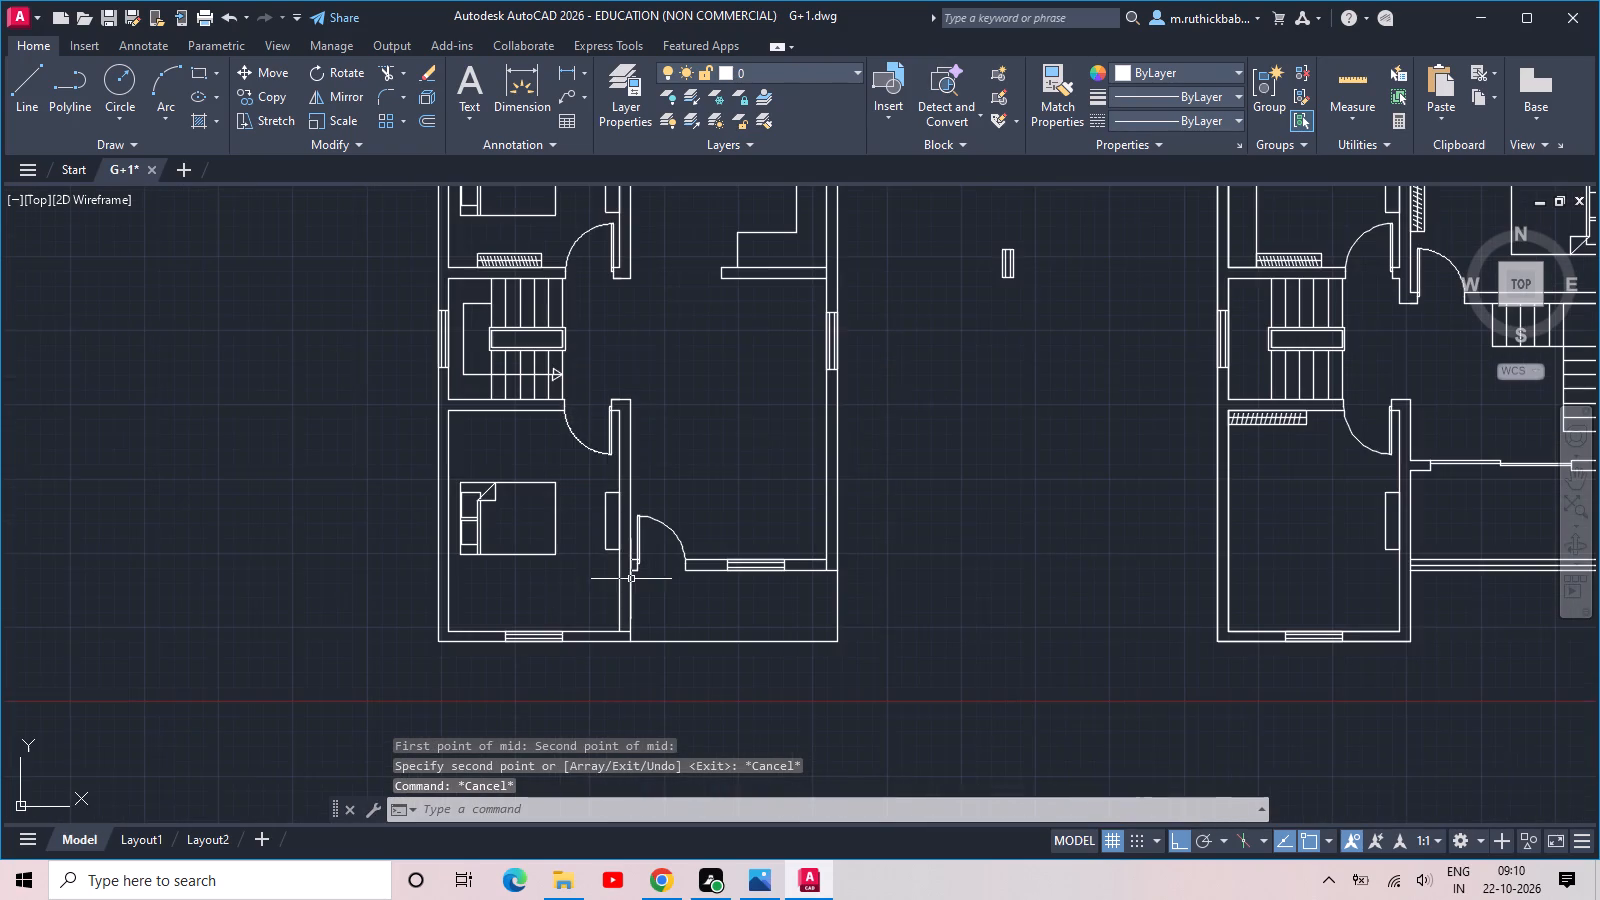
pyautogui.click(577, 558)
pyautogui.click(476, 437)
pyautogui.press('Escape')
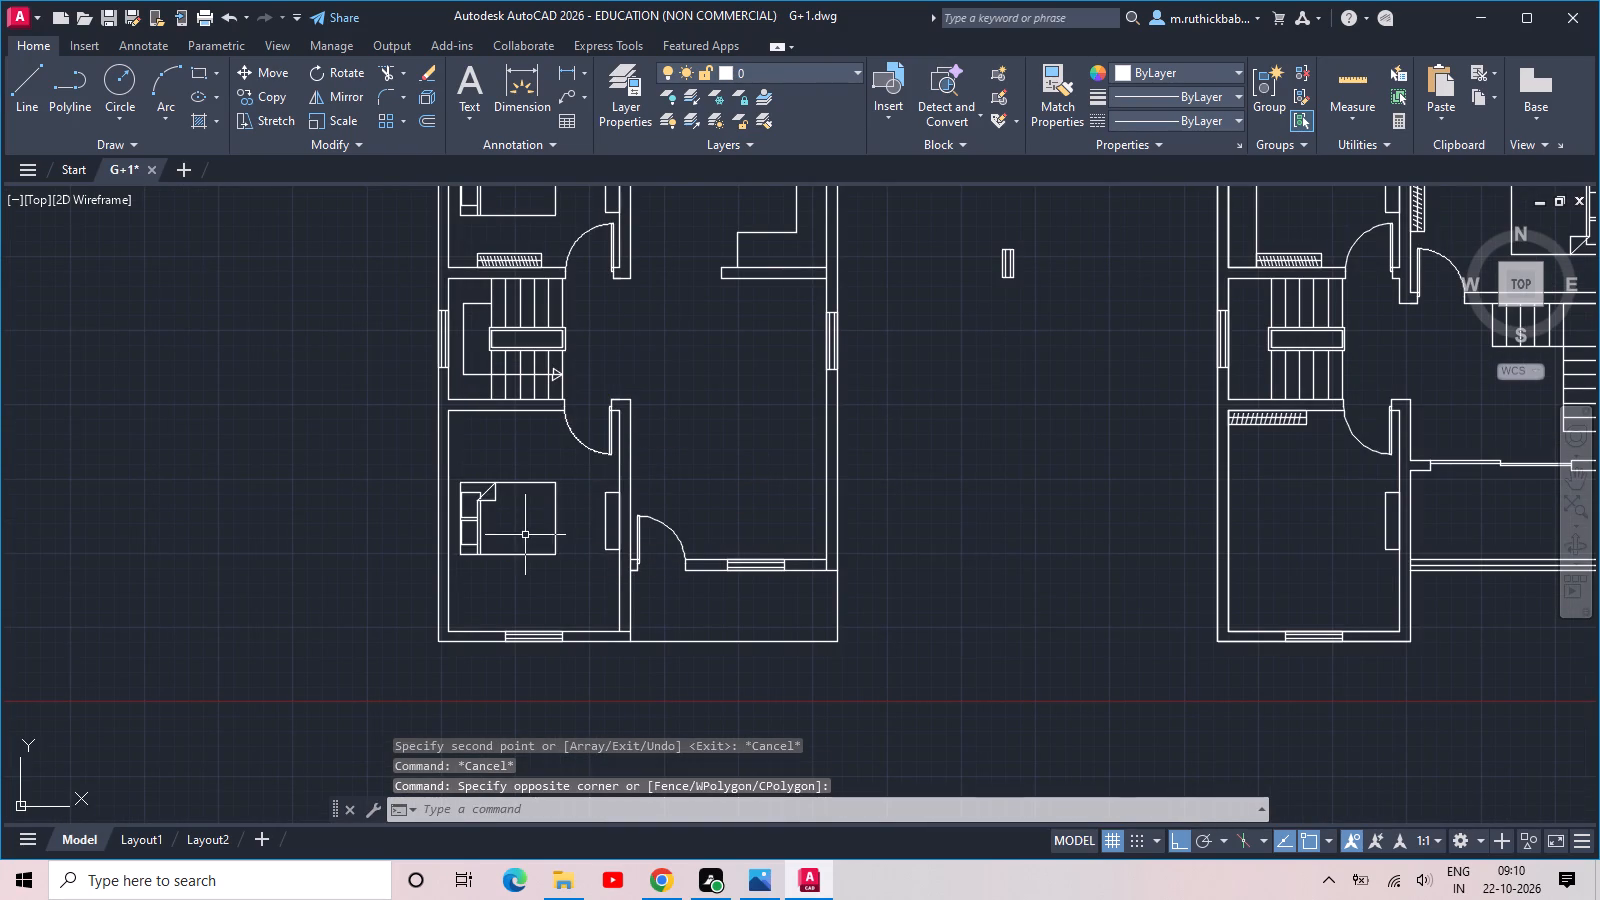
pyautogui.click(528, 573)
pyautogui.click(481, 460)
pyautogui.write('CO')
pyautogui.press('space')
pyautogui.click(450, 629)
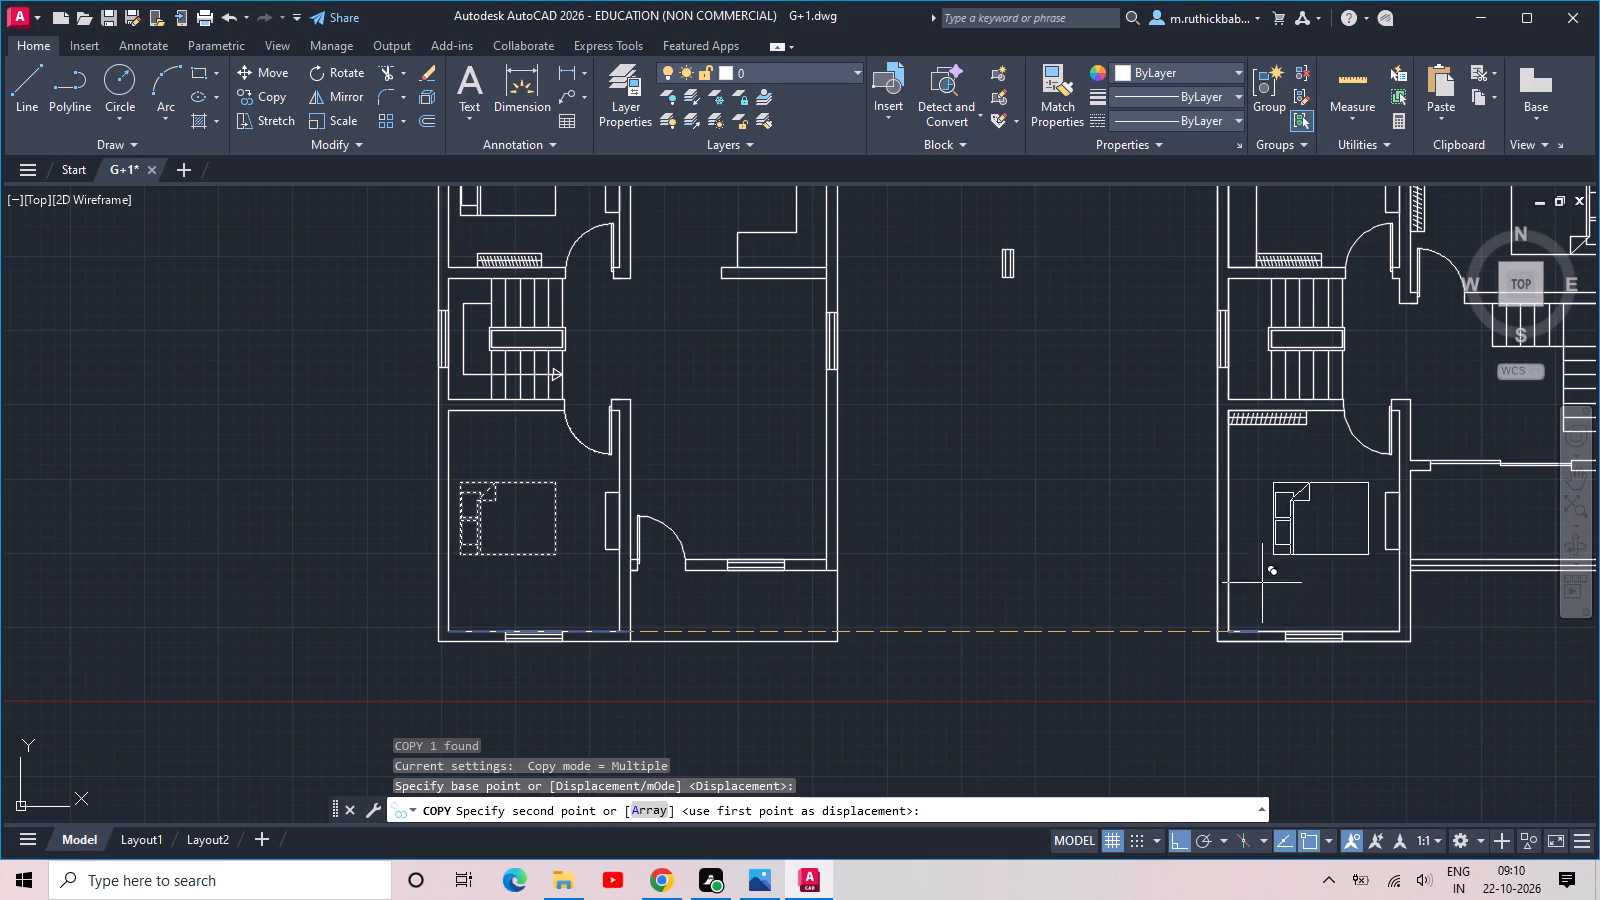
pyautogui.click(1229, 629)
pyautogui.press('Escape')
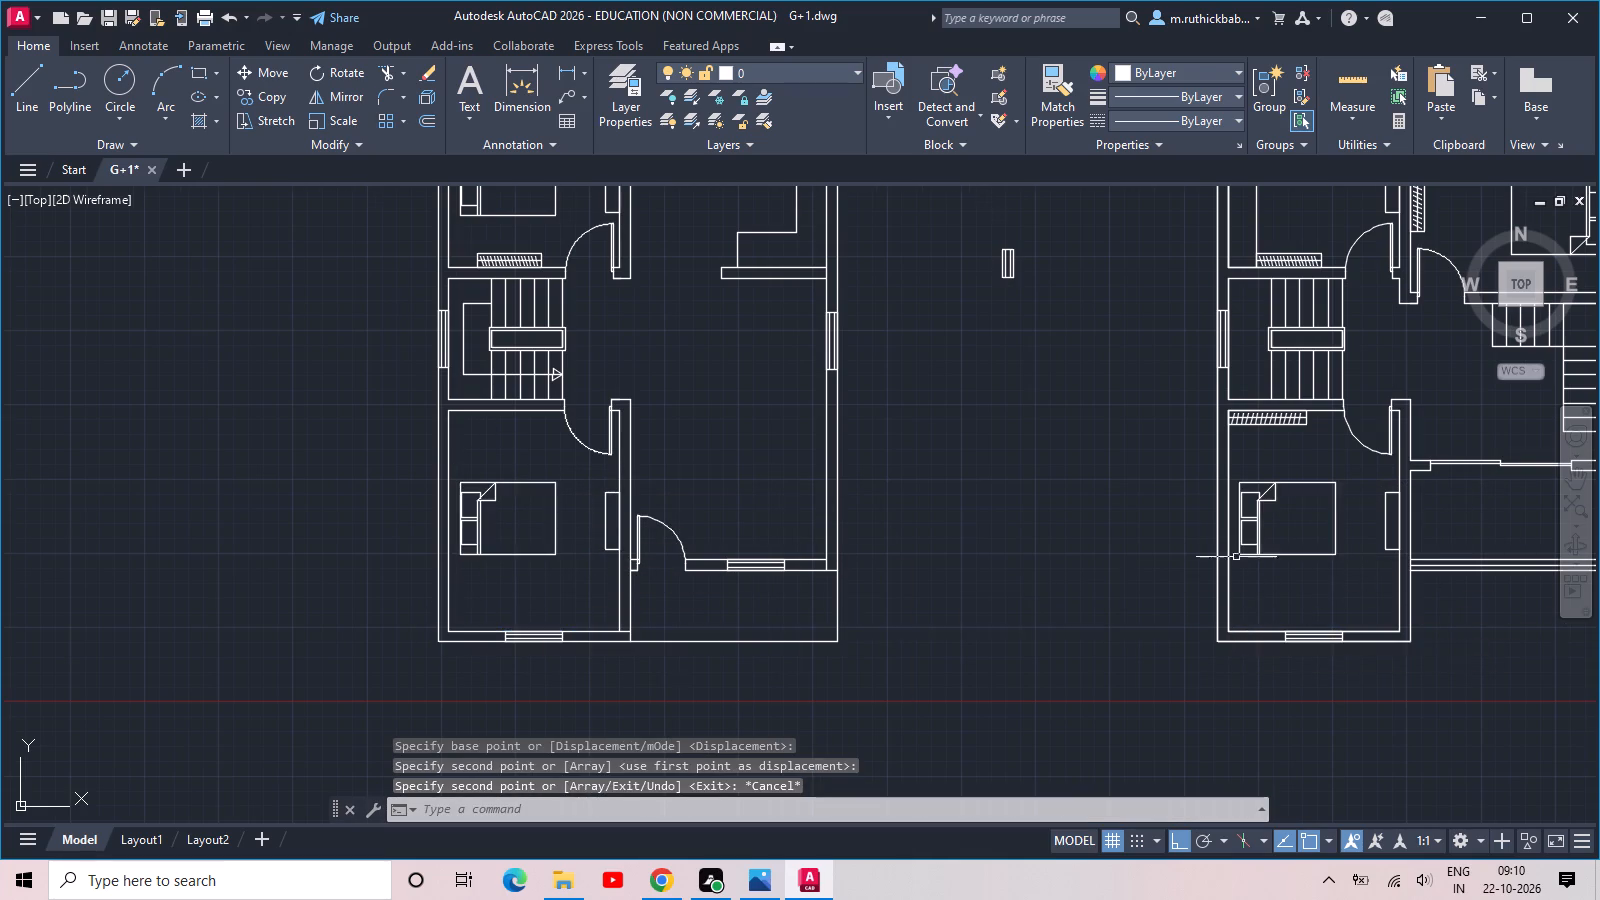
# Delete the spare short window standing between the two plans and save the drawing.
pyautogui.scroll(-1, 1229, 557)
pyautogui.moveTo(1163, 559); pyautogui.dragTo(944, 591, button='middle')
pyautogui.moveTo(908, 342); pyautogui.dragTo(912, 396)
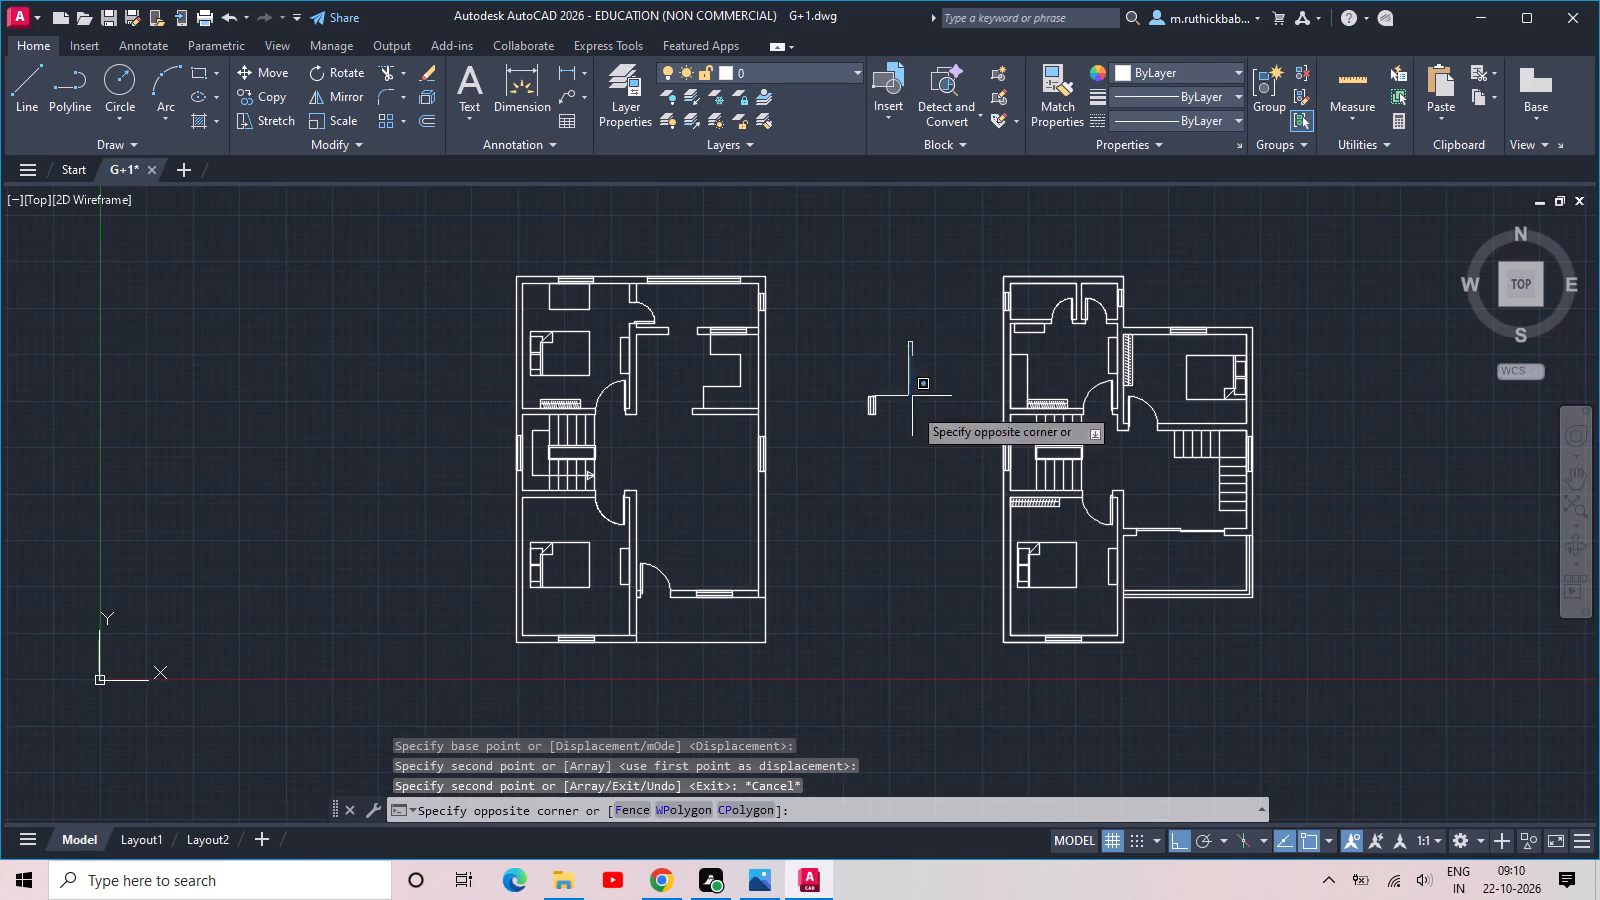
pyautogui.click(813, 494)
pyautogui.press('Delete')
pyautogui.press('Delete')
pyautogui.hotkey('ctrl', 's')
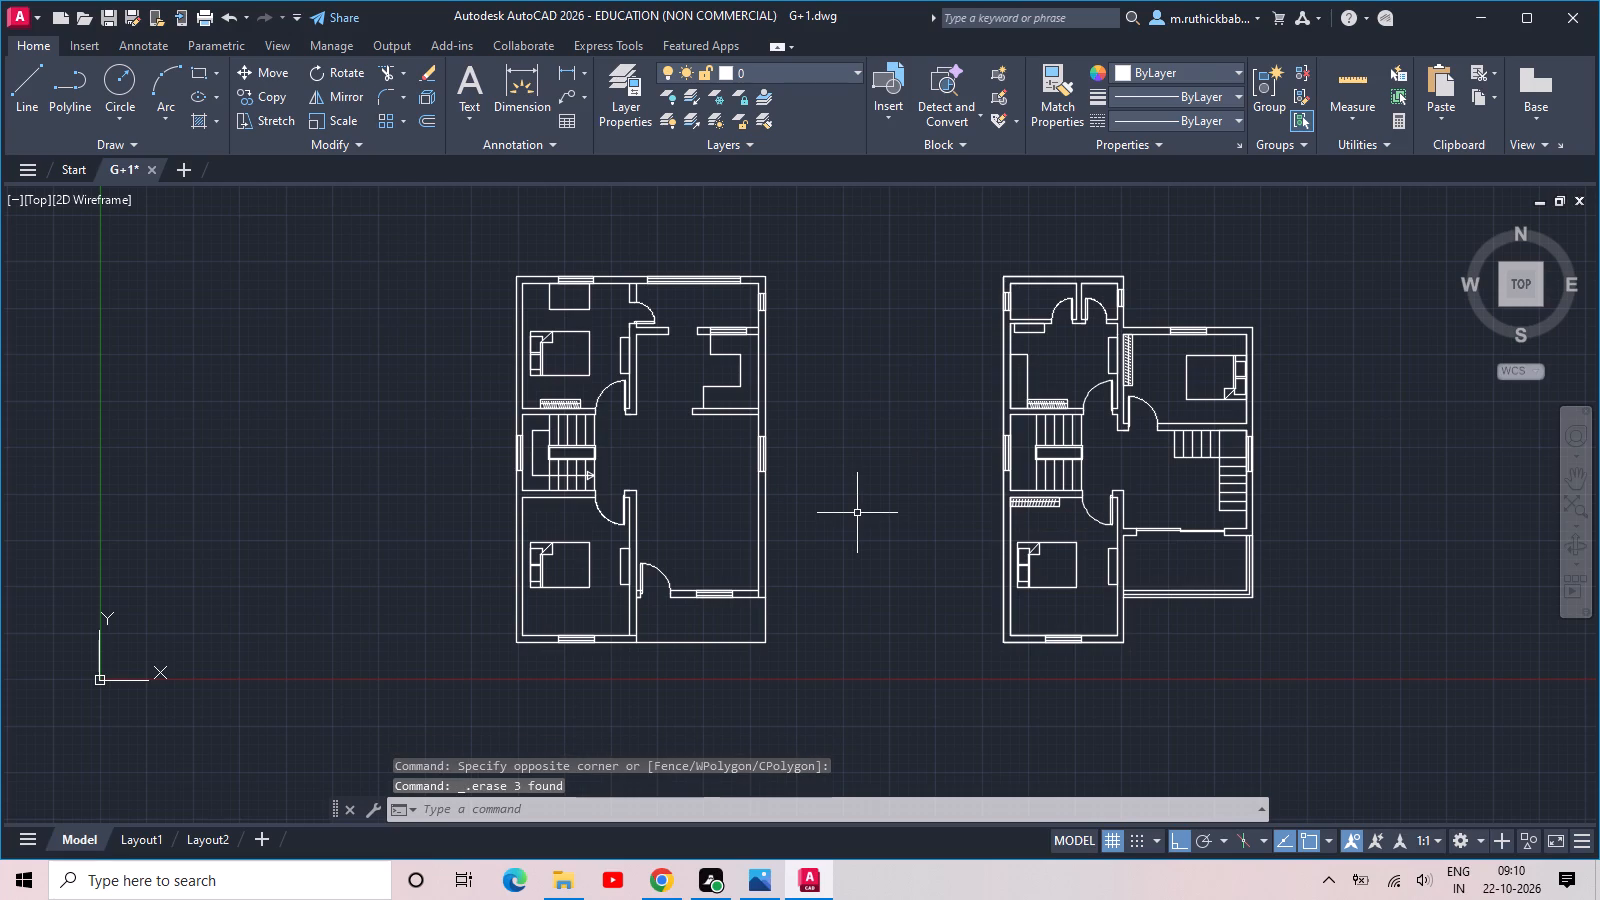
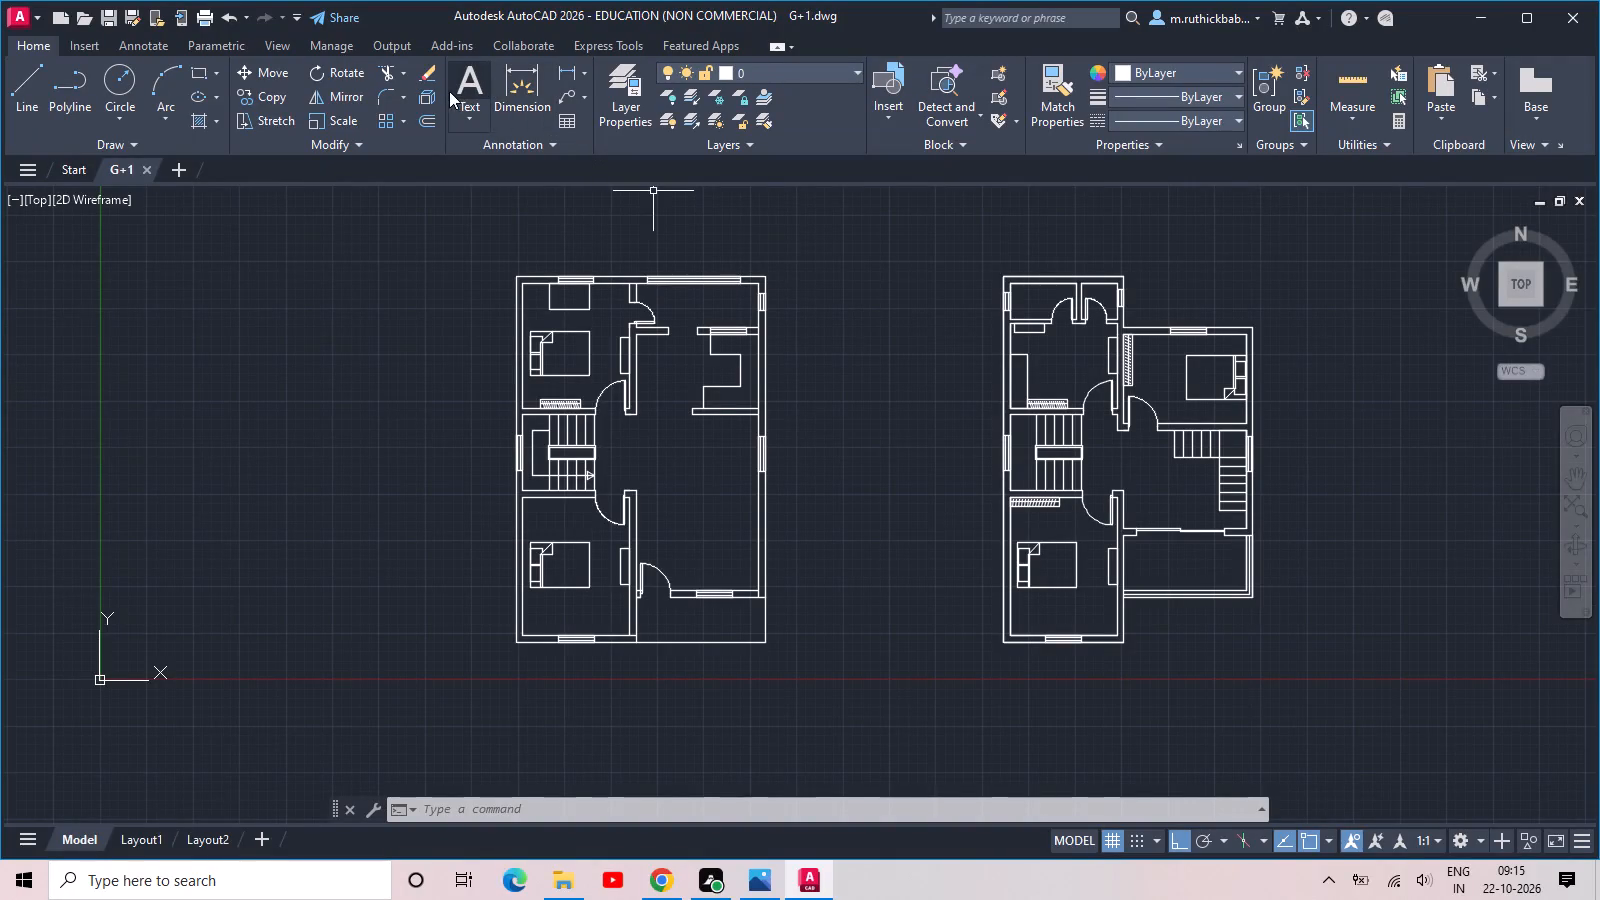
# Place single-line text about 10 inches high reading BED ROOM 1 above the bed in the ground-floor plan's upper bedroom.
pyautogui.click(474, 121)
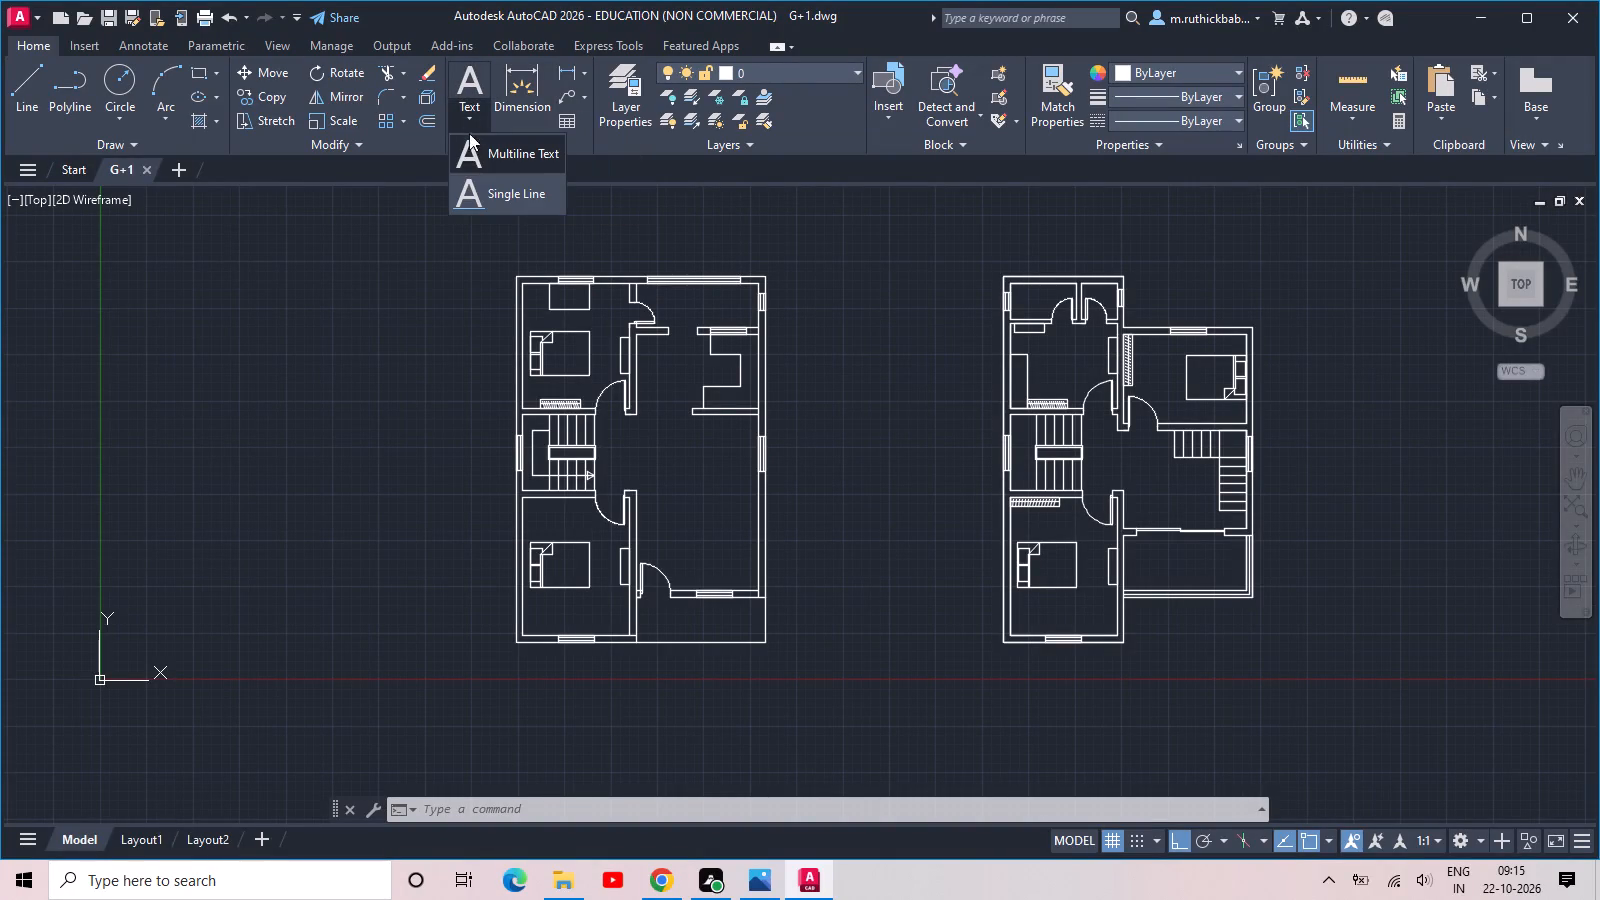
pyautogui.click(474, 197)
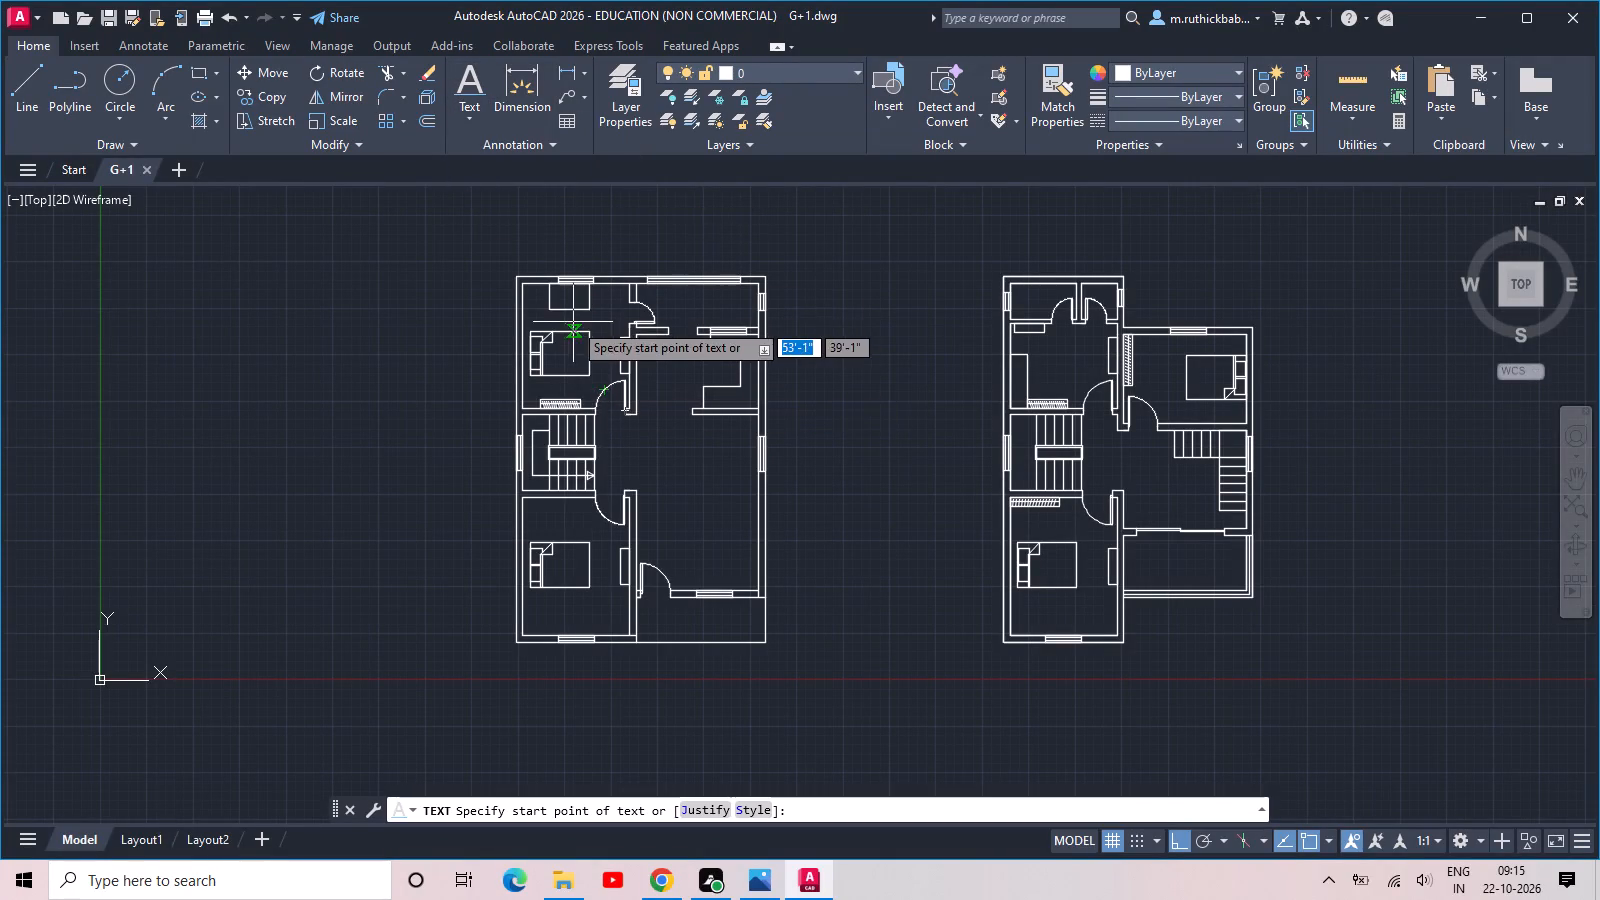
pyautogui.scroll(4, 574, 324)
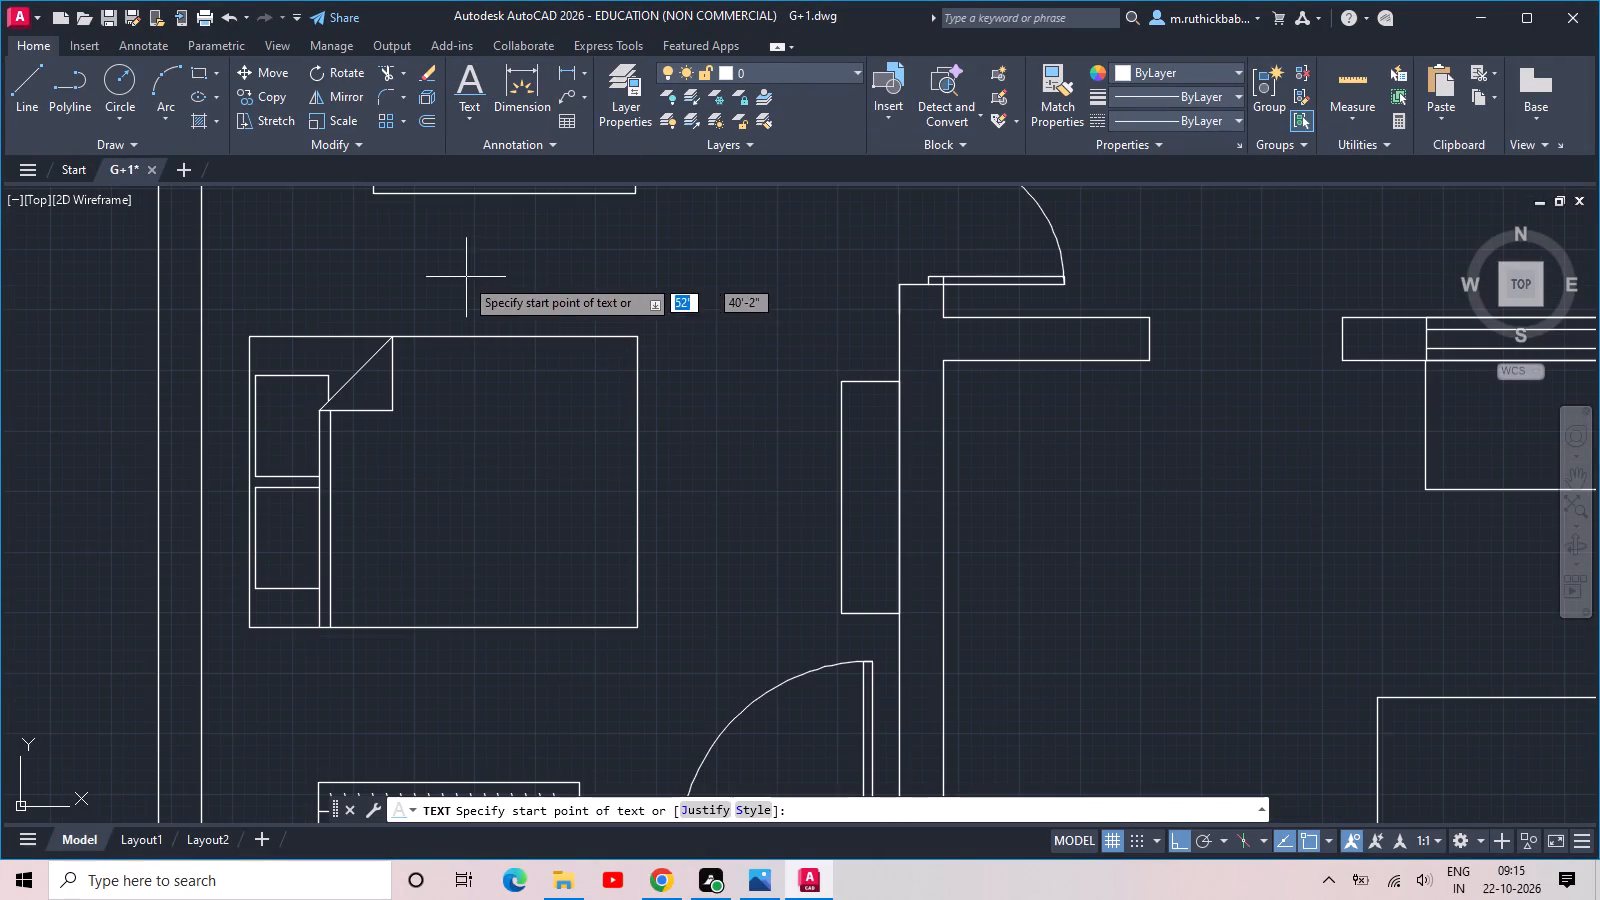
pyautogui.click(450, 276)
pyautogui.click(450, 226)
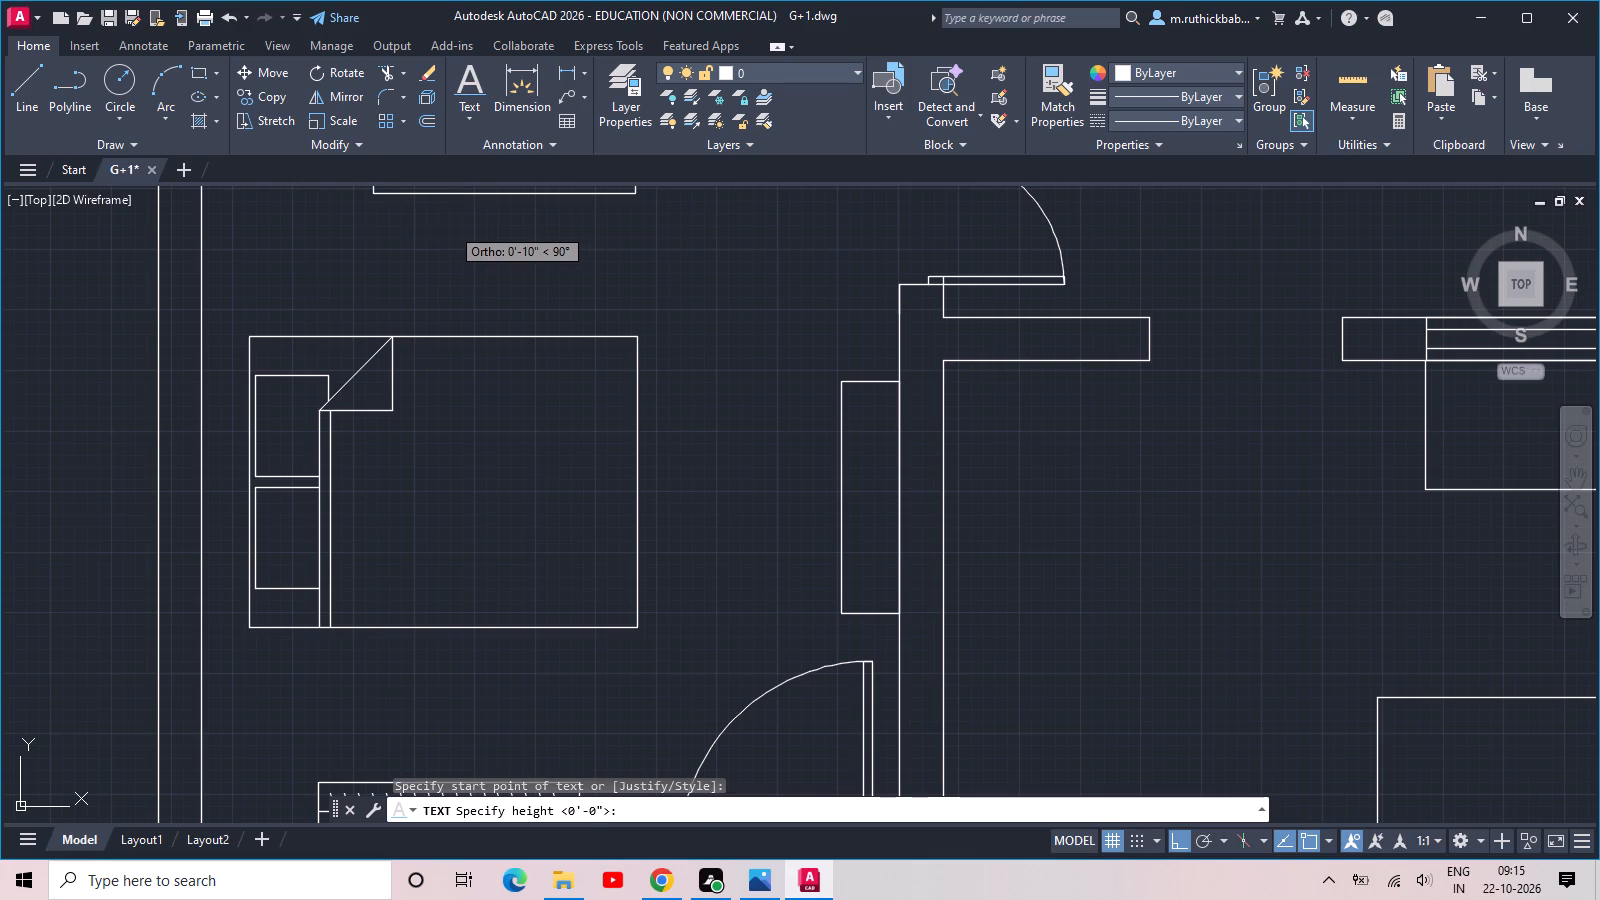
pyautogui.click(913, 281)
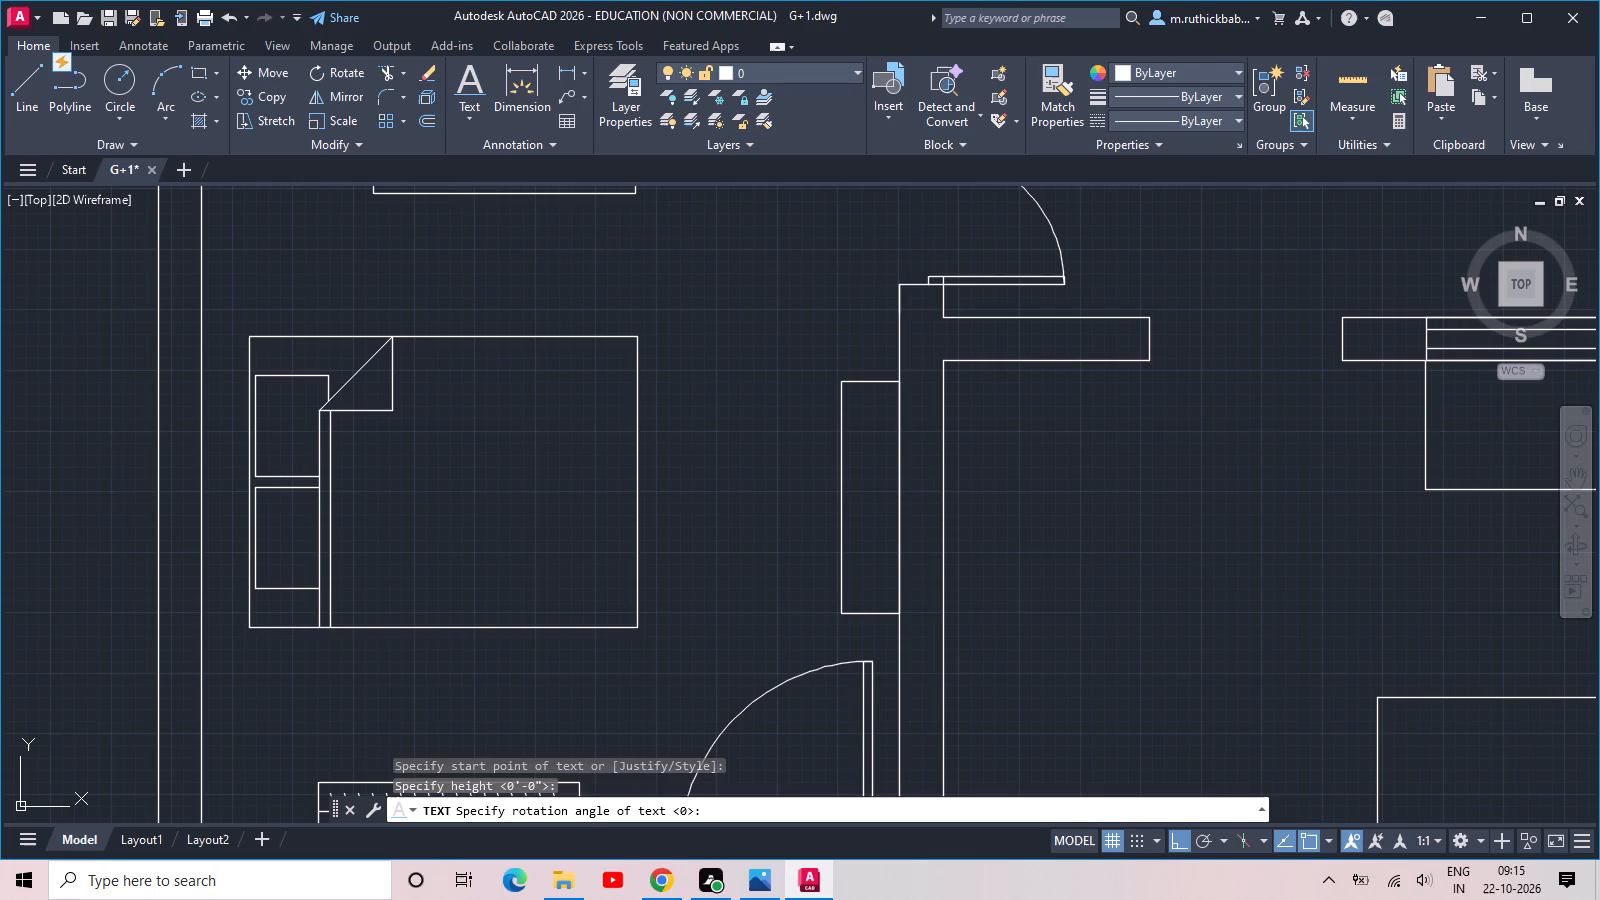
pyautogui.click(427, 229)
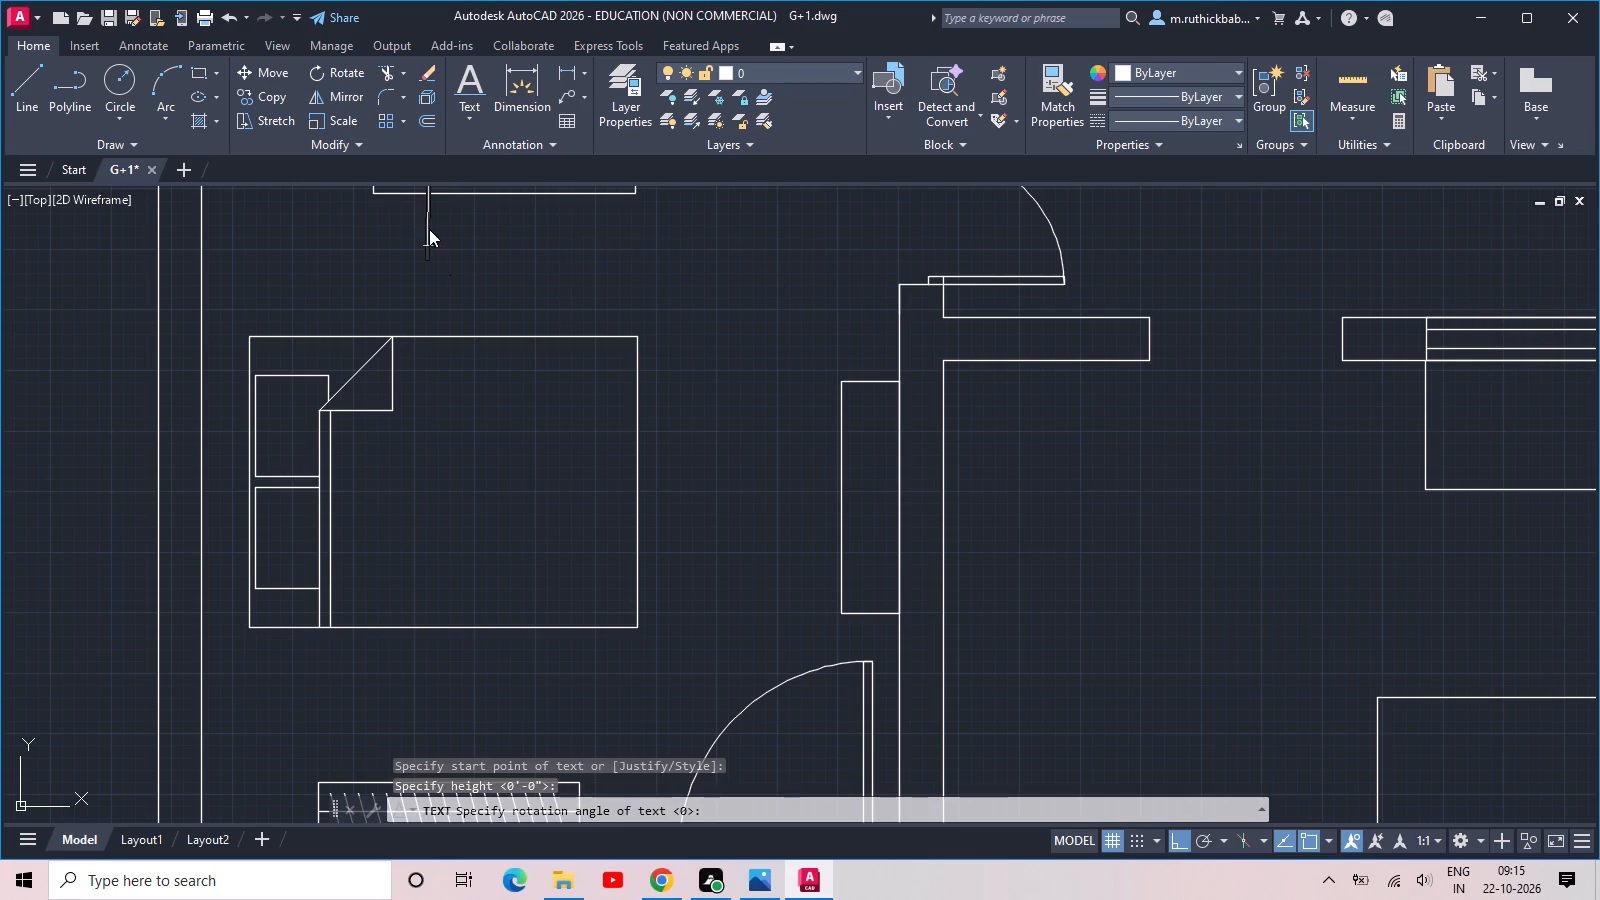
pyautogui.click(441, 237)
pyautogui.click(447, 249)
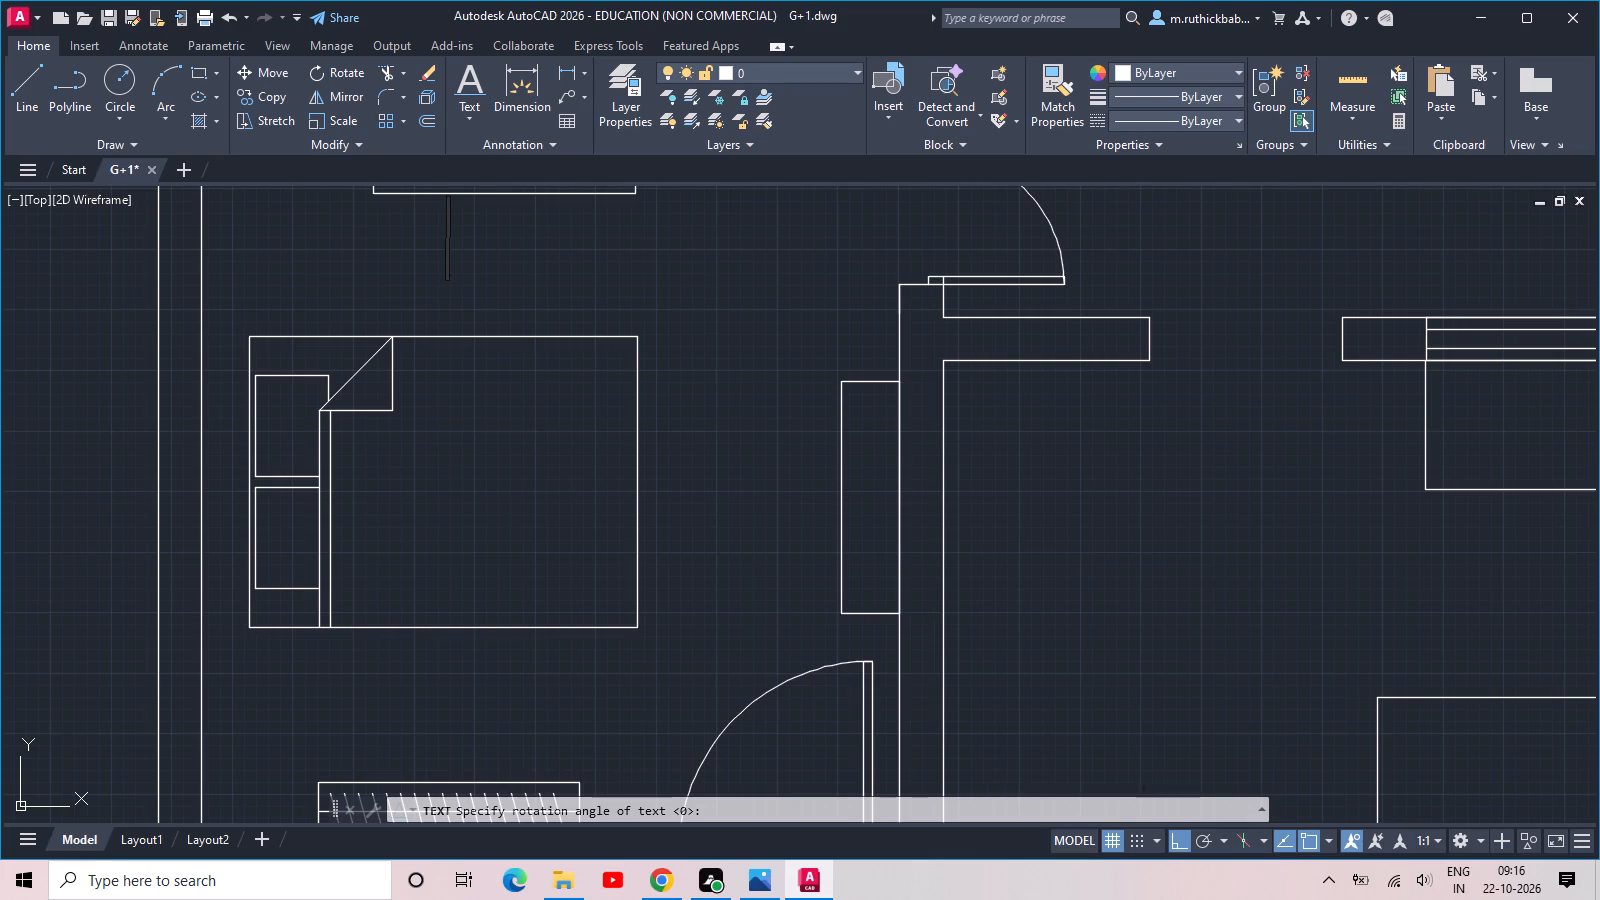
pyautogui.write('BEE')
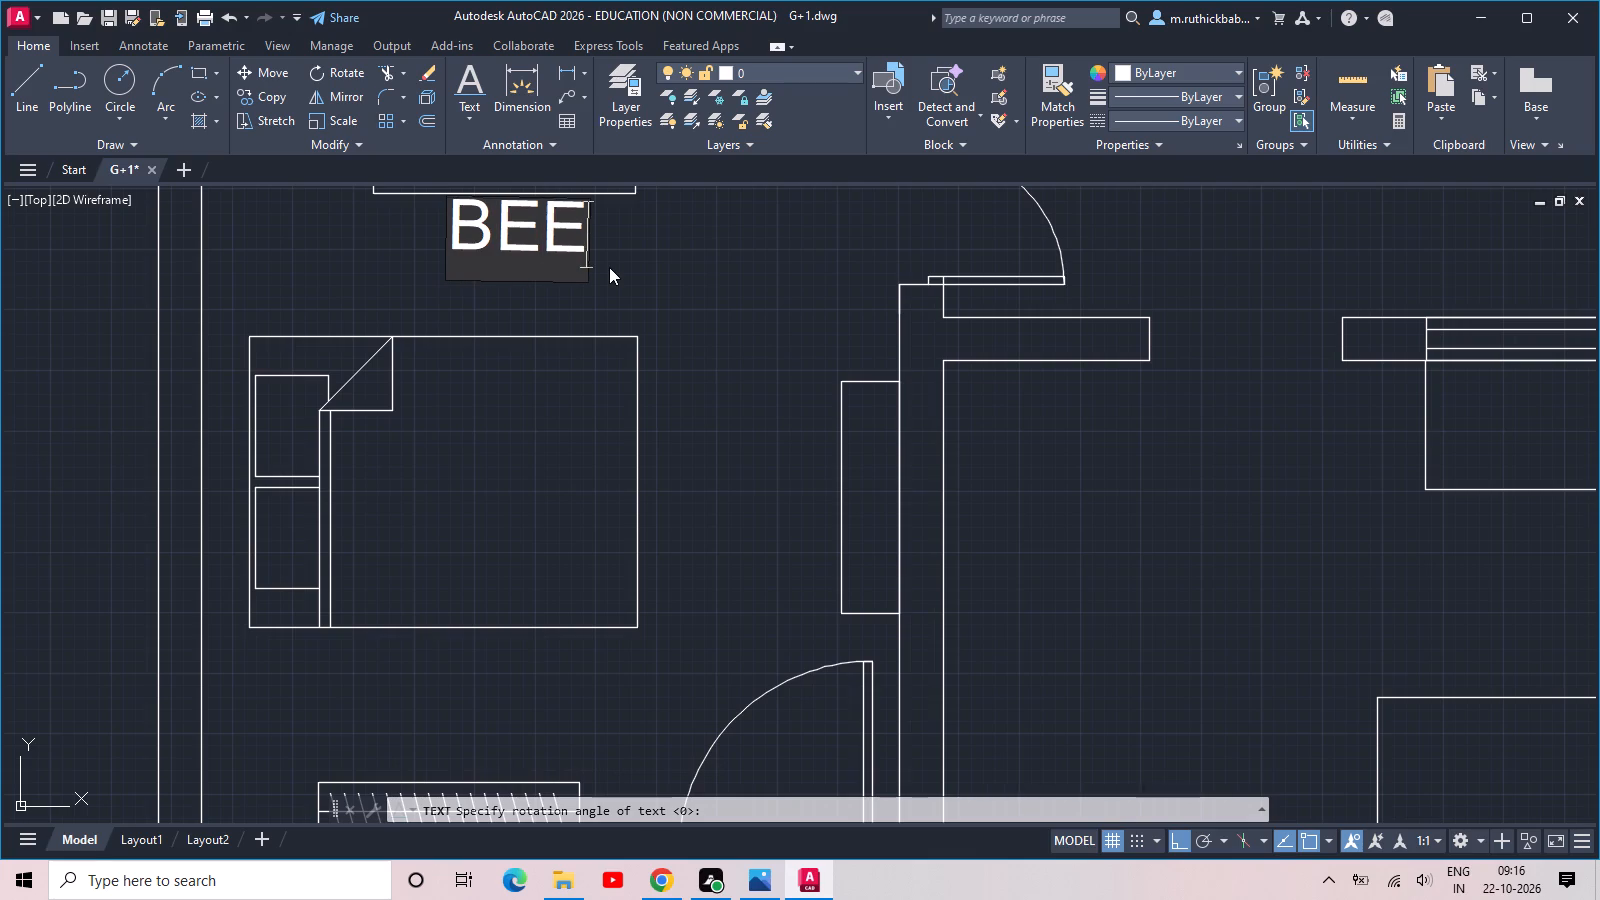
pyautogui.press('BackSpace')
pyautogui.write('D ROOM 1')
# Add the two-line label UTILITY AREA in the space beside BED ROOM 1, above the kitchen.
pyautogui.scroll(-2, 642, 271)
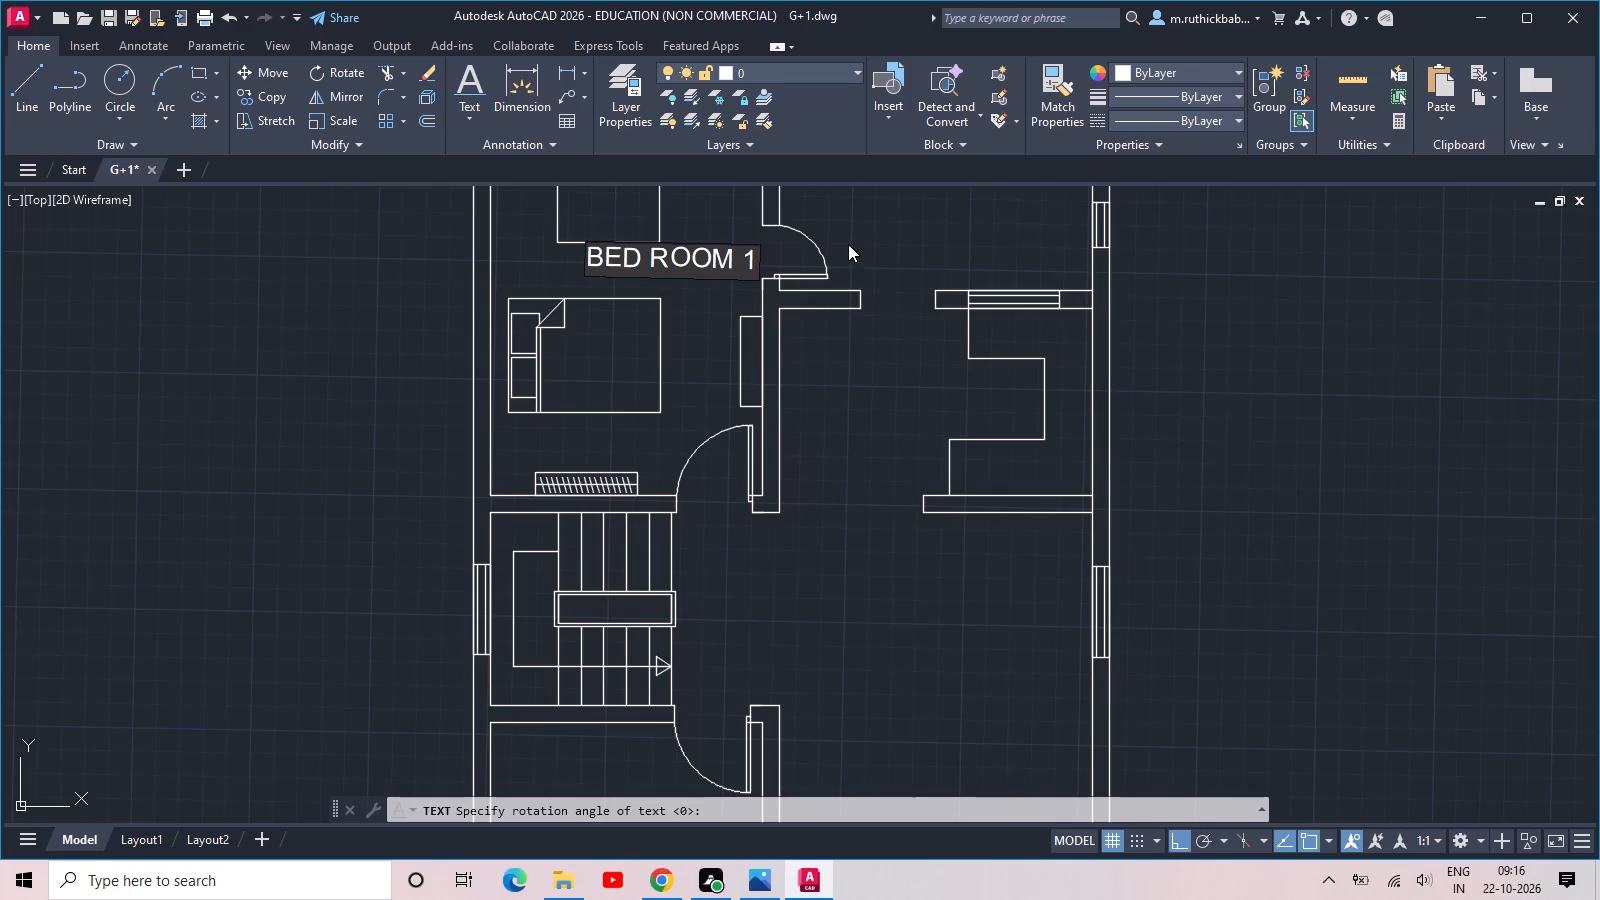
pyautogui.moveTo(848, 243); pyautogui.dragTo(811, 359, button='middle')
pyautogui.click(814, 331)
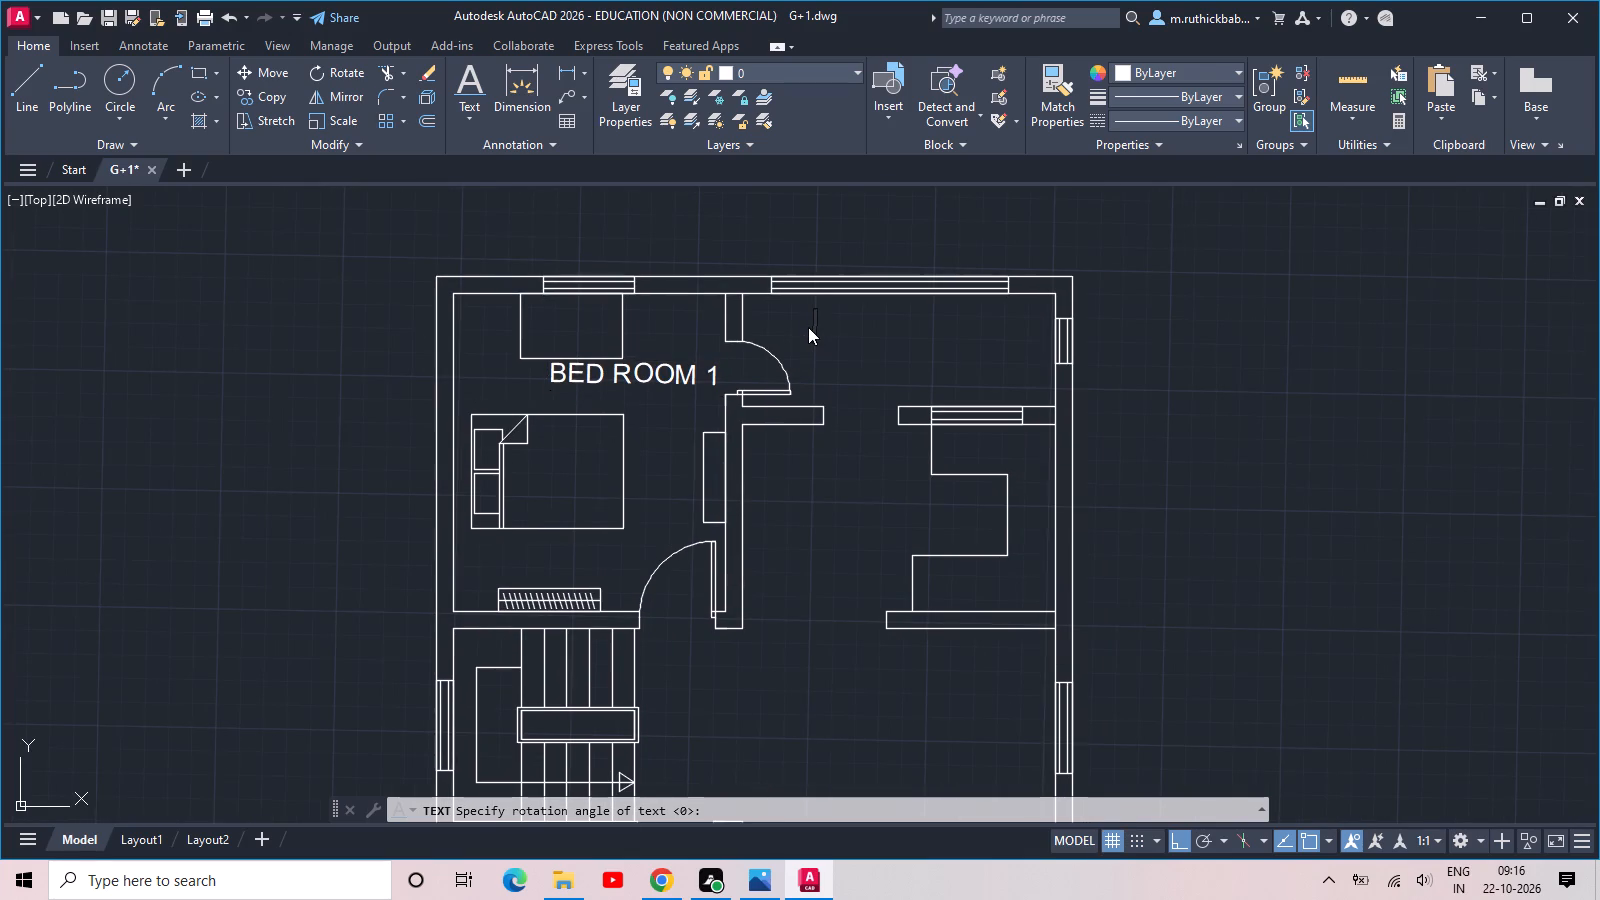
pyautogui.write('UT')
pyautogui.write('ILITY')
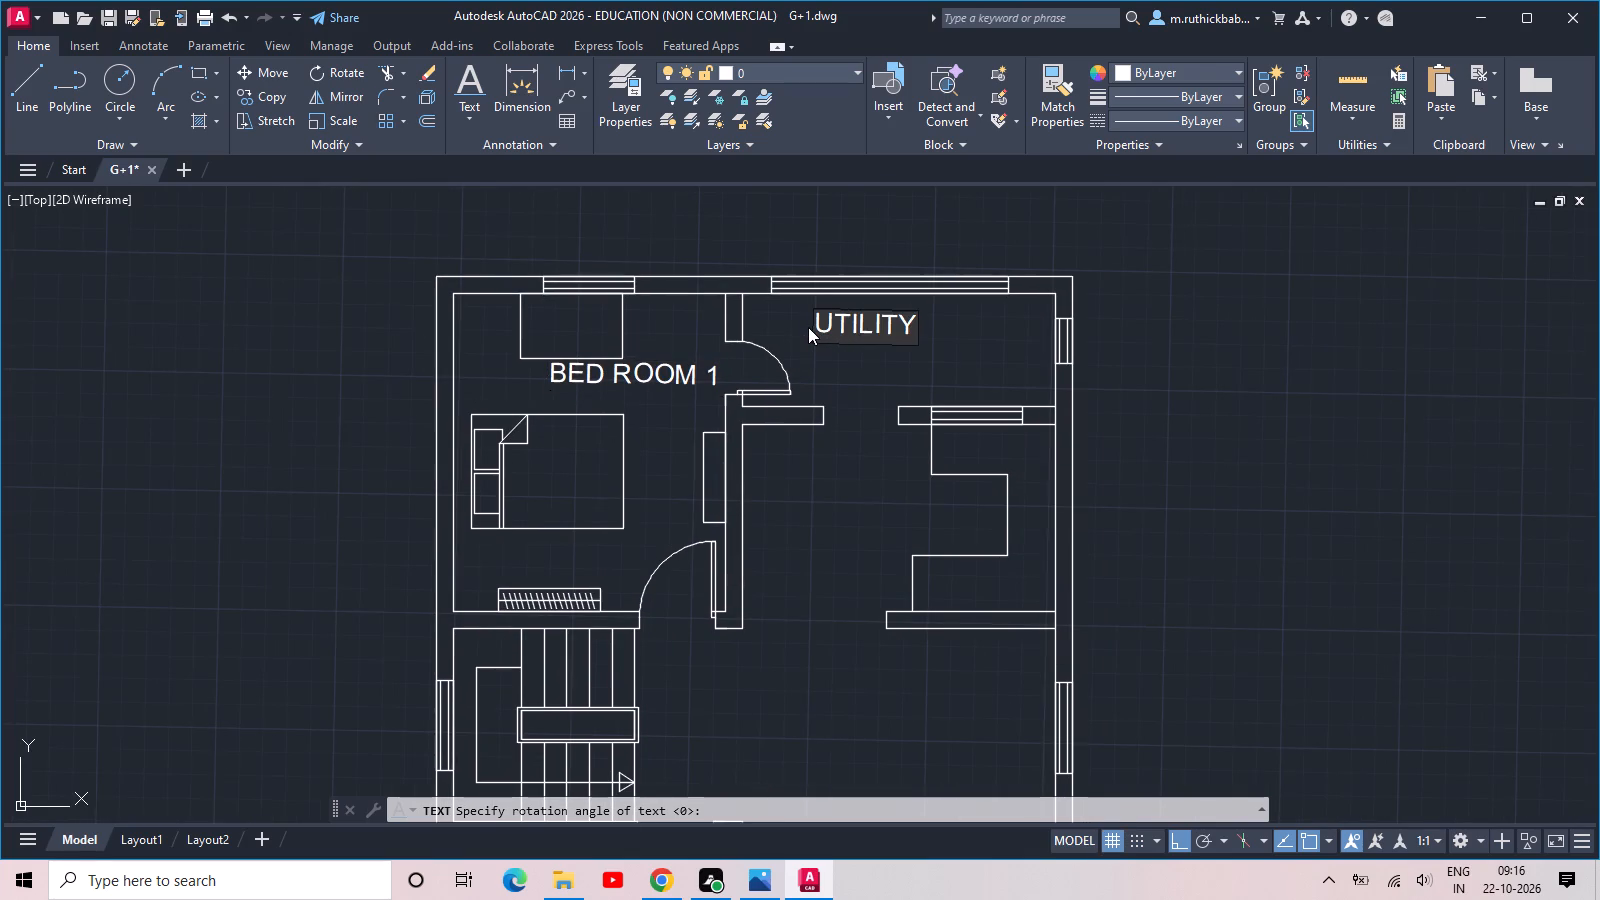
pyautogui.press('Return')
pyautogui.press('a')
pyautogui.write('REA')
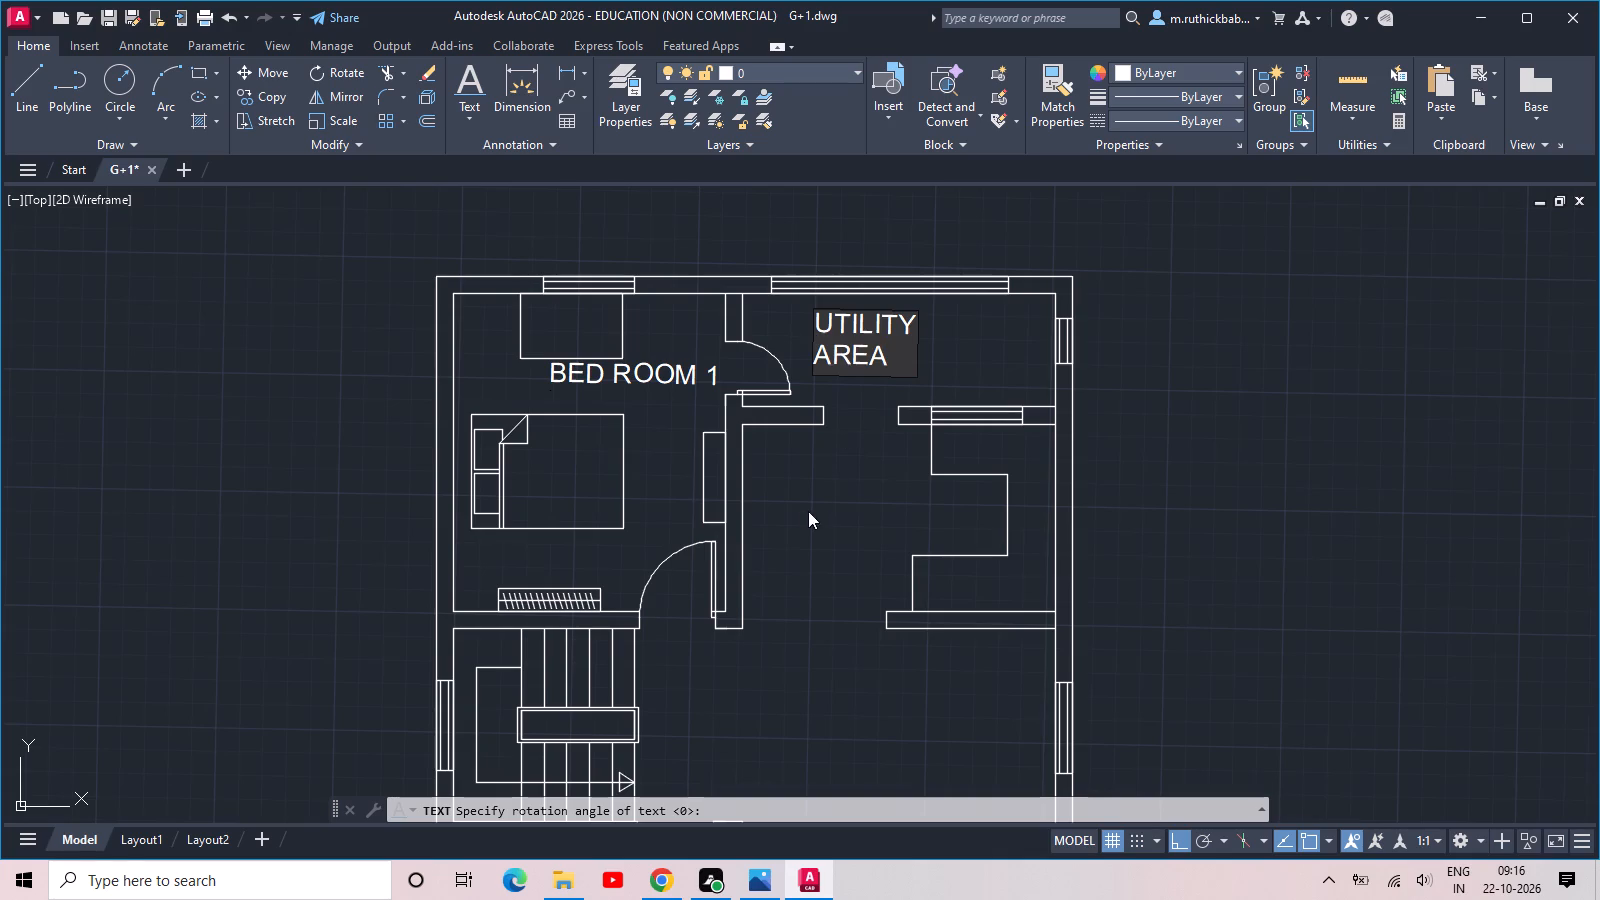
# Add the label KITCHEN in the room below the utility area.
pyautogui.click(807, 510)
pyautogui.write('KIR')
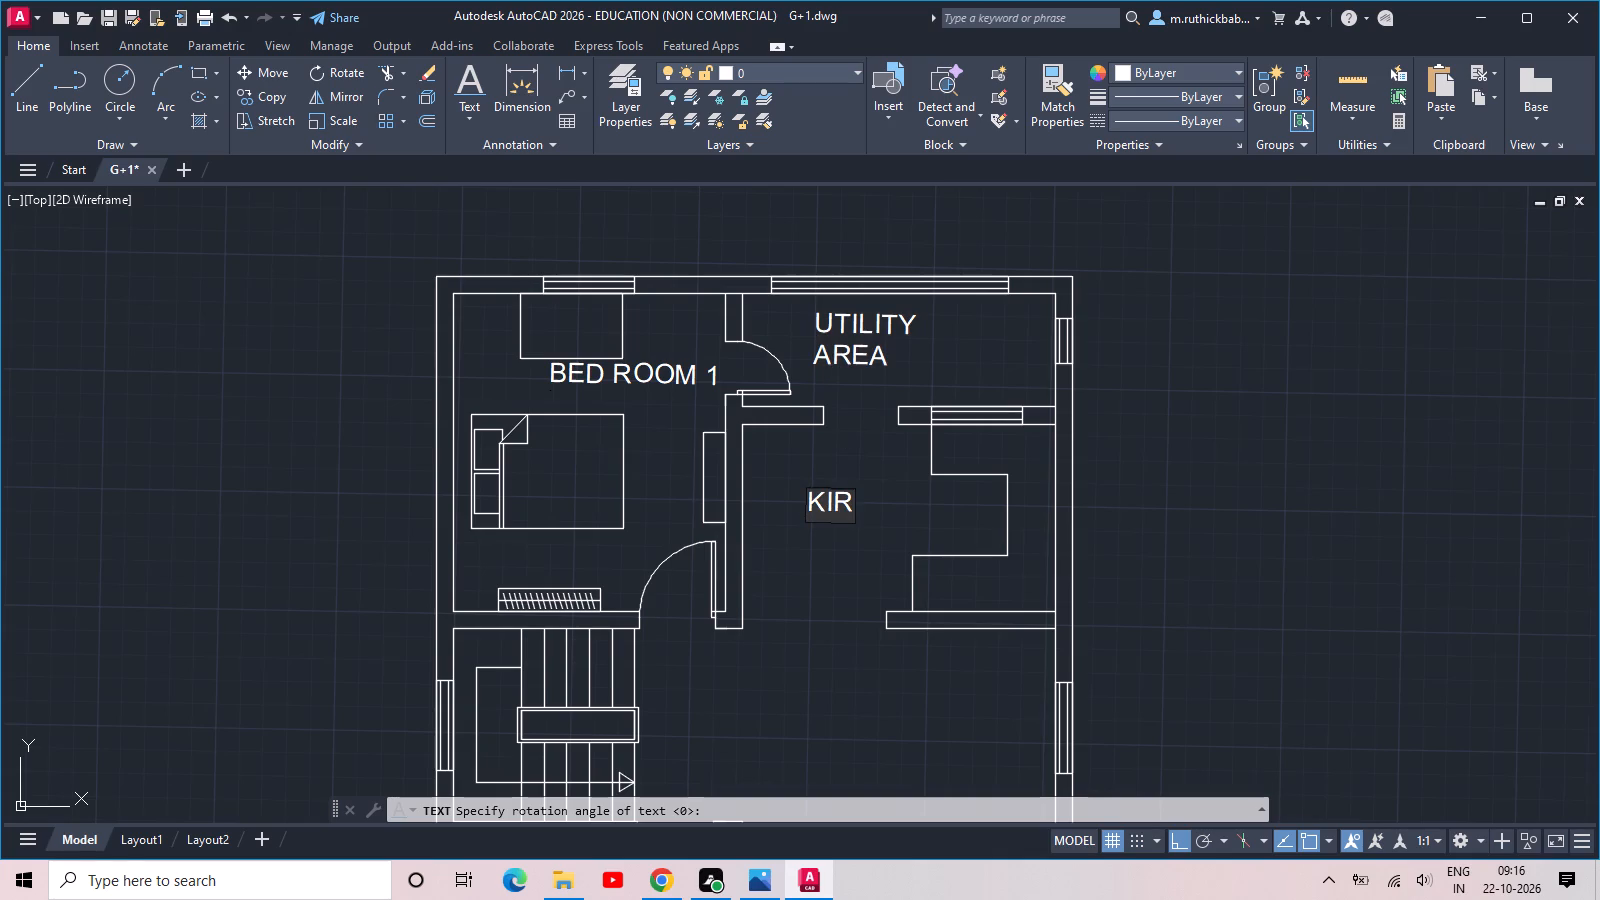
pyautogui.press('BackSpace')
pyautogui.write('TCHEN')
# Add the label DINNING in the open area below the kitchen.
pyautogui.moveTo(810, 571); pyautogui.dragTo(774, 405, button='middle')
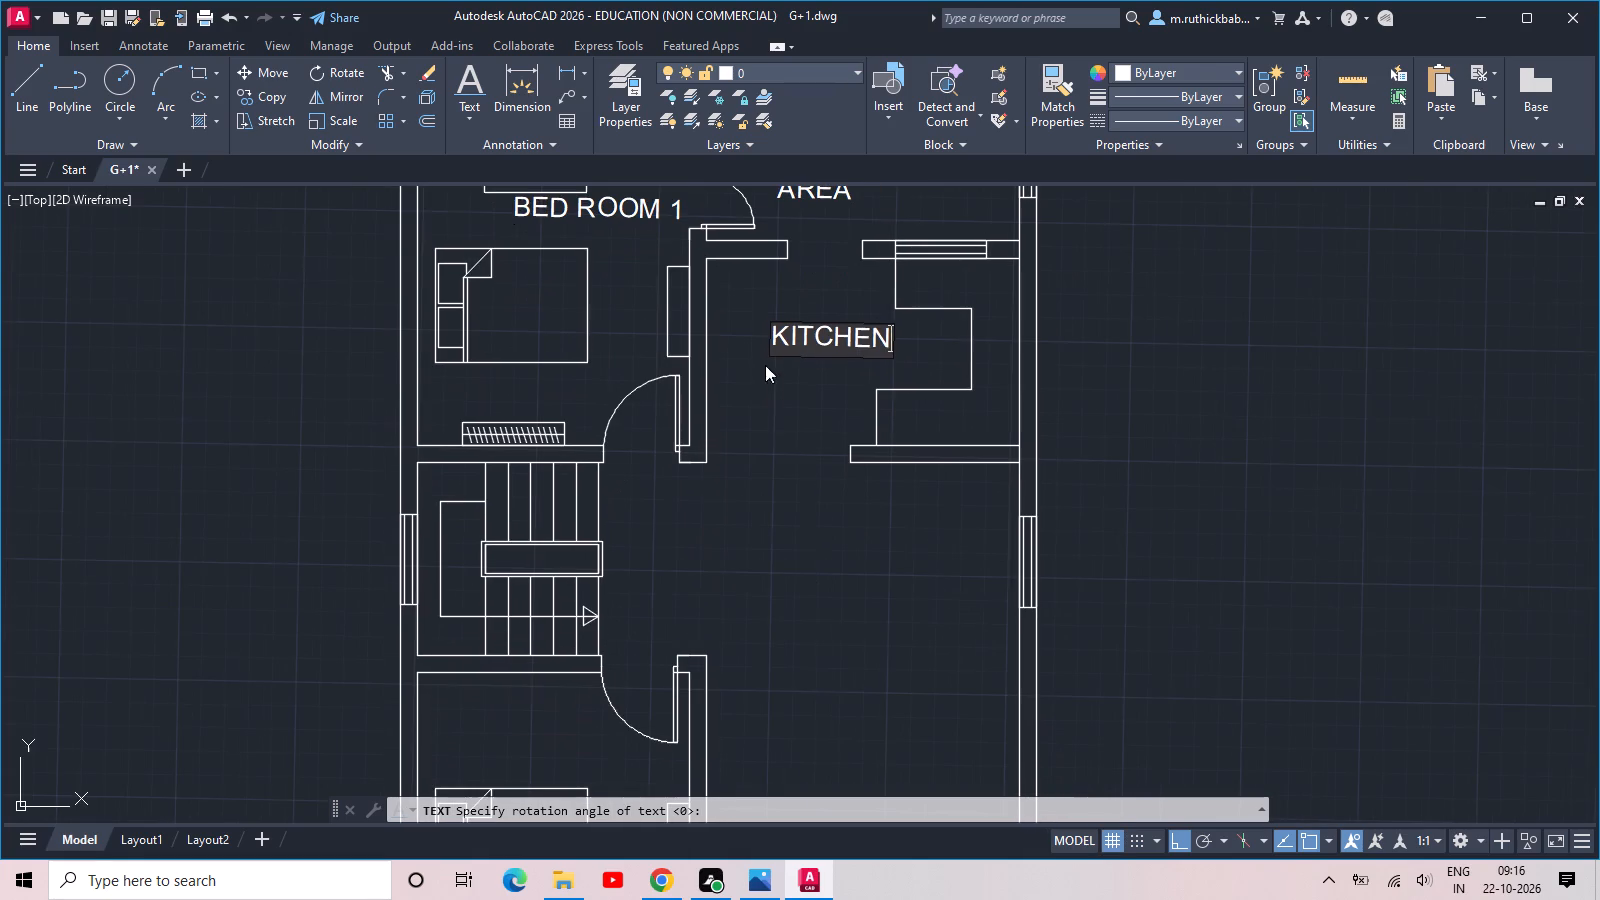
pyautogui.click(816, 587)
pyautogui.click(812, 550)
pyautogui.write('DINNING')
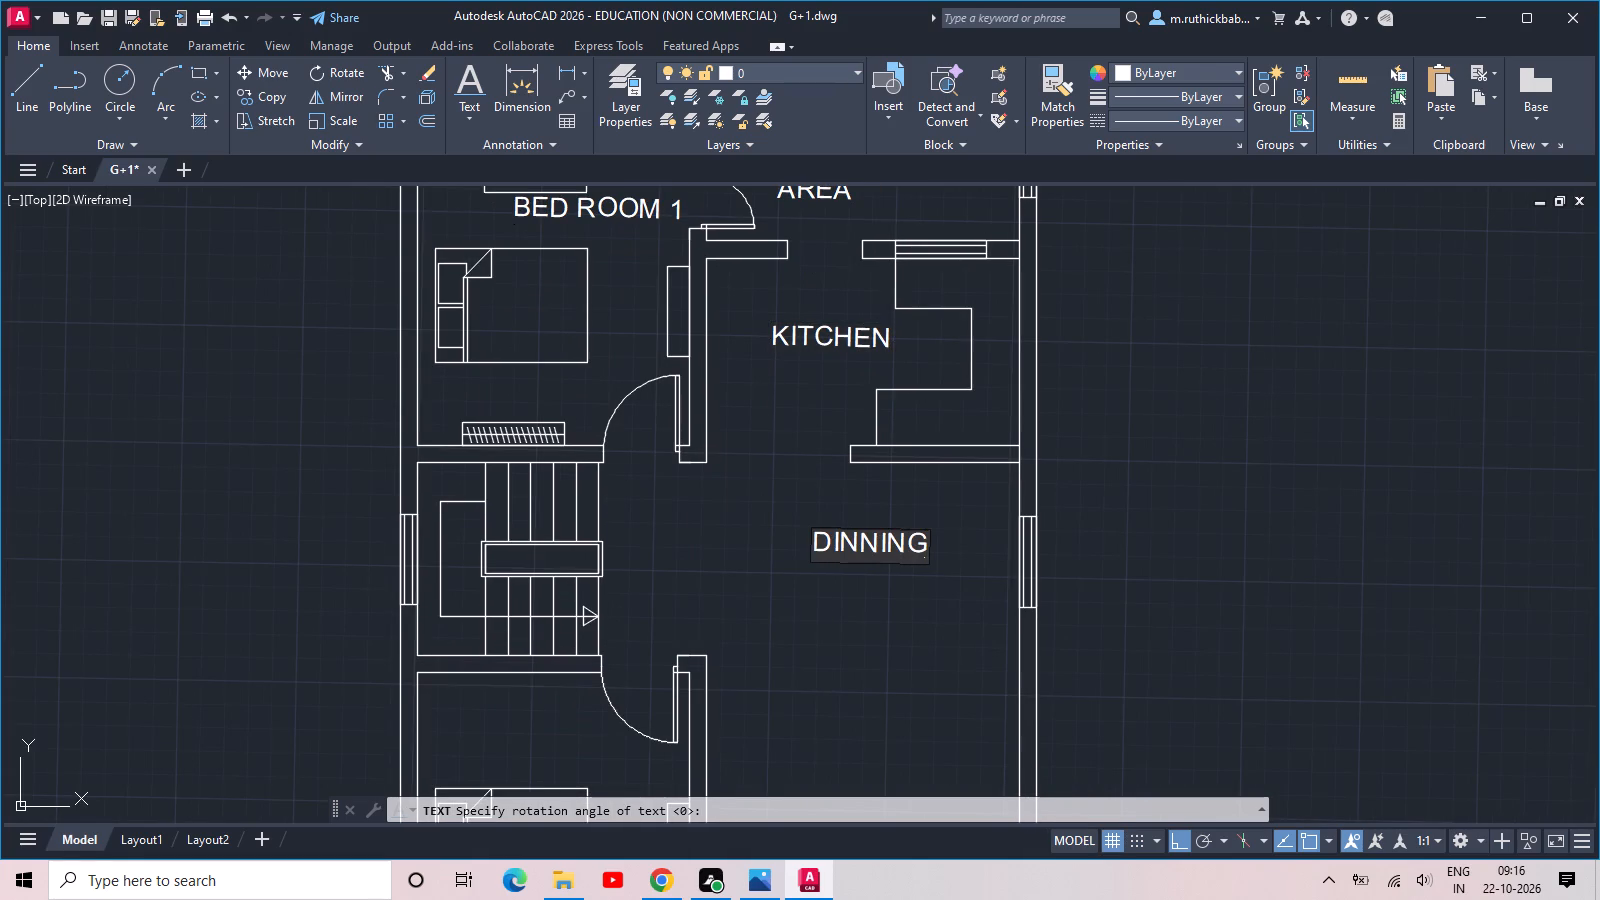
# Add the two-line label STAIR CASE over the upper flight of the staircase.
pyautogui.moveTo(651, 494); pyautogui.dragTo(919, 449, button='middle')
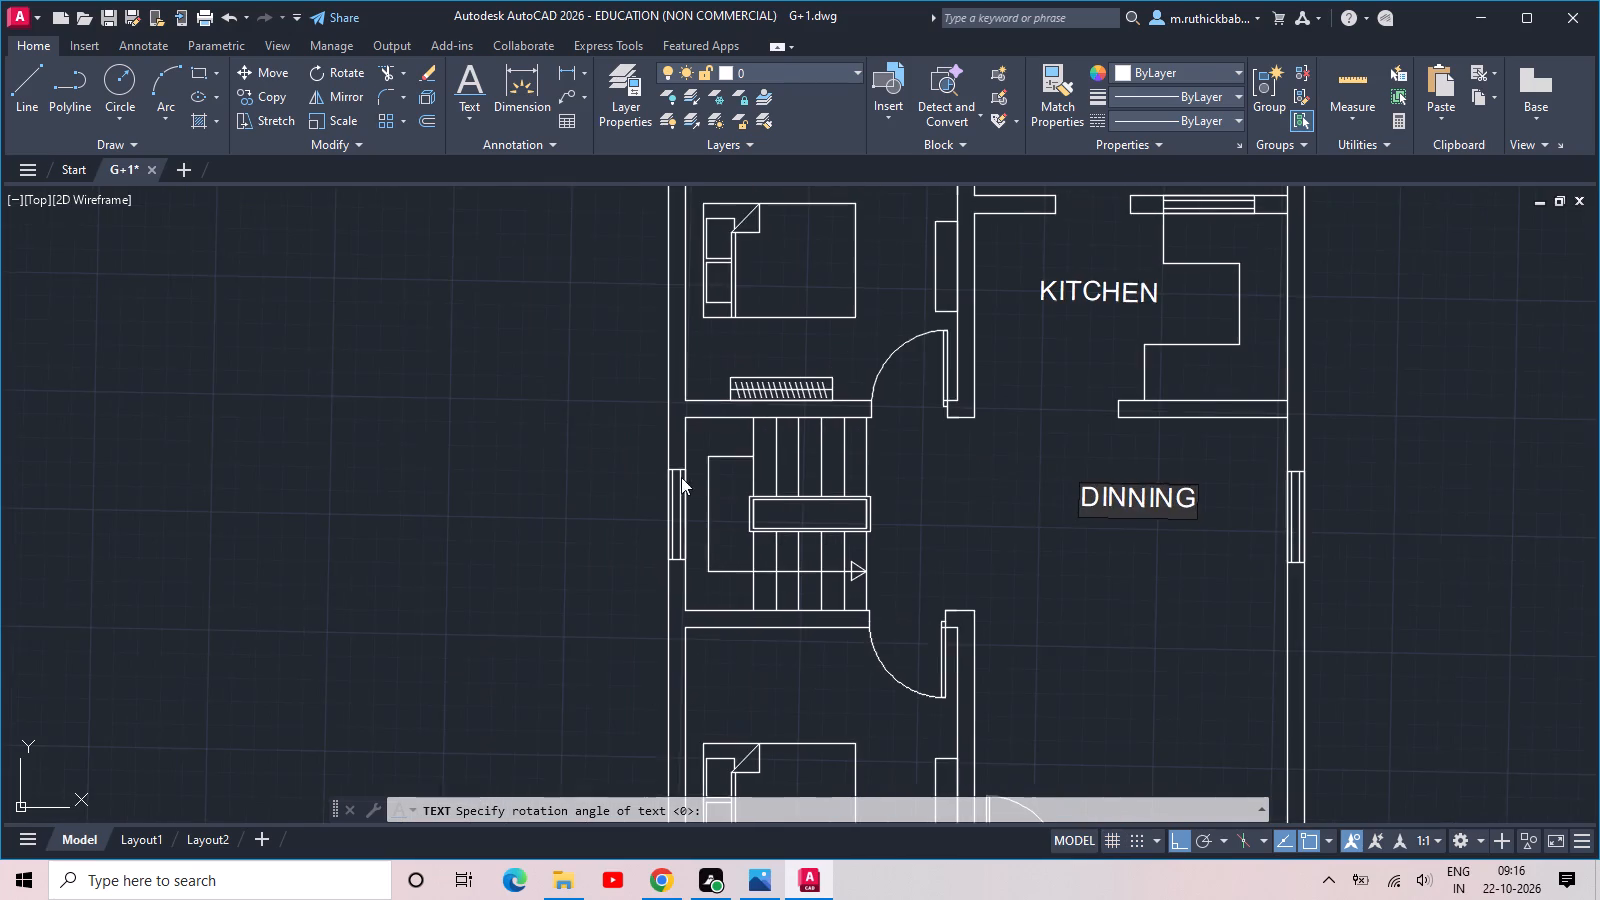
pyautogui.scroll(2, 720, 439)
pyautogui.click(817, 456)
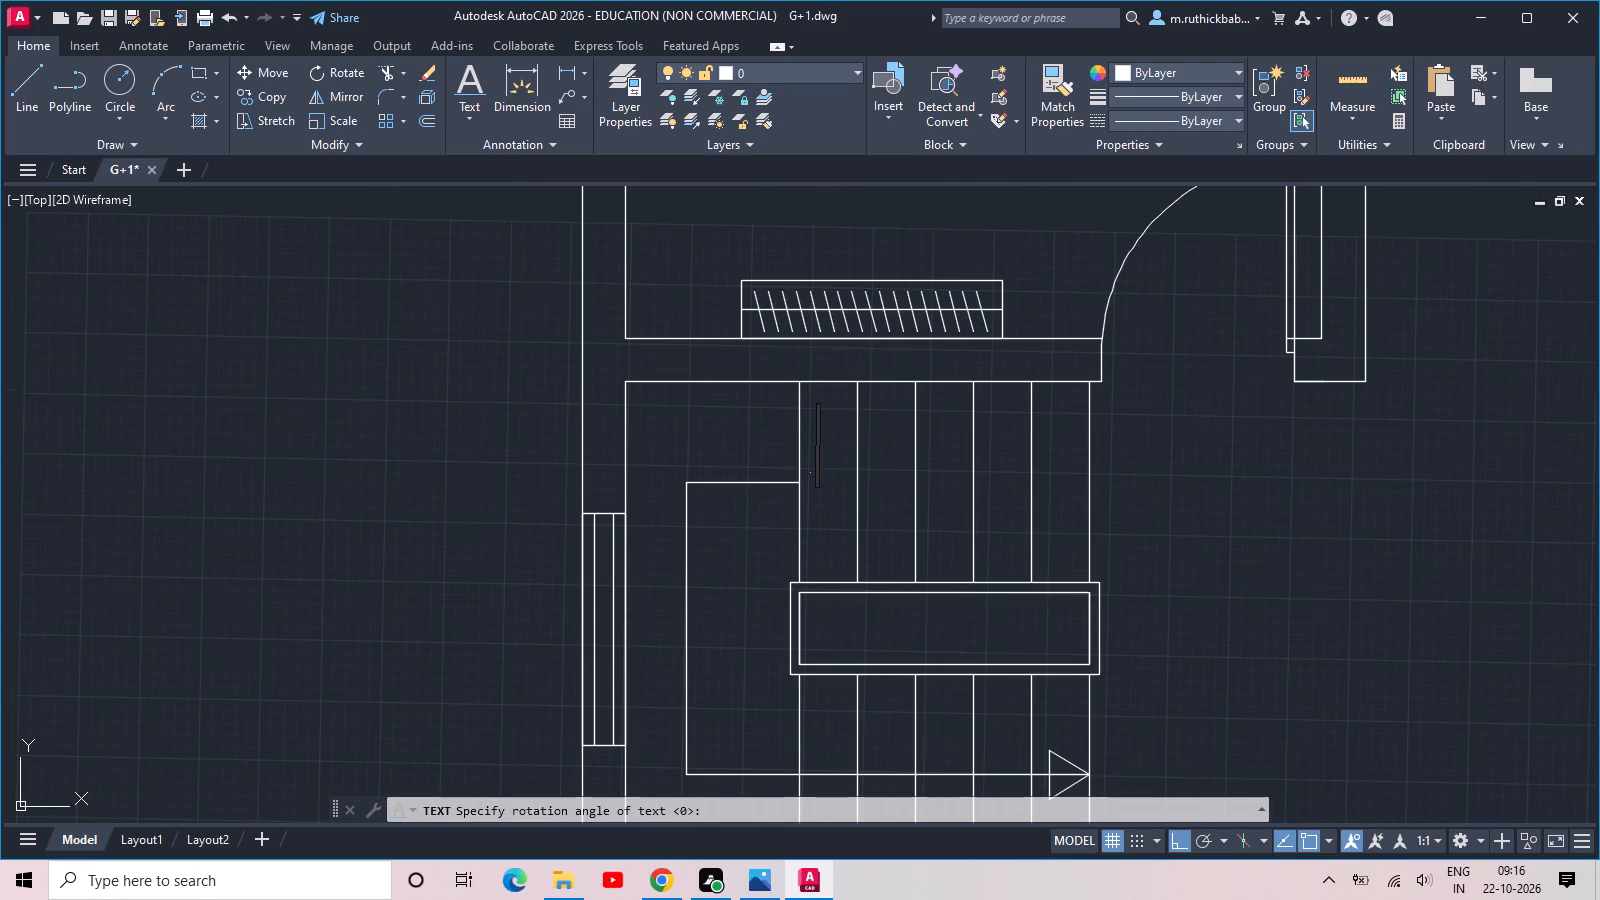
pyautogui.write('STAIR')
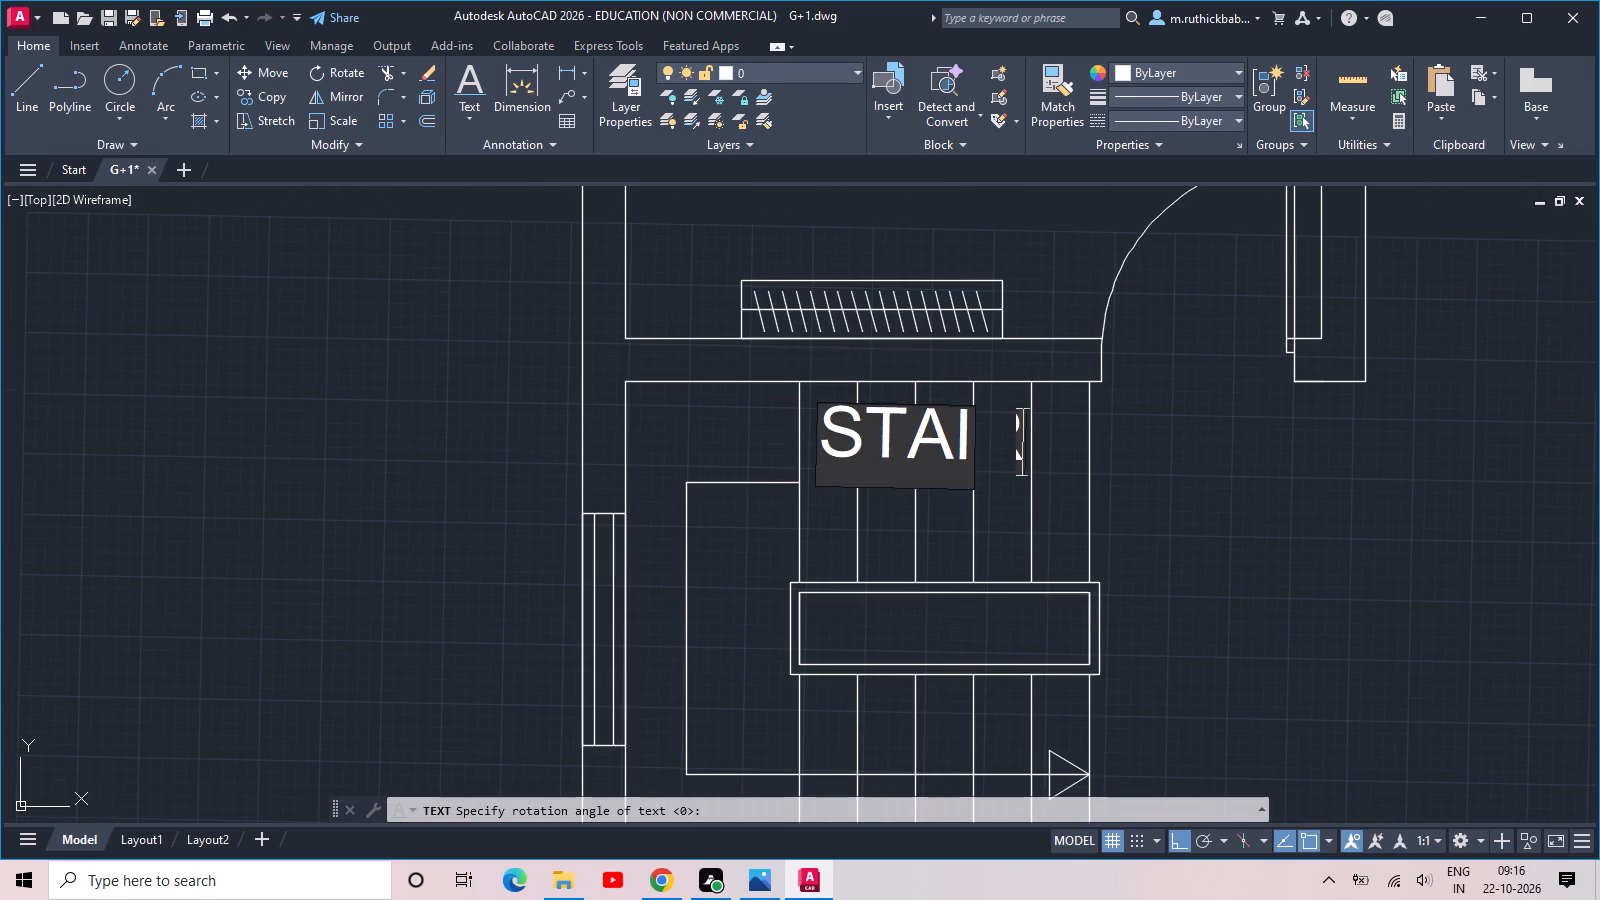
pyautogui.press('s')
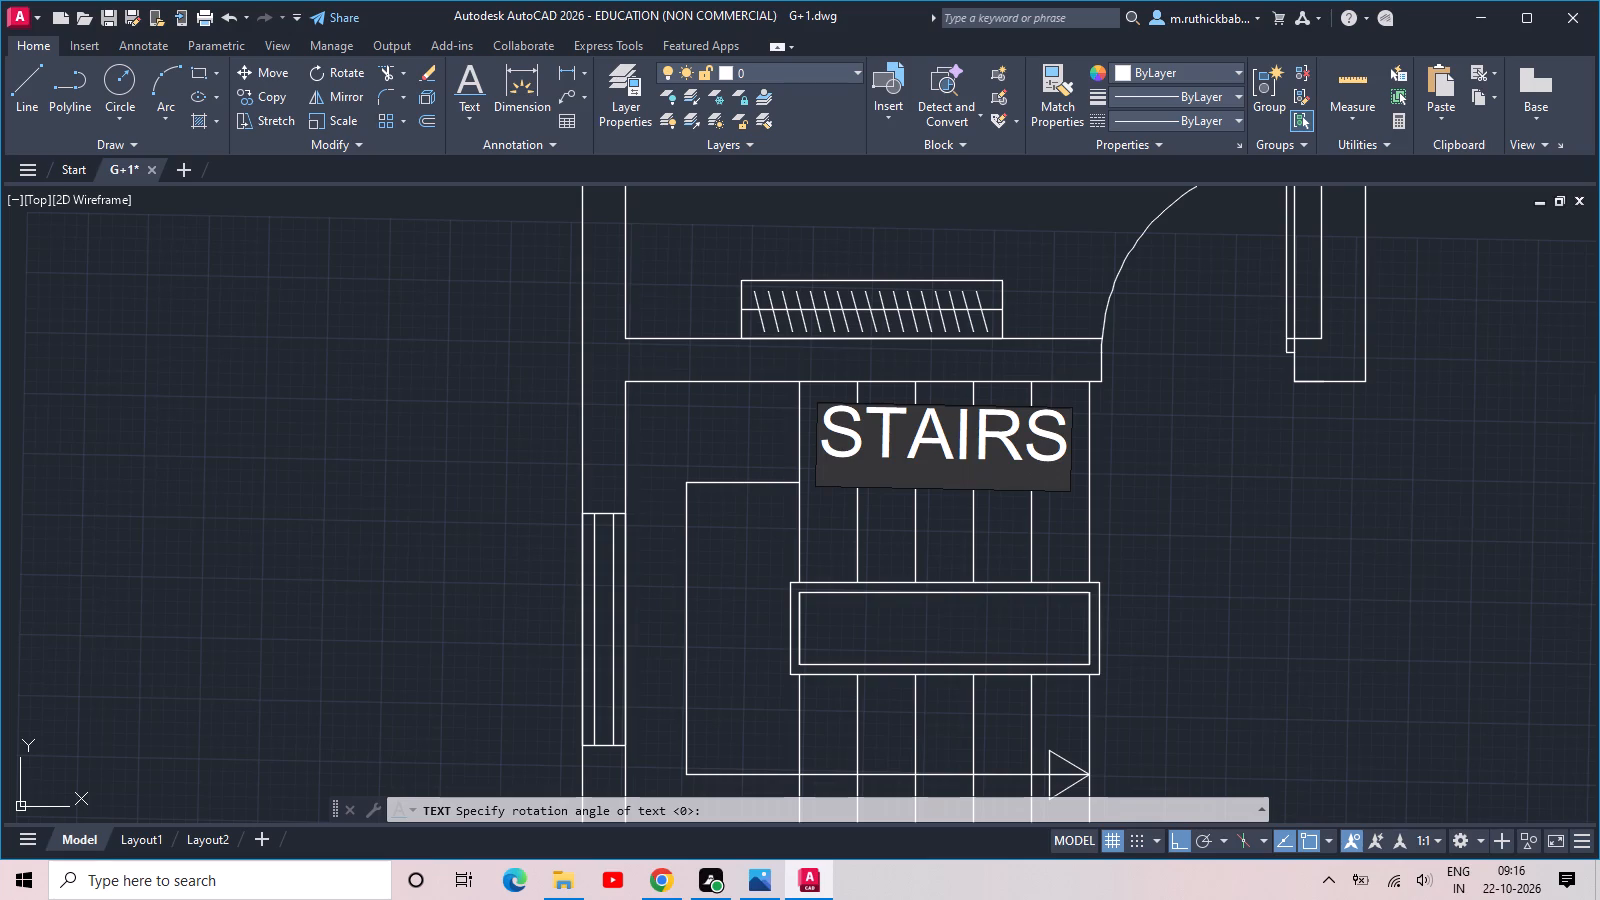
pyautogui.press('BackSpace')
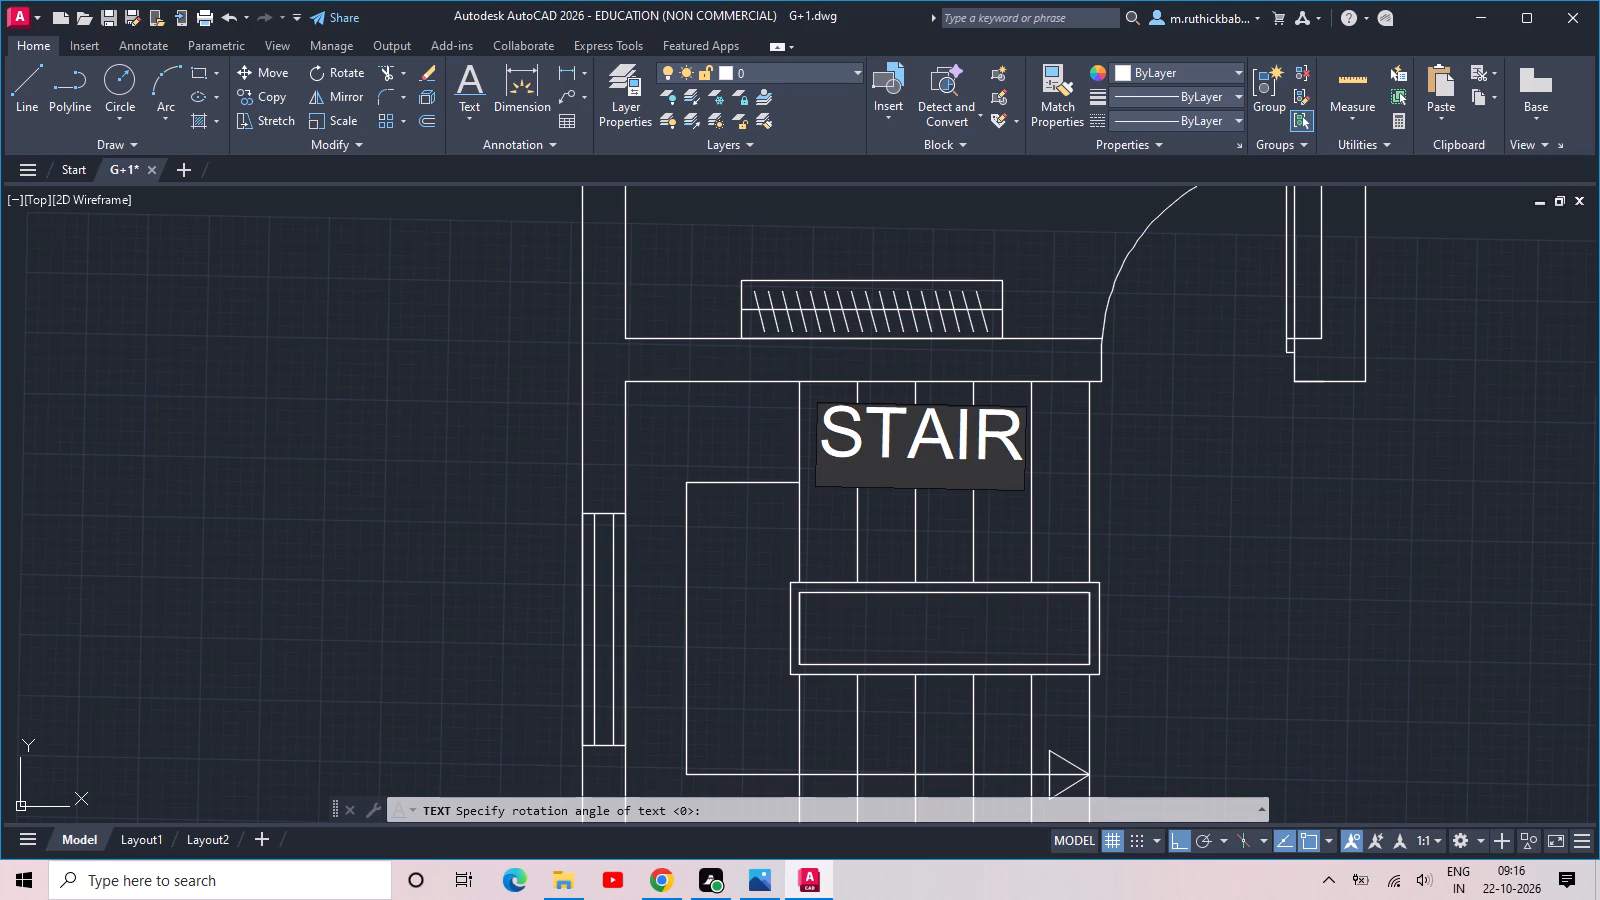
pyautogui.press('Return')
pyautogui.write('CAS4E')
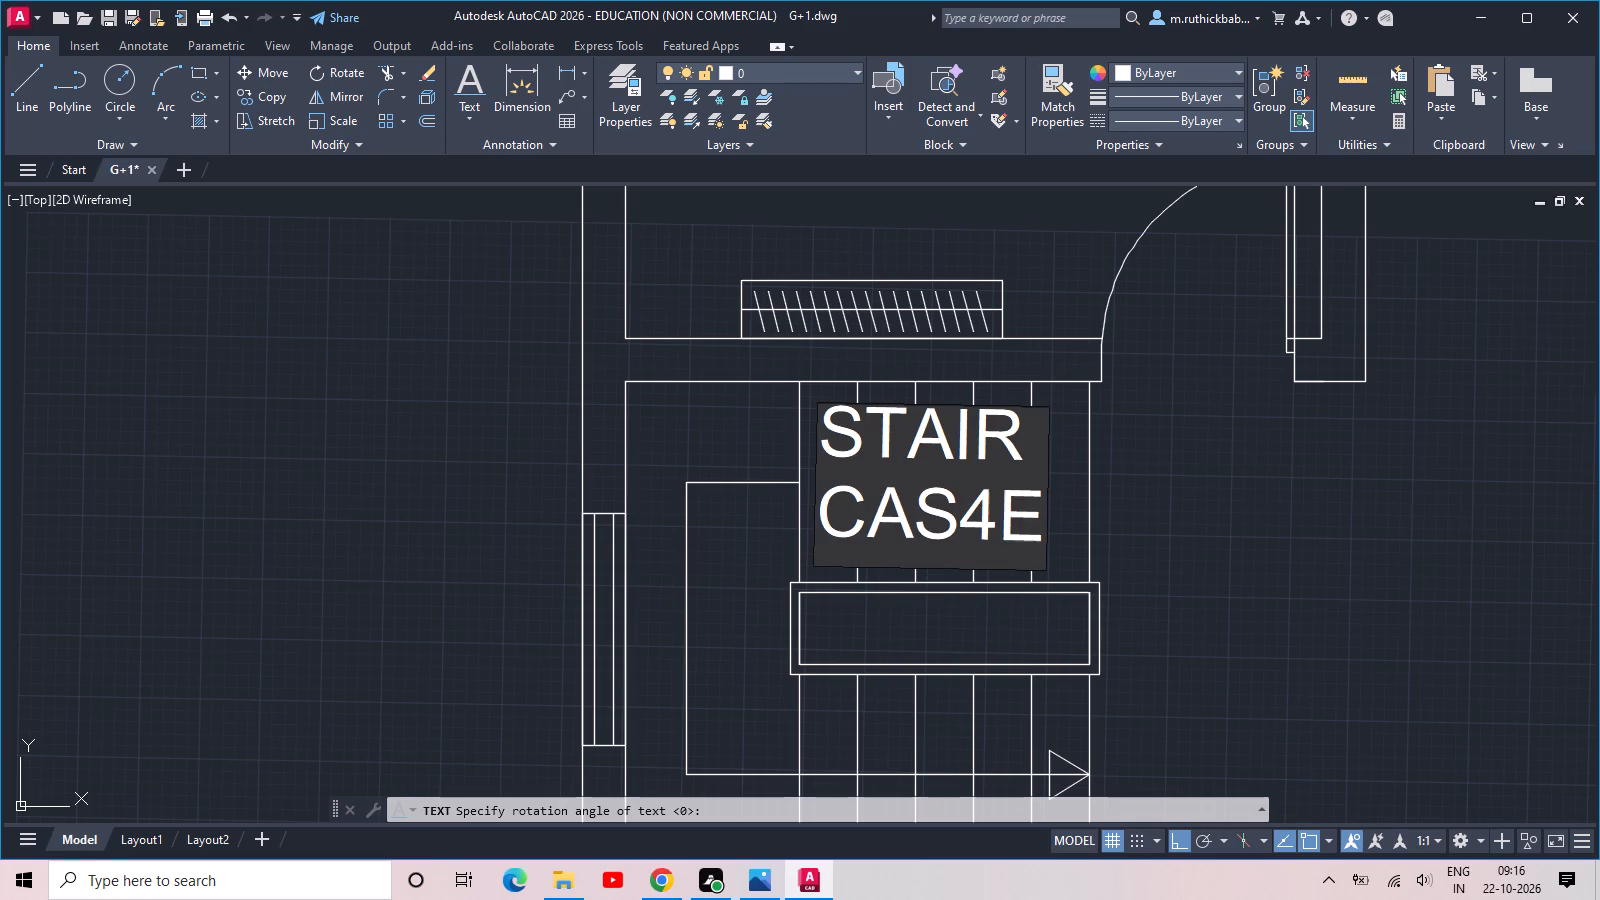
pyautogui.press('BackSpace')
pyautogui.press('BackSpace')
pyautogui.press('e')
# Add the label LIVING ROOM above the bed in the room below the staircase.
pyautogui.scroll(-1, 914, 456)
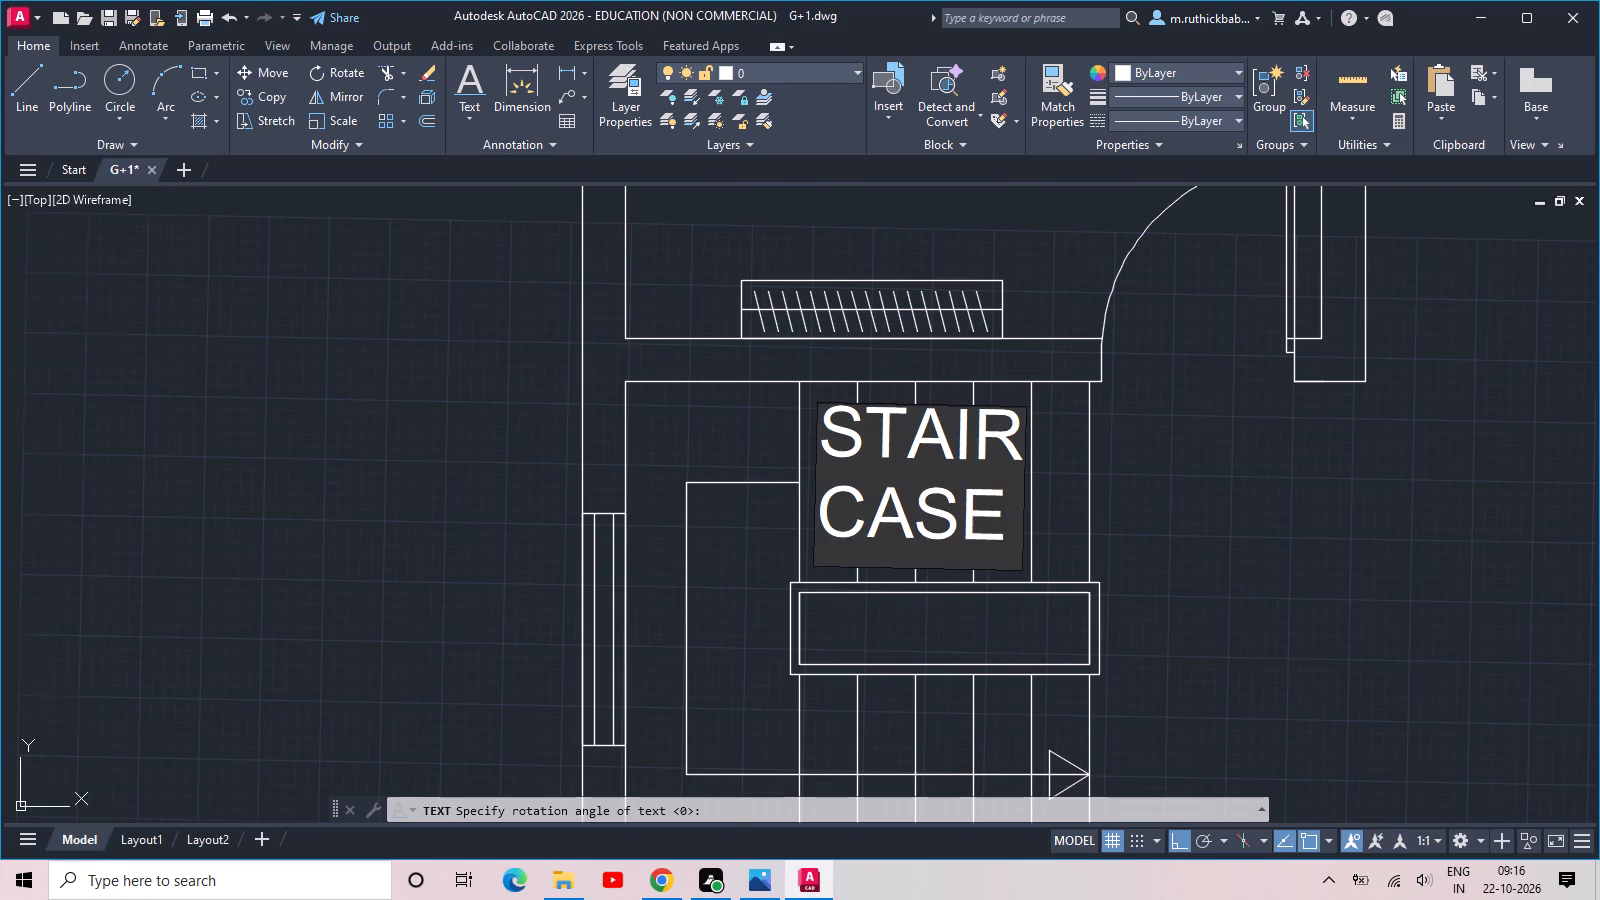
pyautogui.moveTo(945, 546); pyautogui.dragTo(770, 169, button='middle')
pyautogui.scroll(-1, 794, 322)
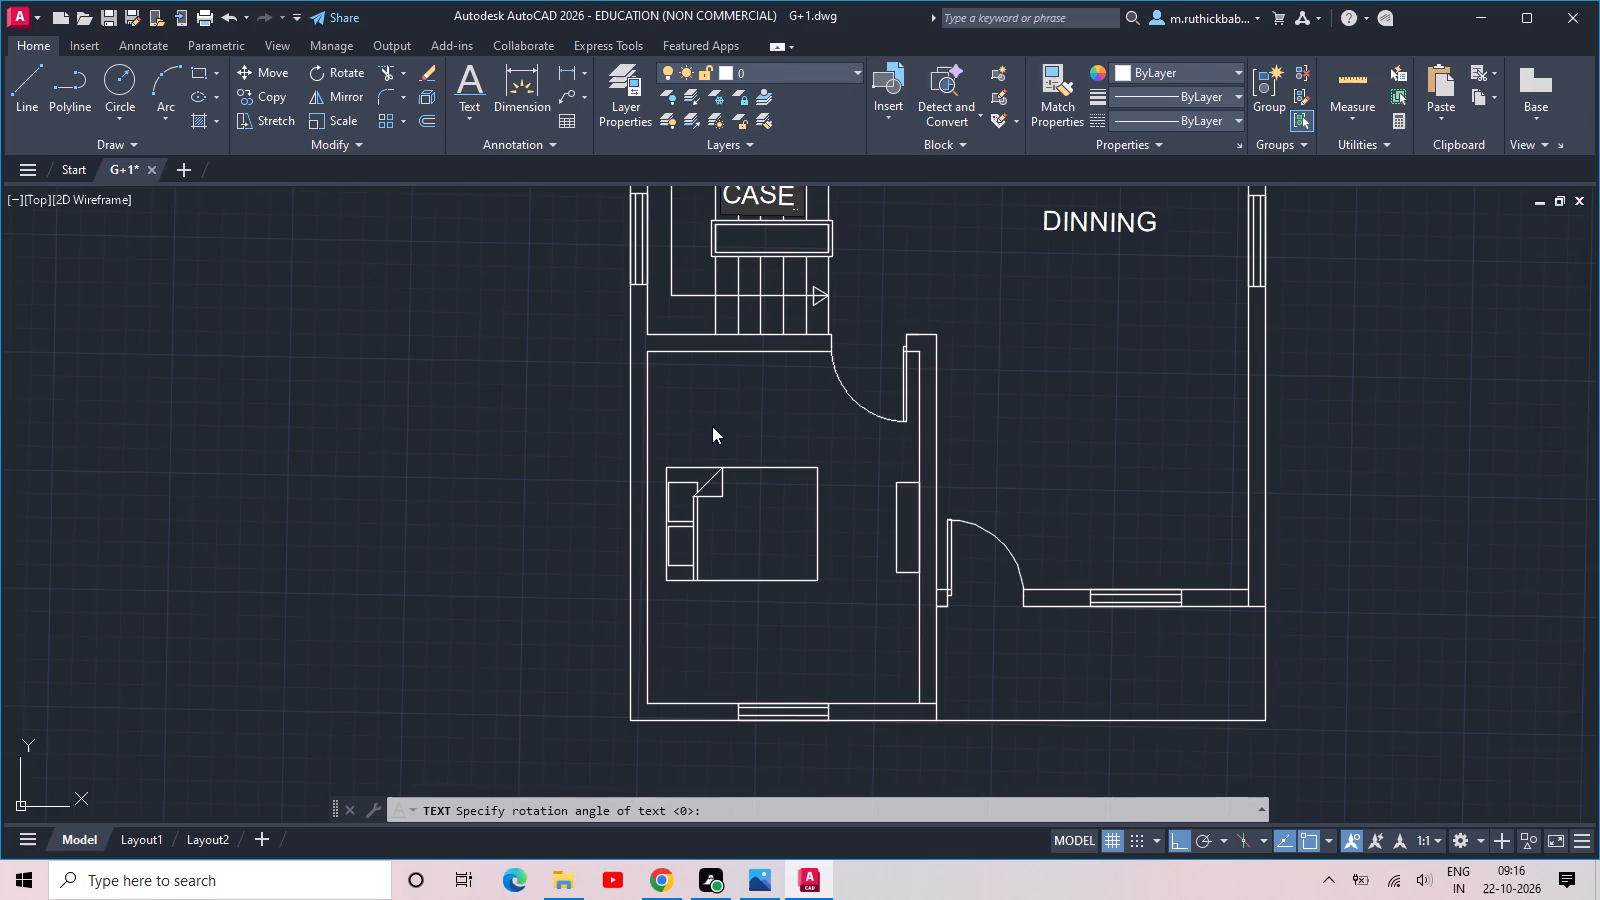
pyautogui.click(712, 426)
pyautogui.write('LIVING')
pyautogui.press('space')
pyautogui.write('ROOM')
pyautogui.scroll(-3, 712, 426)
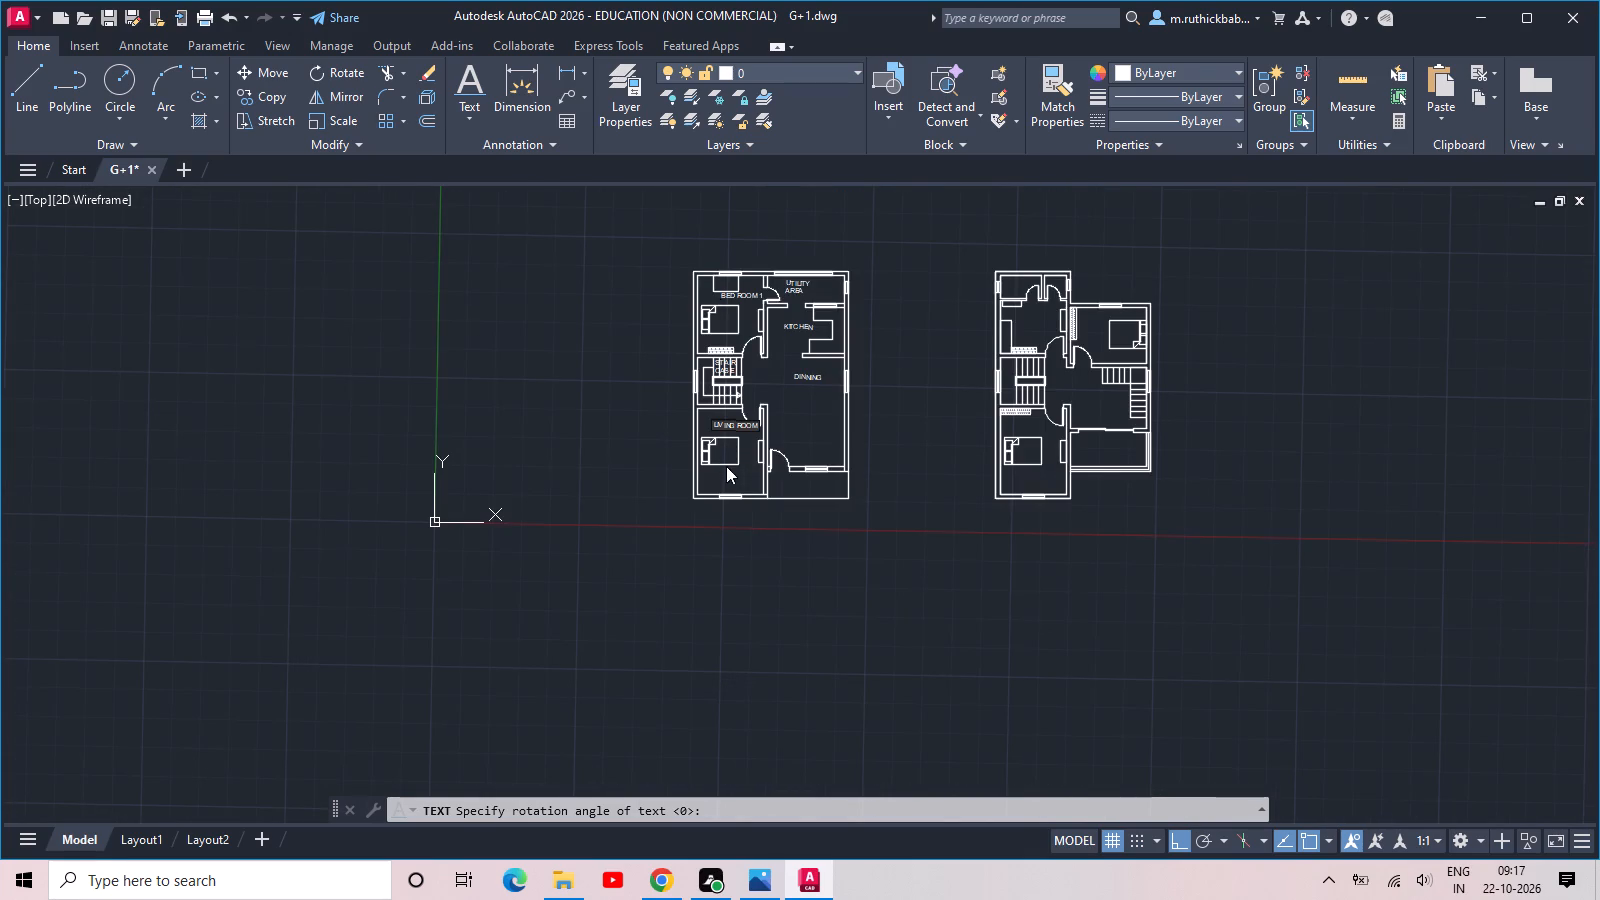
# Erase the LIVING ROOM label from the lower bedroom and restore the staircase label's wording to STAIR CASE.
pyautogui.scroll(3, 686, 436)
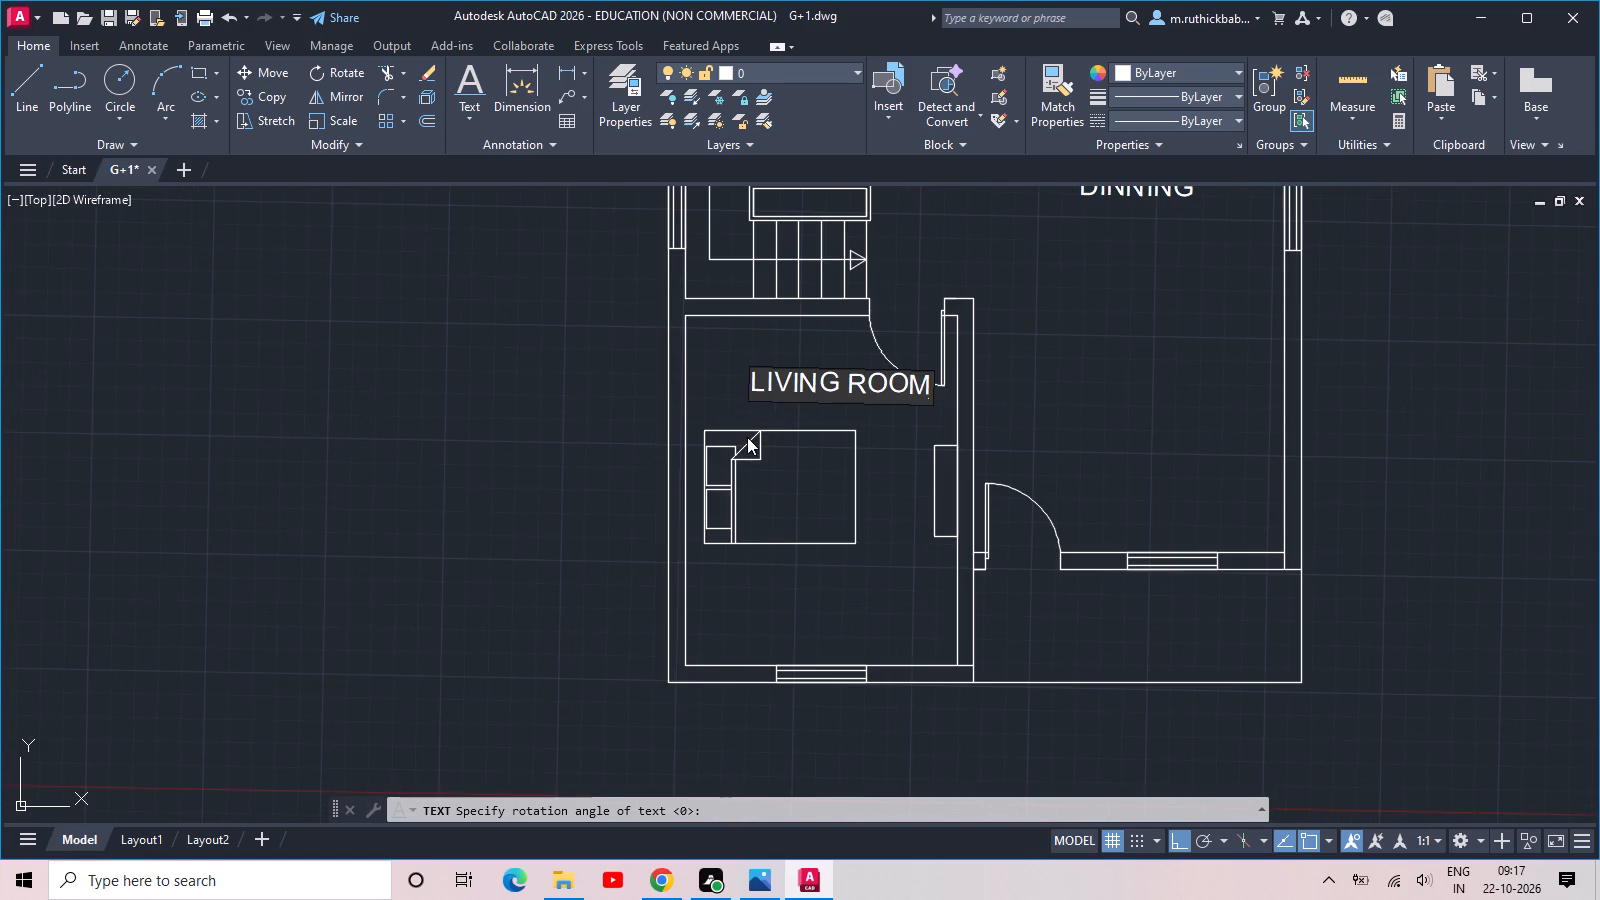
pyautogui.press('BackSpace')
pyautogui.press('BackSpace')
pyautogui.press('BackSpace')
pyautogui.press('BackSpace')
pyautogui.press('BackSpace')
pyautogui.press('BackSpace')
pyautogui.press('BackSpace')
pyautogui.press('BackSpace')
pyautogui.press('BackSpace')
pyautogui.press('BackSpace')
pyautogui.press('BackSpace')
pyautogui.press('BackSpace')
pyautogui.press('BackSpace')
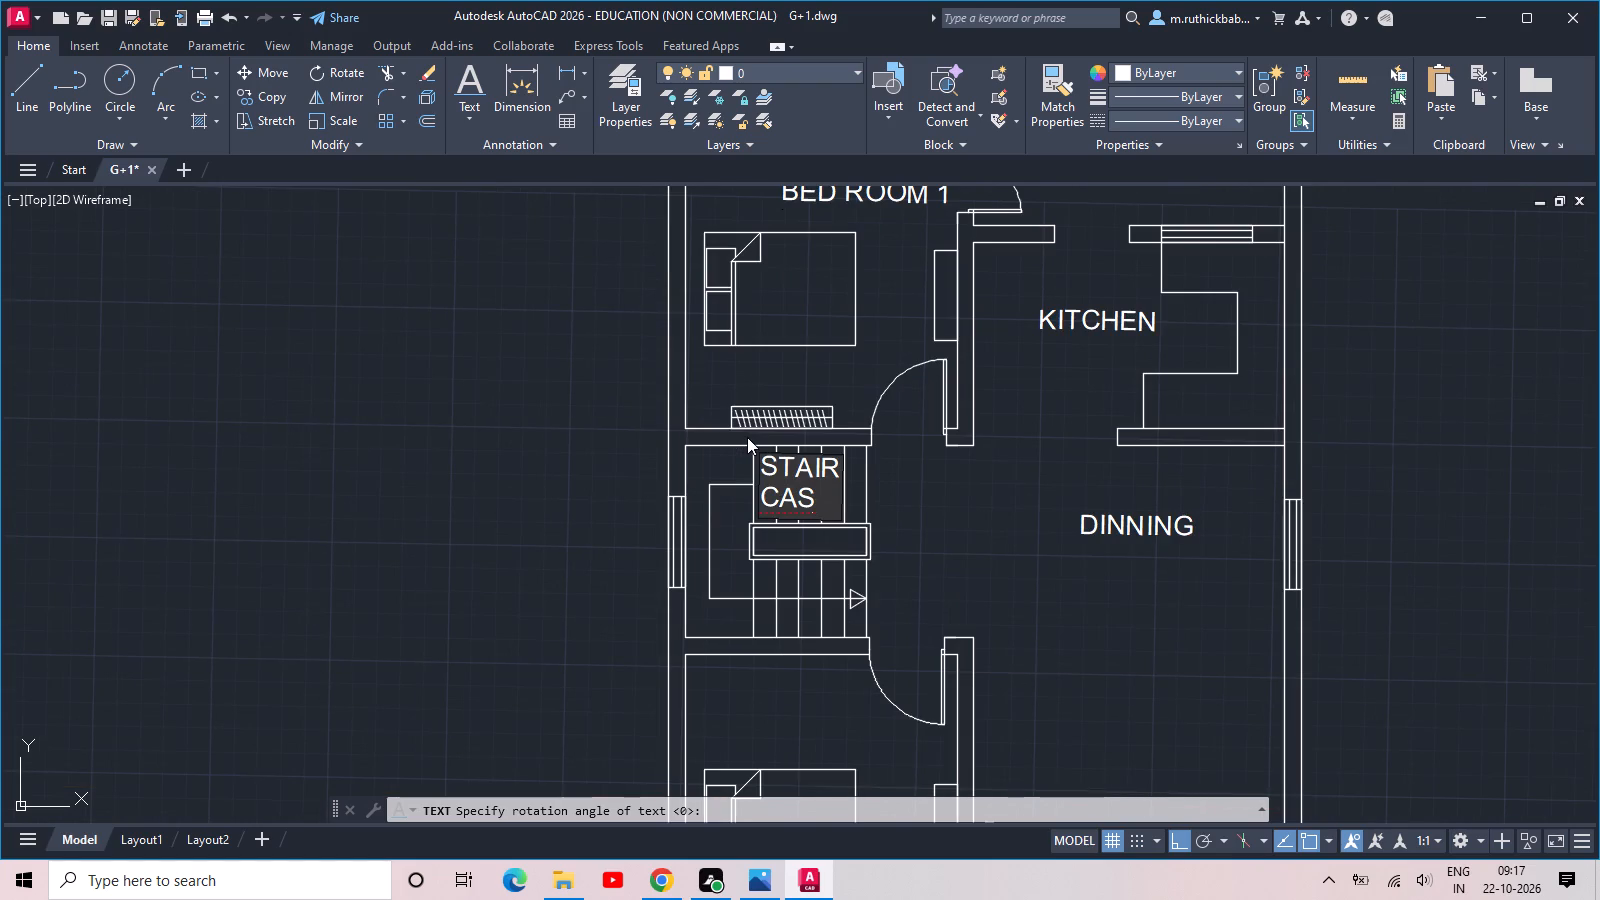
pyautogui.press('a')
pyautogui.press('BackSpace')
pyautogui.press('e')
# Add the label BED ROOM 2 below the bed in the lower bedroom of the ground-floor plan.
pyautogui.scroll(-3, 761, 472)
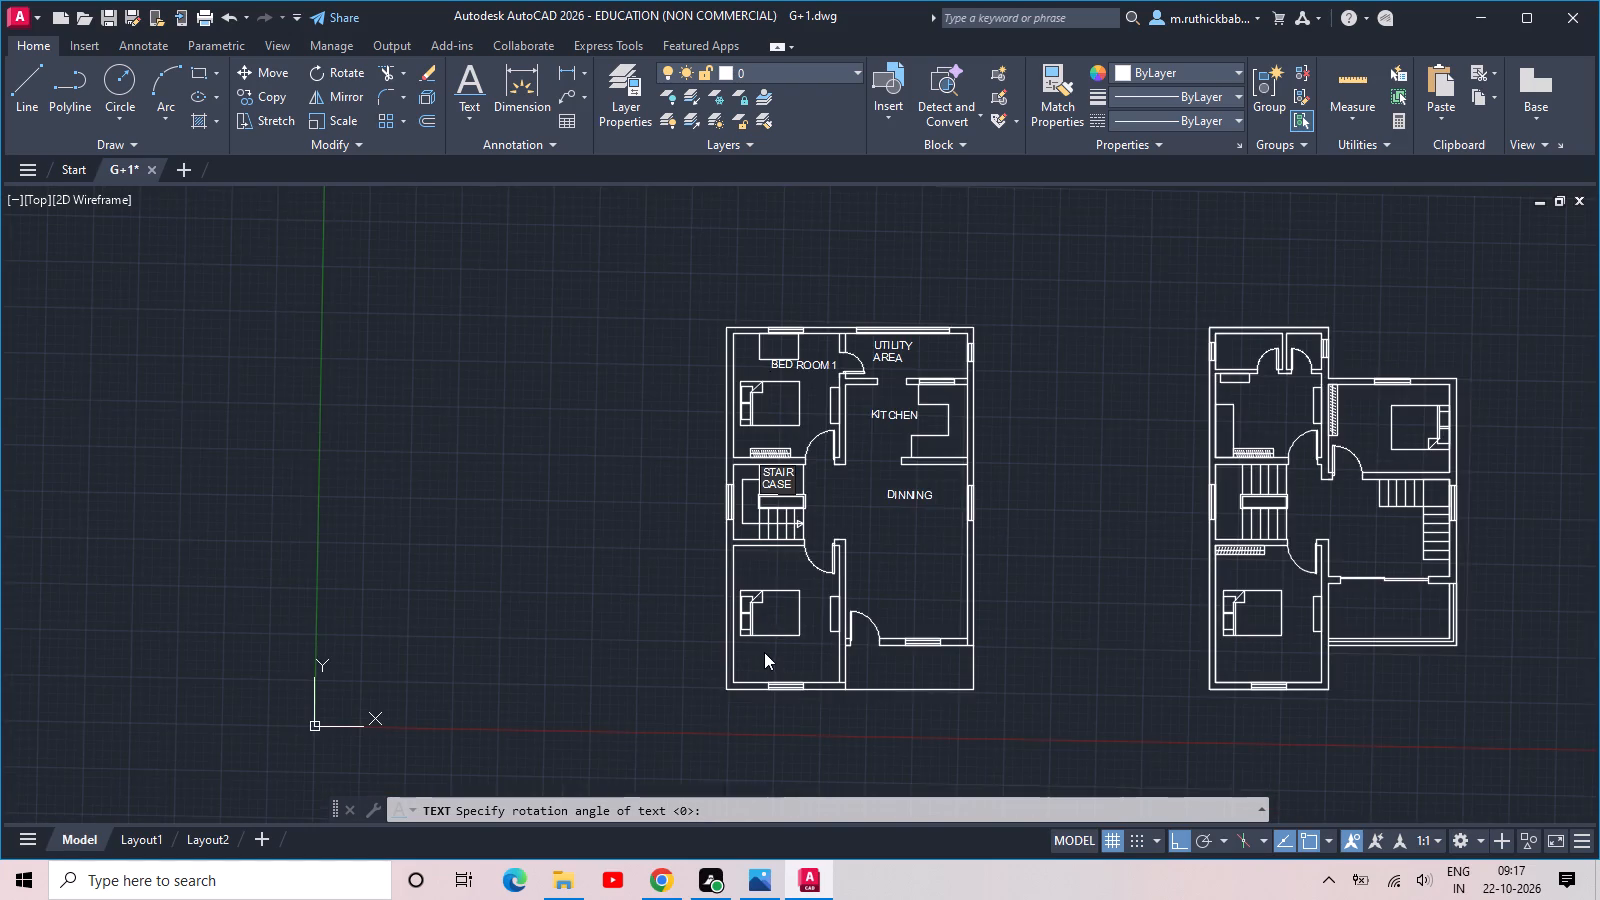
pyautogui.scroll(1, 759, 652)
pyautogui.click(744, 651)
pyautogui.write('BED ROOM 2')
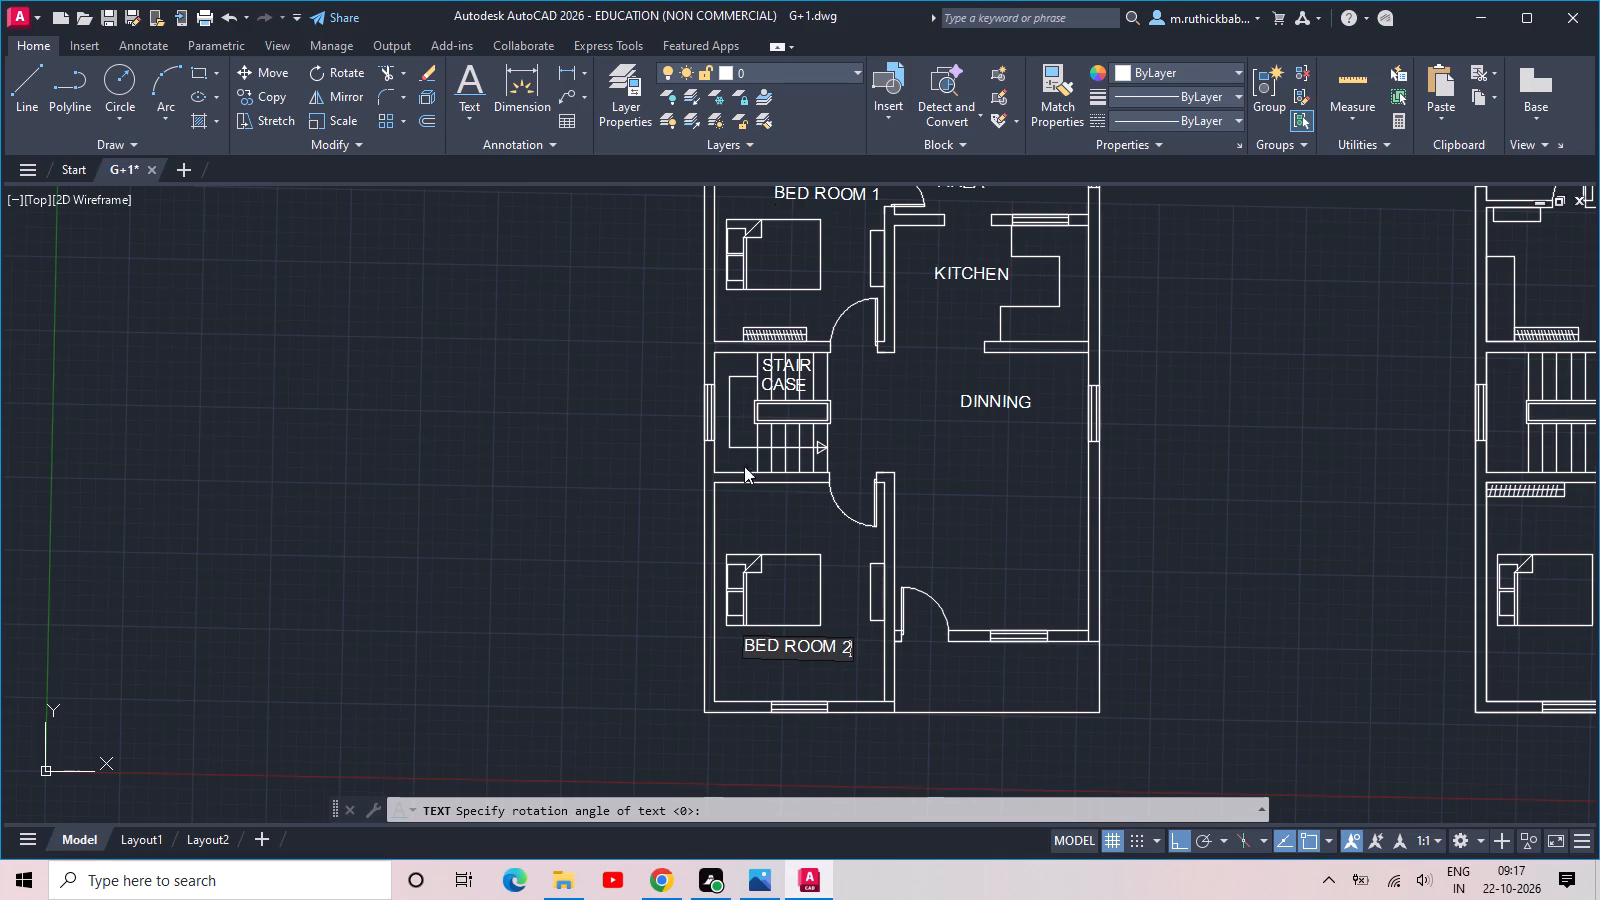
# Add the label LIVING in the open area below the dining space, near the entrance door.
pyautogui.click(946, 539)
pyautogui.write('LIVING')
# Add ROOM as a second line under the LIVING label in the ground-floor plan.
pyautogui.press('Return')
pyautogui.write('ROOM')
# Add the label UTILITY AREA in the front space outside the living room's entrance door.
pyautogui.click(917, 681)
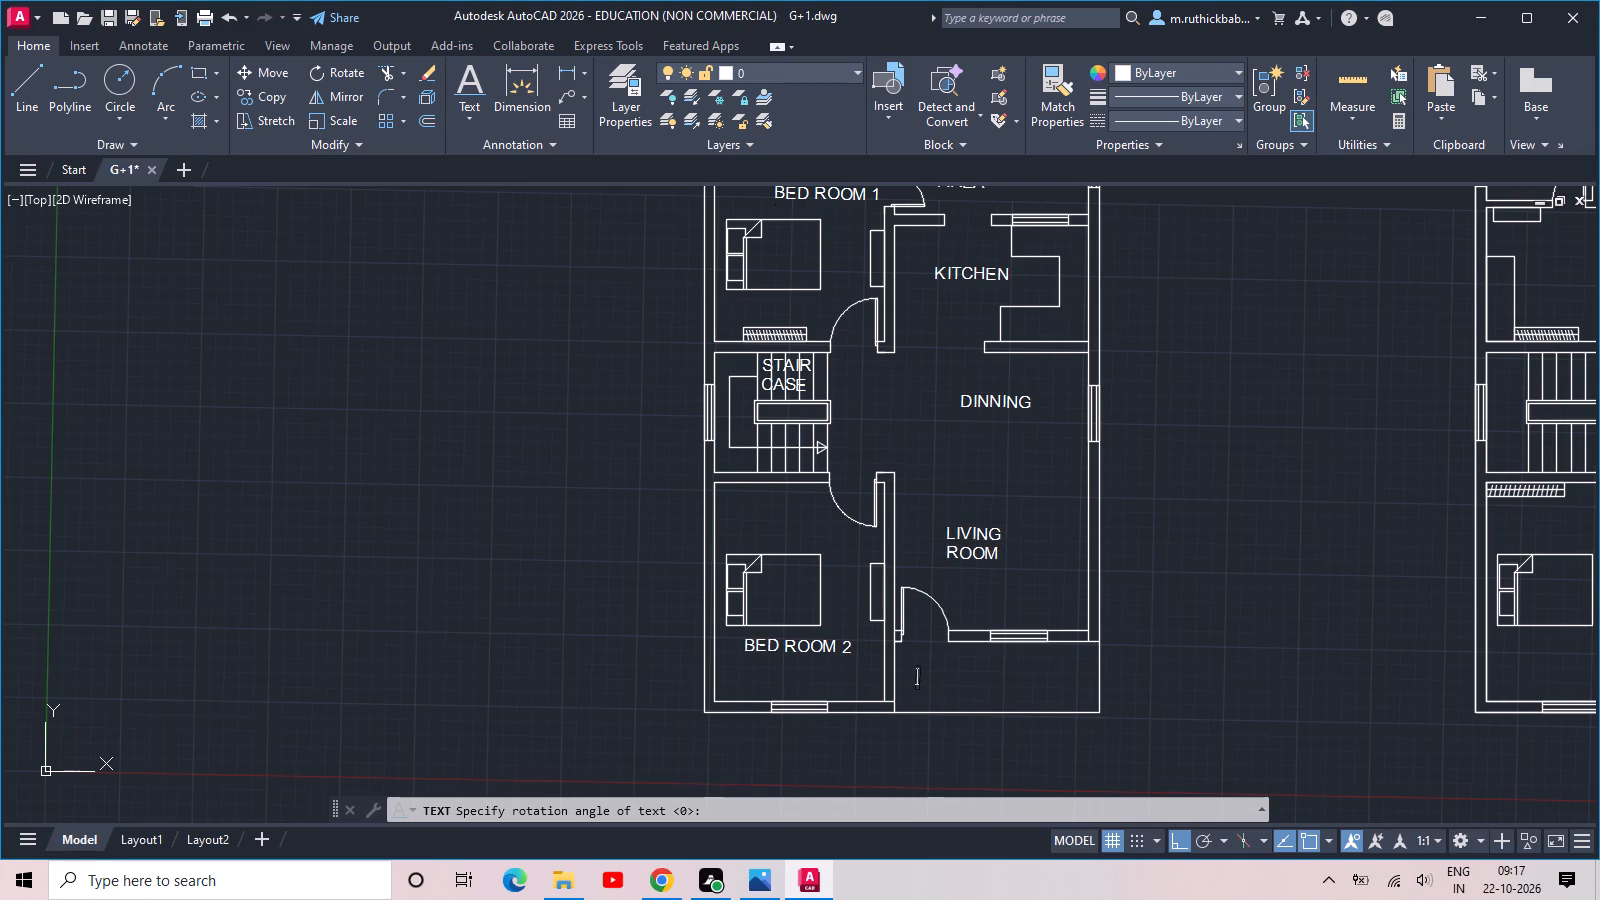
pyautogui.write('UTILITY')
pyautogui.press('space')
pyautogui.write('AREA')
# Add the two-line label ATTACHED BATH in the larger of the two bathrooms at the top of the first-floor plan.
pyautogui.scroll(-1, 917, 681)
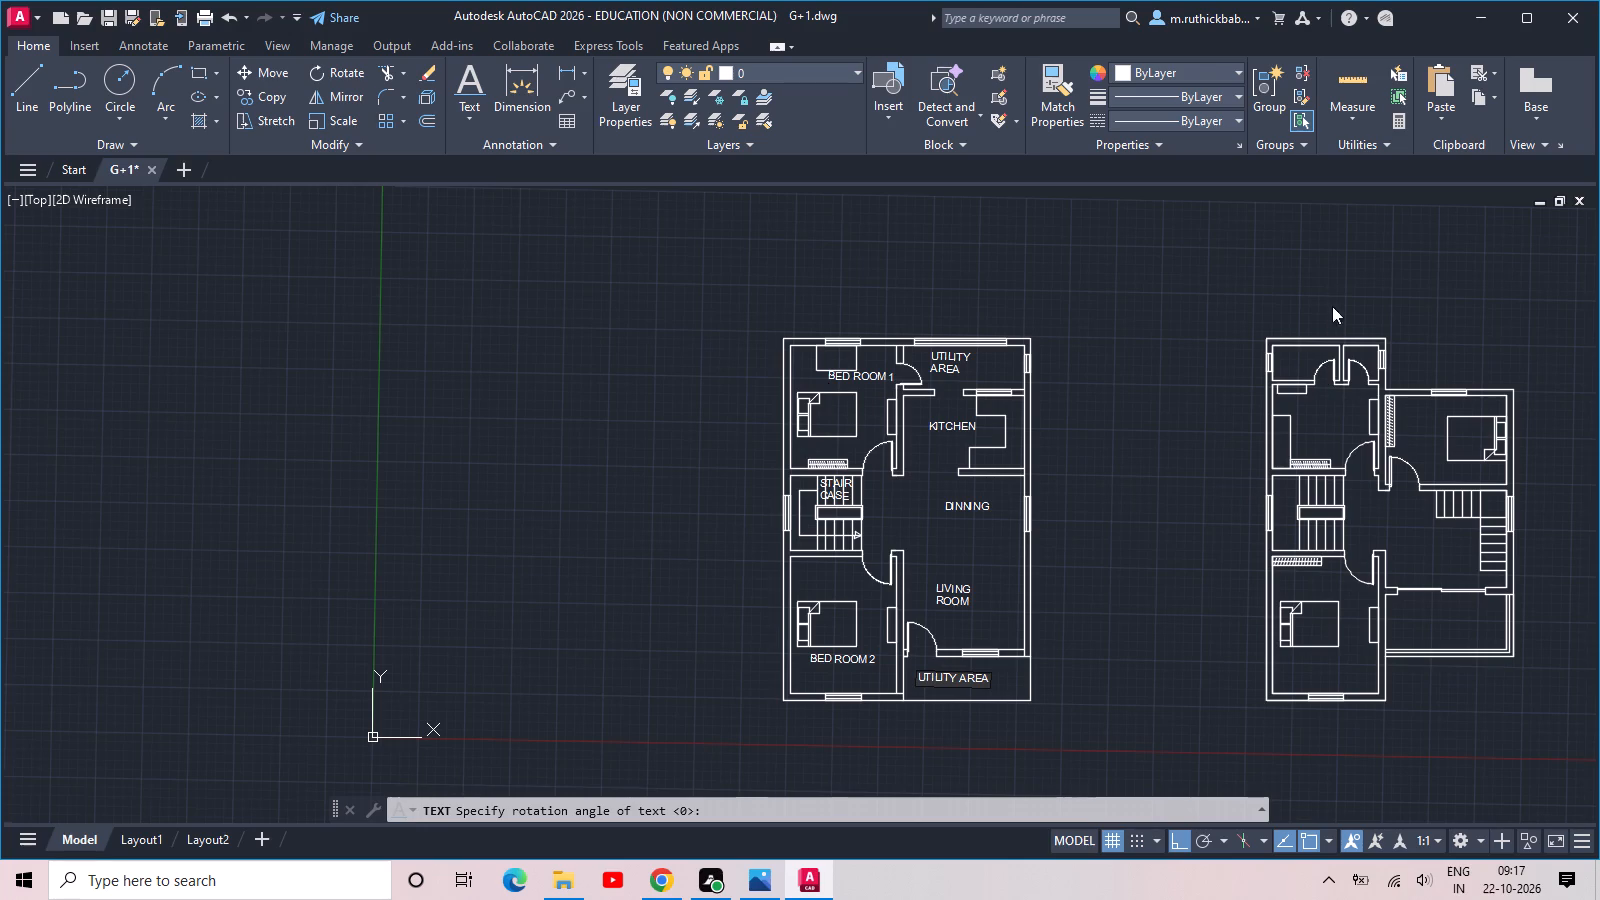
pyautogui.scroll(2, 1289, 358)
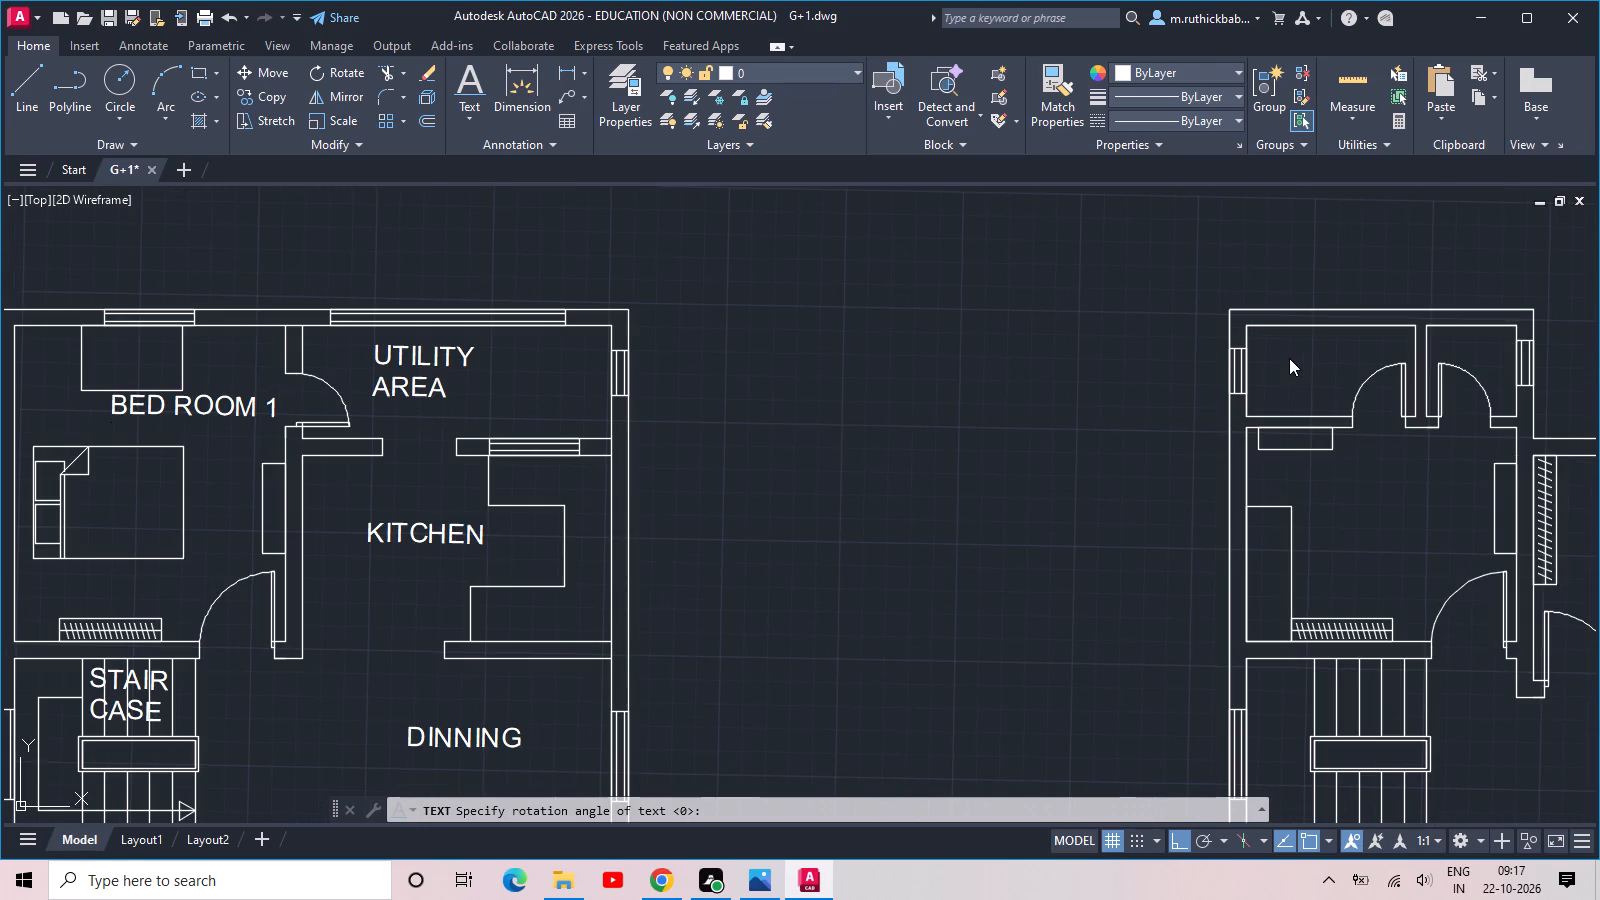
pyautogui.moveTo(1289, 358); pyautogui.dragTo(1142, 393, button='middle')
pyautogui.scroll(2, 1144, 395)
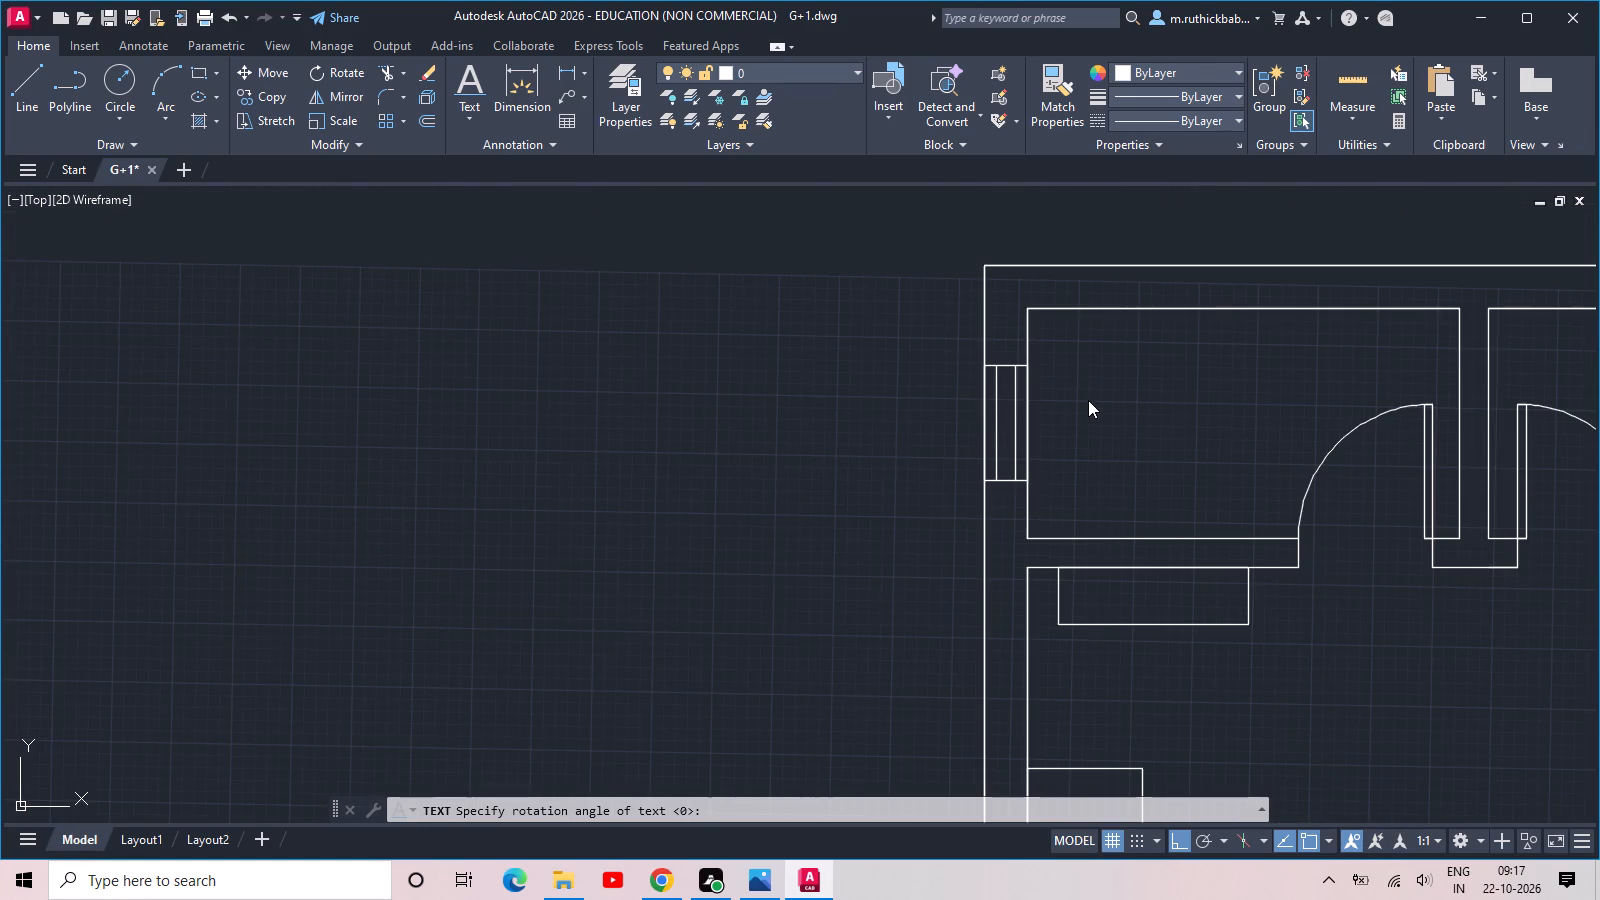
pyautogui.click(1084, 398)
pyautogui.press('a')
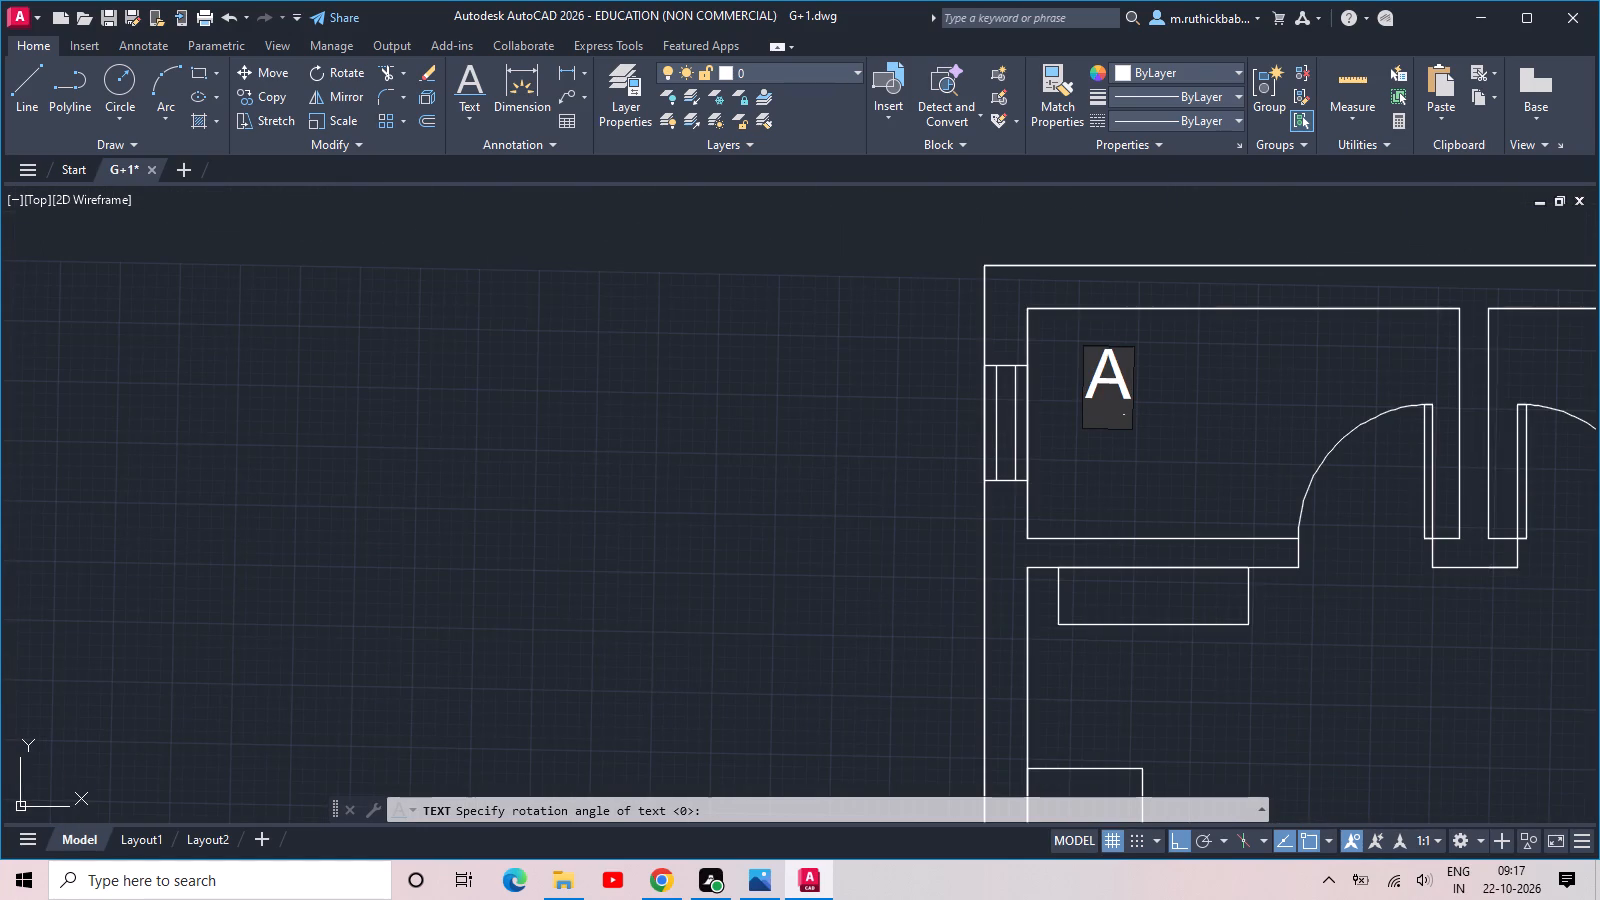
pyautogui.write('TTACHEB')
pyautogui.press('BackSpace')
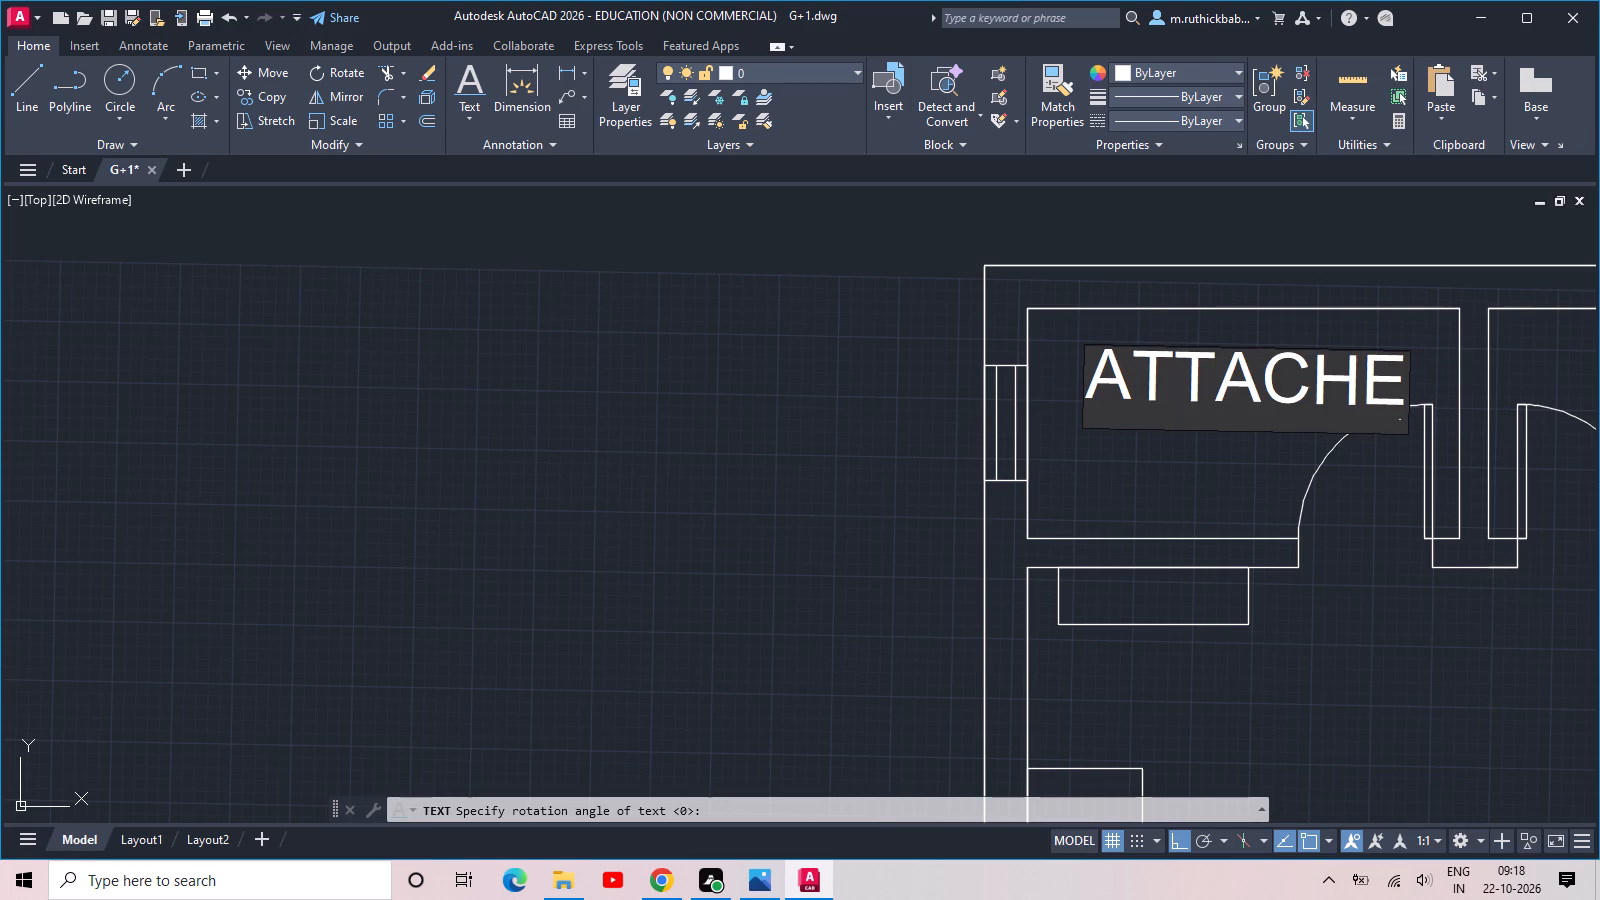
pyautogui.press('e')
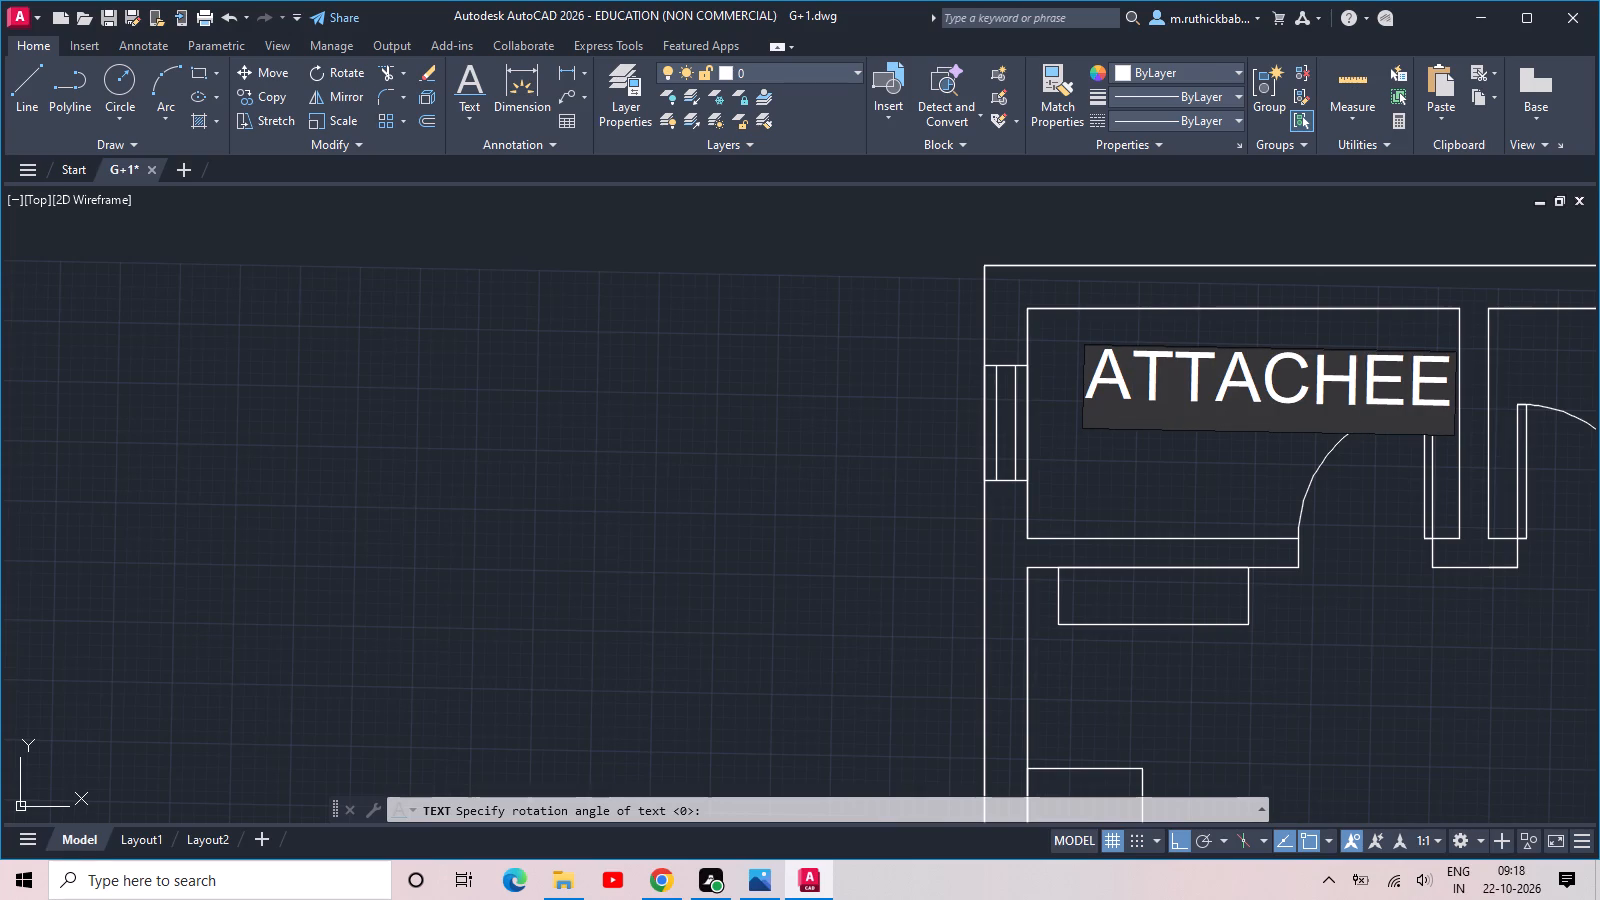
pyautogui.press('BackSpace')
pyautogui.press('d')
pyautogui.press('Return')
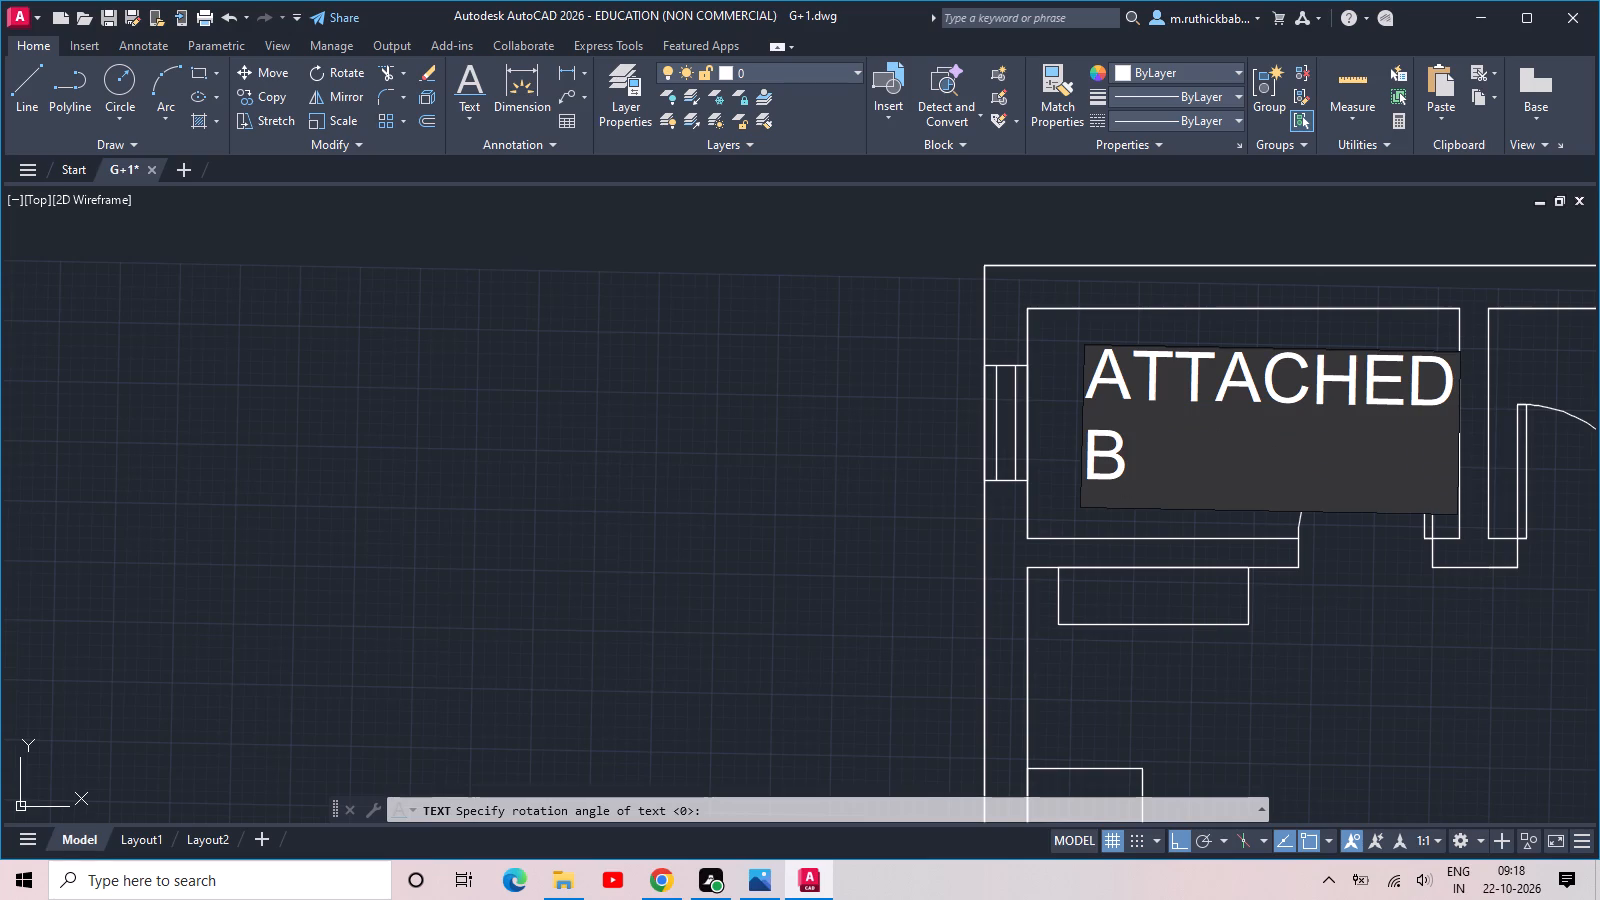
pyautogui.write('ath')
pyautogui.press('BackSpace')
pyautogui.press('BackSpace')
pyautogui.press('BackSpace')
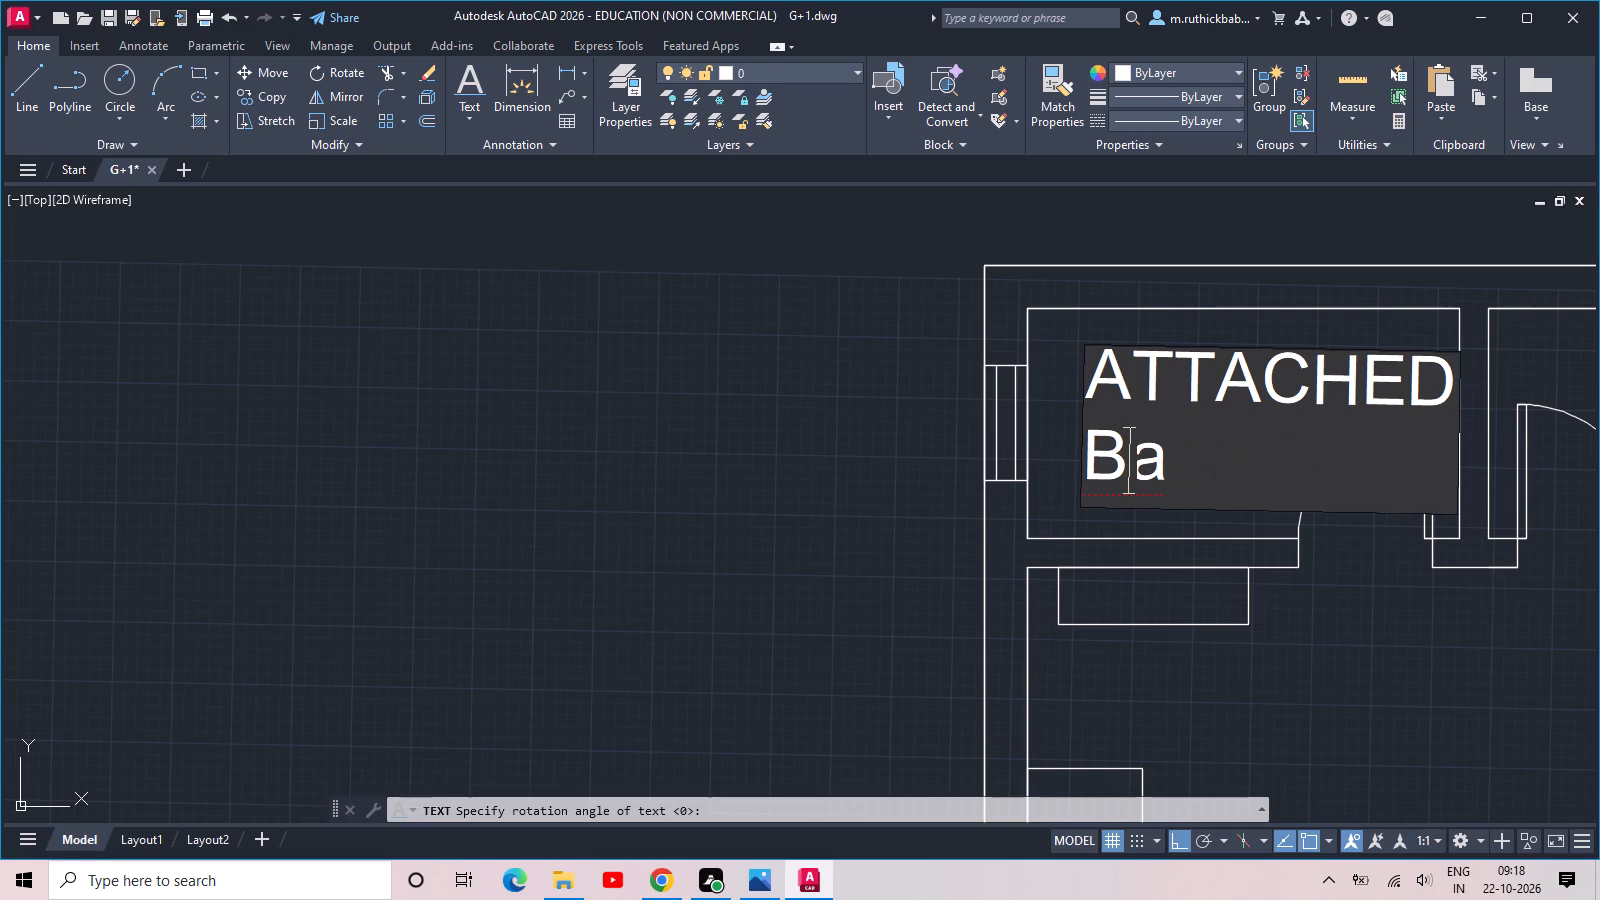
pyautogui.write('ATH')
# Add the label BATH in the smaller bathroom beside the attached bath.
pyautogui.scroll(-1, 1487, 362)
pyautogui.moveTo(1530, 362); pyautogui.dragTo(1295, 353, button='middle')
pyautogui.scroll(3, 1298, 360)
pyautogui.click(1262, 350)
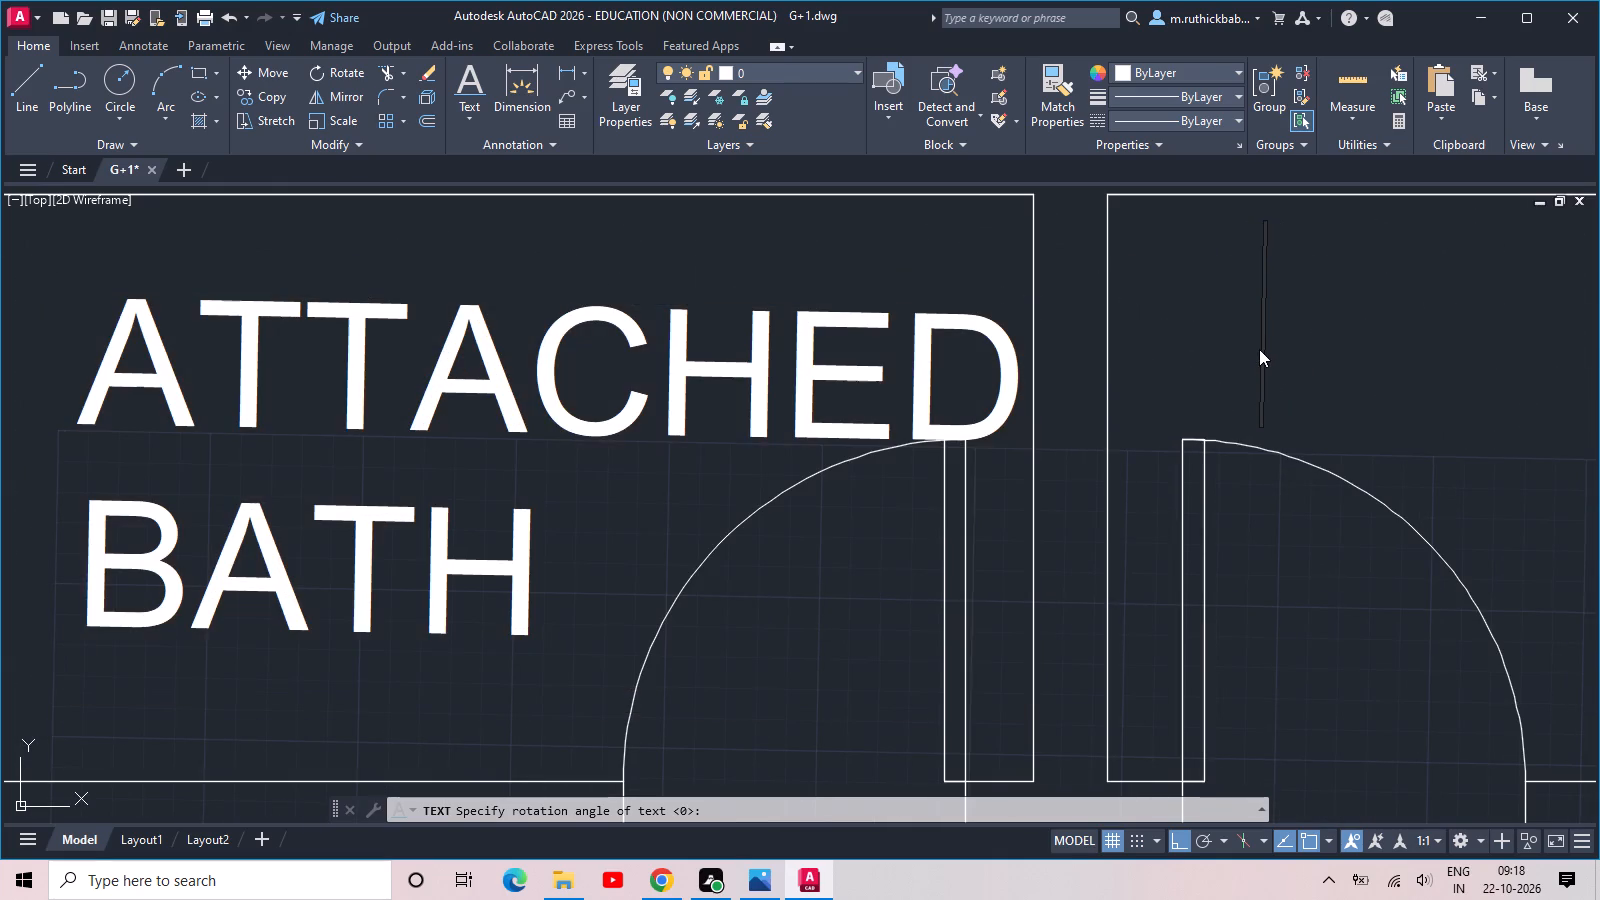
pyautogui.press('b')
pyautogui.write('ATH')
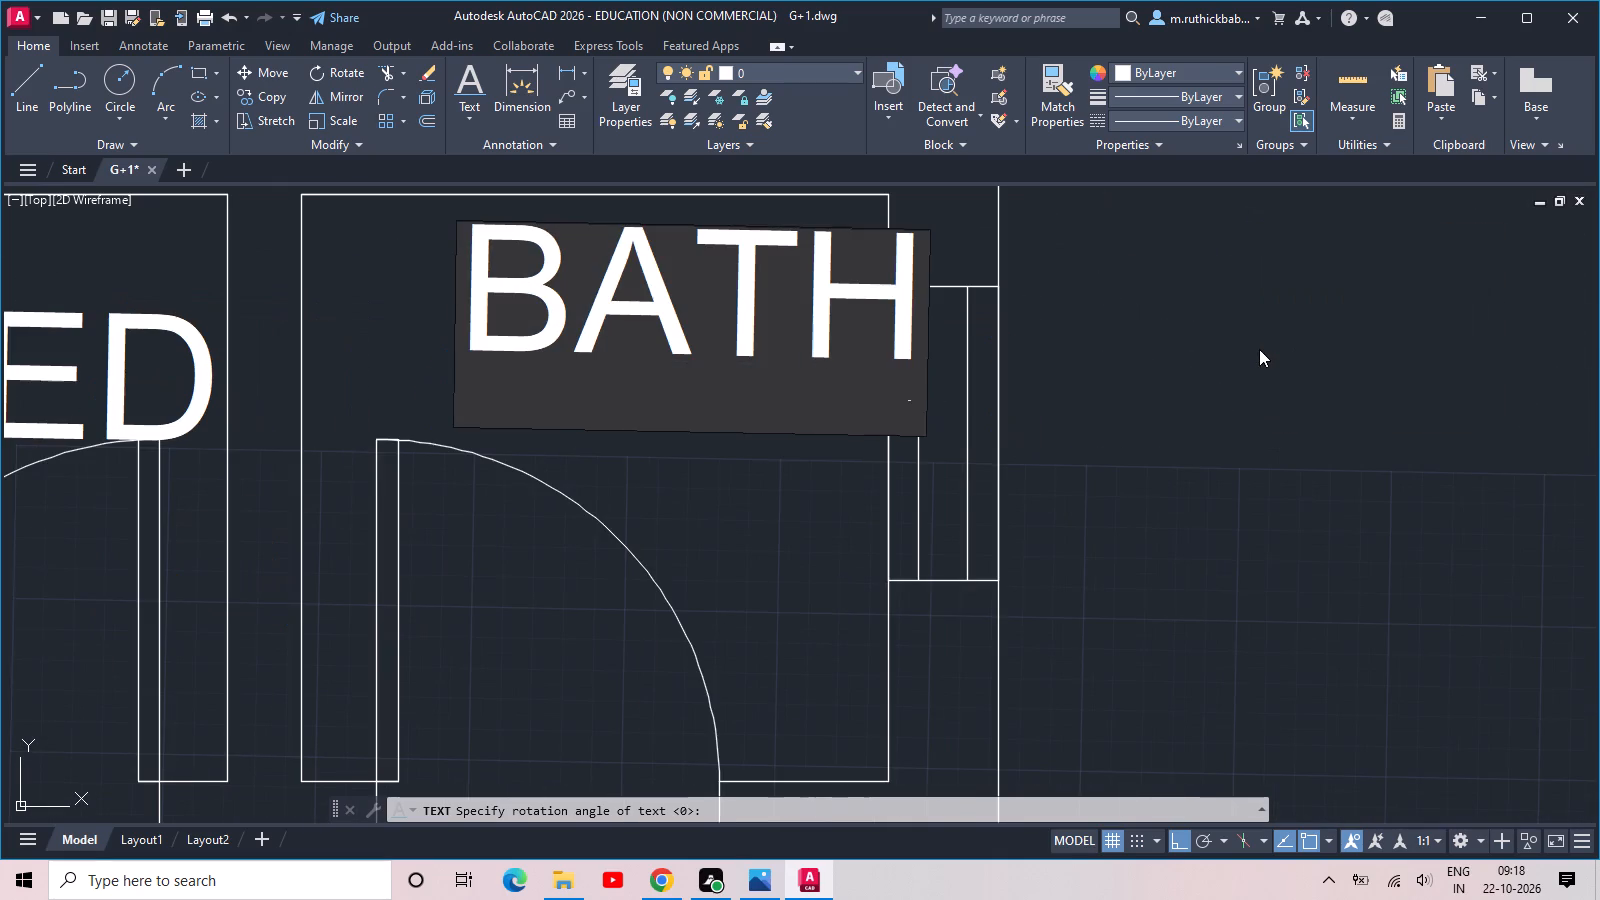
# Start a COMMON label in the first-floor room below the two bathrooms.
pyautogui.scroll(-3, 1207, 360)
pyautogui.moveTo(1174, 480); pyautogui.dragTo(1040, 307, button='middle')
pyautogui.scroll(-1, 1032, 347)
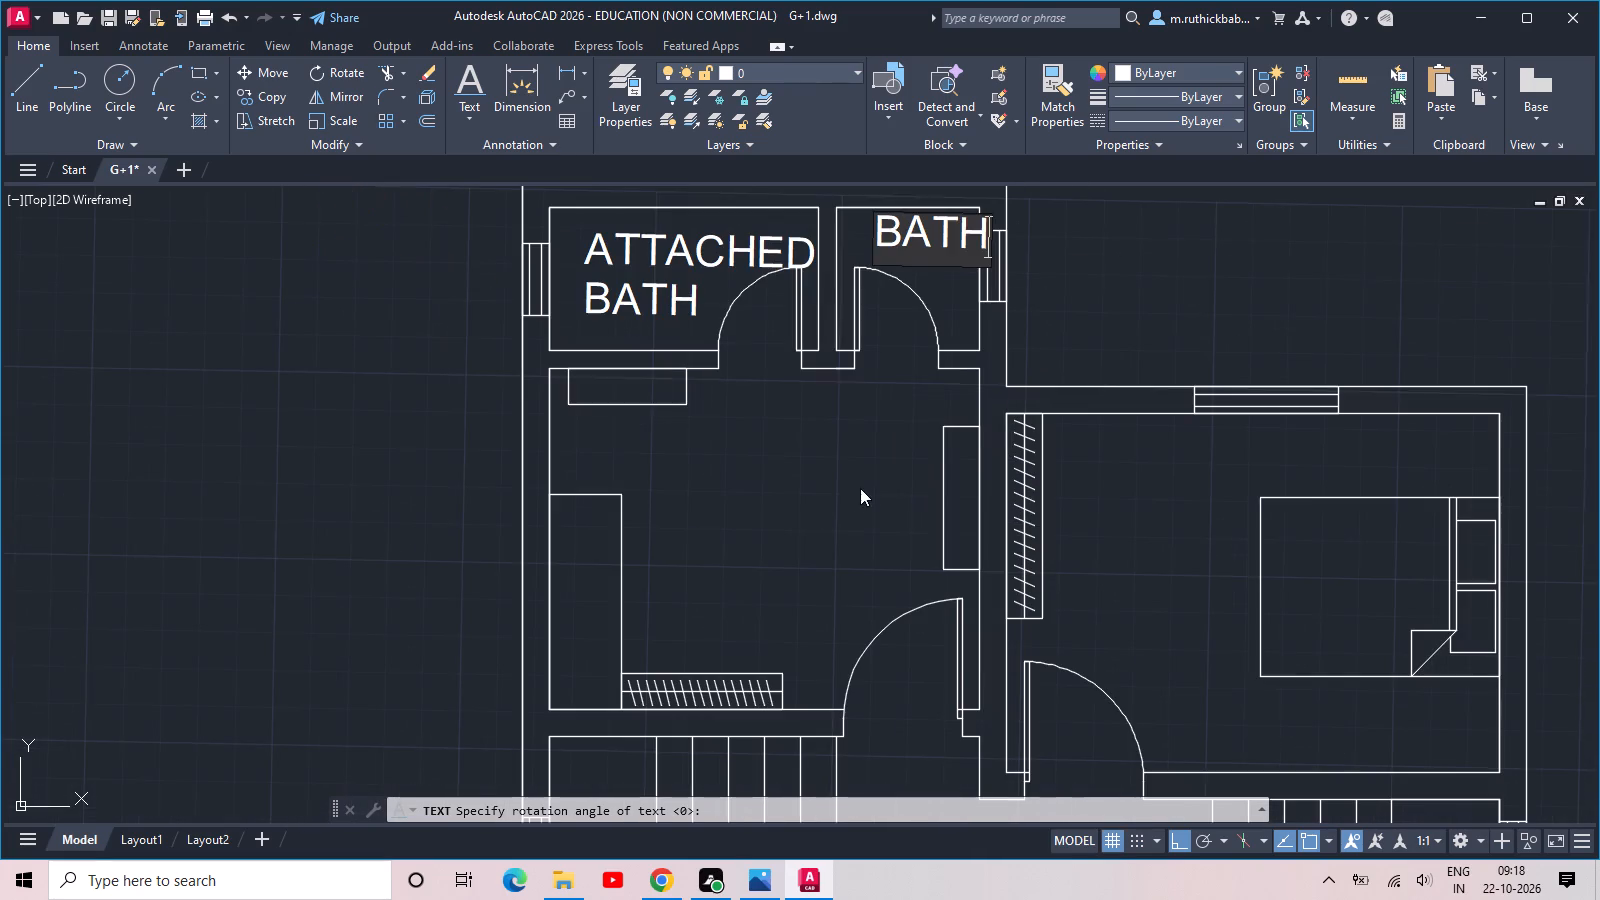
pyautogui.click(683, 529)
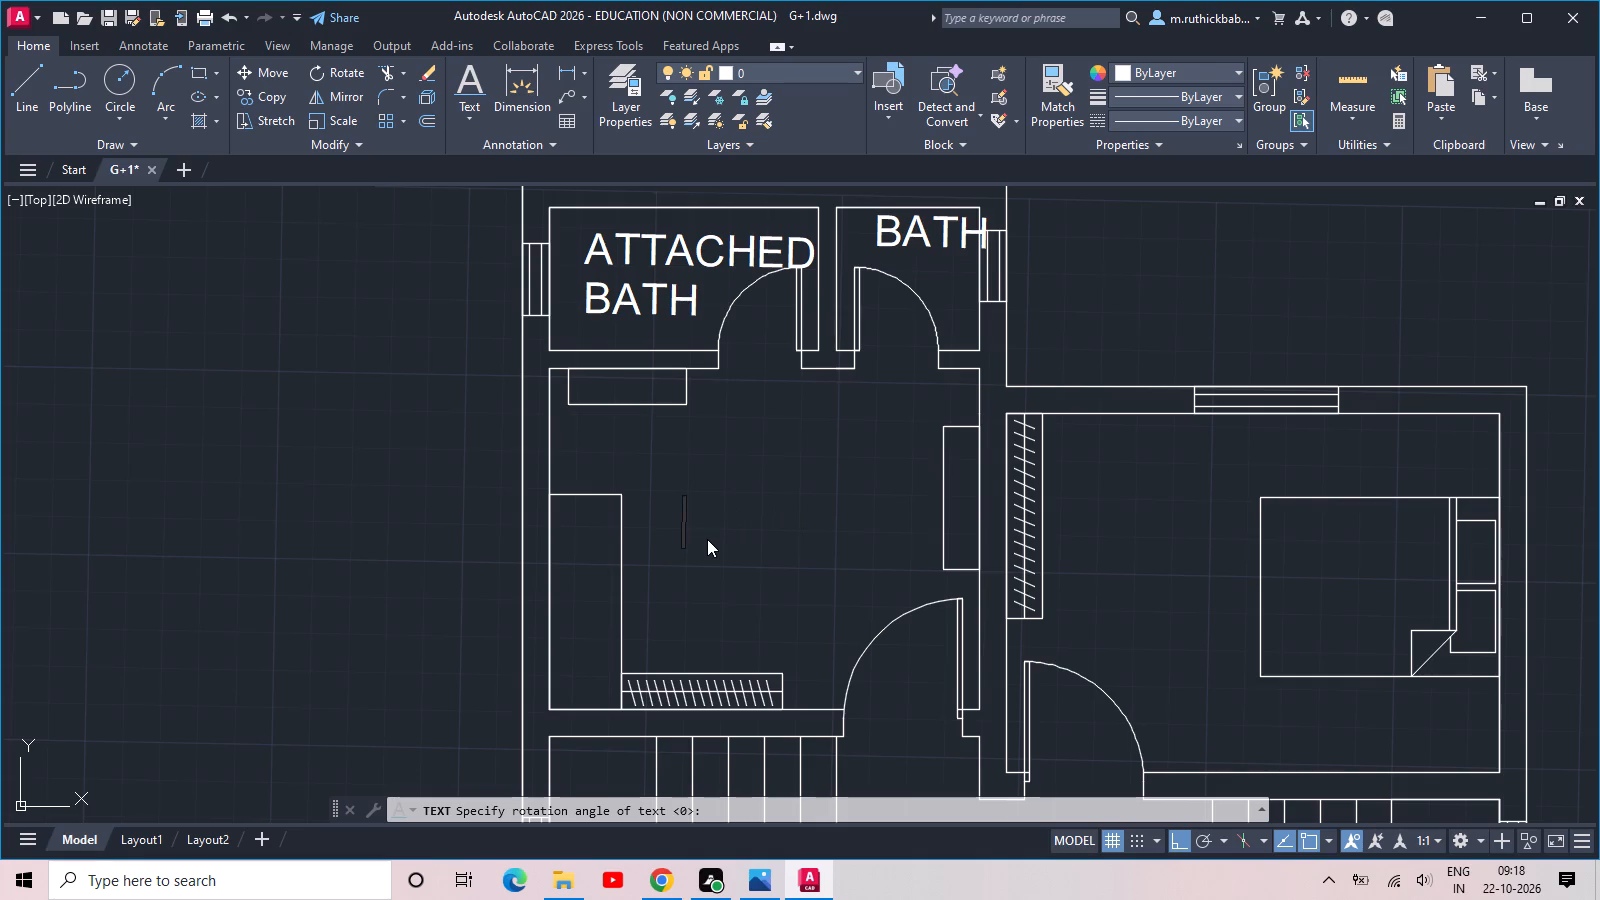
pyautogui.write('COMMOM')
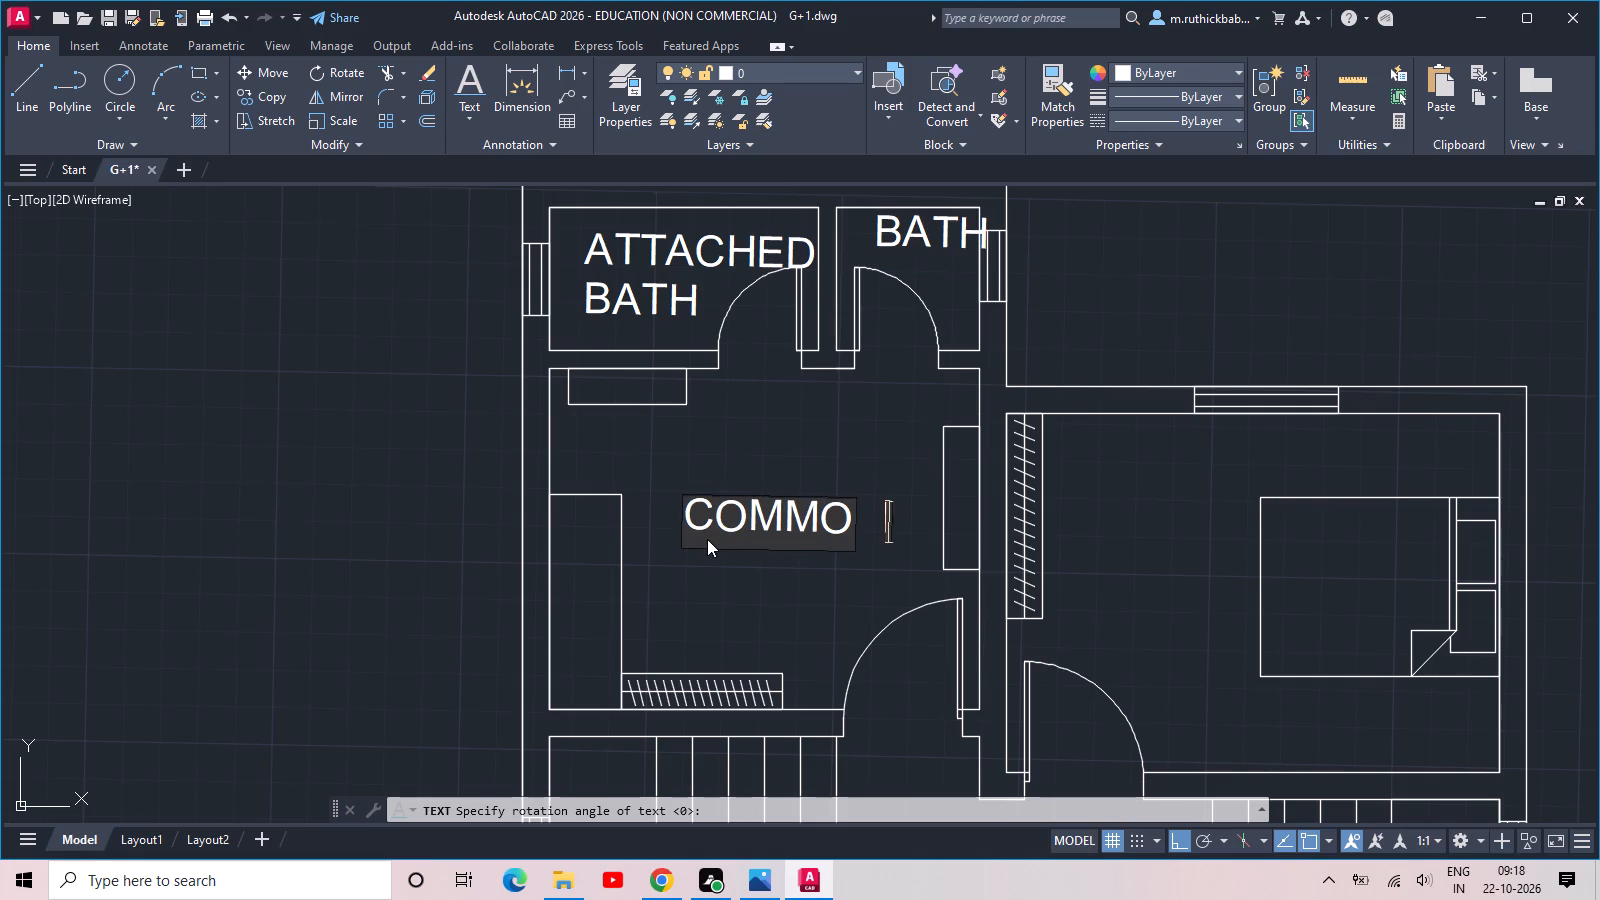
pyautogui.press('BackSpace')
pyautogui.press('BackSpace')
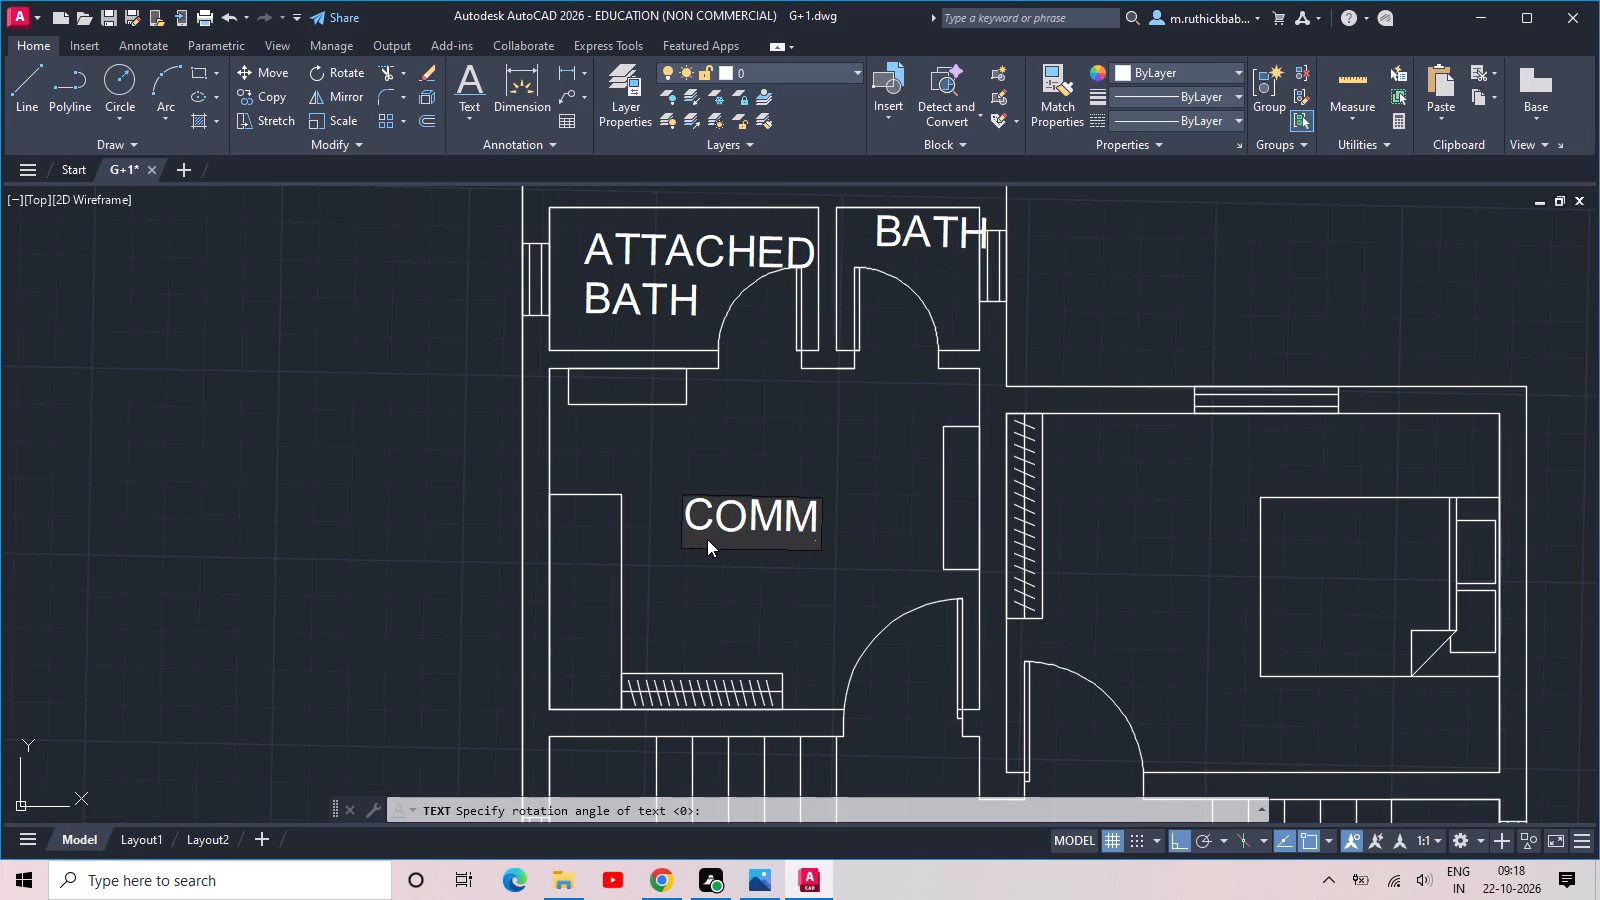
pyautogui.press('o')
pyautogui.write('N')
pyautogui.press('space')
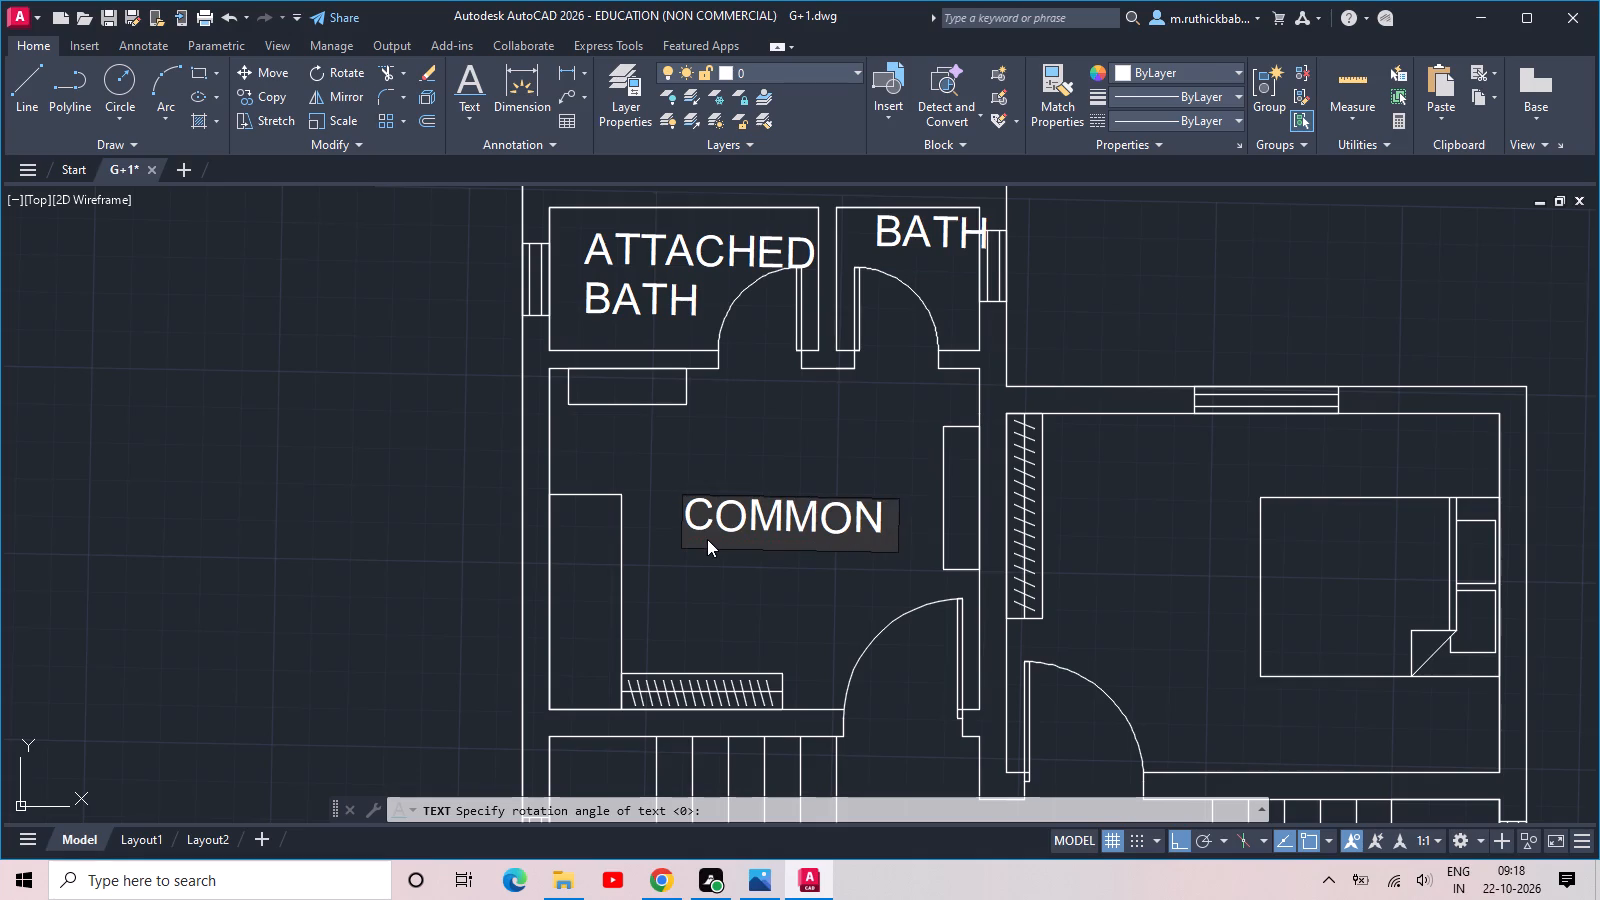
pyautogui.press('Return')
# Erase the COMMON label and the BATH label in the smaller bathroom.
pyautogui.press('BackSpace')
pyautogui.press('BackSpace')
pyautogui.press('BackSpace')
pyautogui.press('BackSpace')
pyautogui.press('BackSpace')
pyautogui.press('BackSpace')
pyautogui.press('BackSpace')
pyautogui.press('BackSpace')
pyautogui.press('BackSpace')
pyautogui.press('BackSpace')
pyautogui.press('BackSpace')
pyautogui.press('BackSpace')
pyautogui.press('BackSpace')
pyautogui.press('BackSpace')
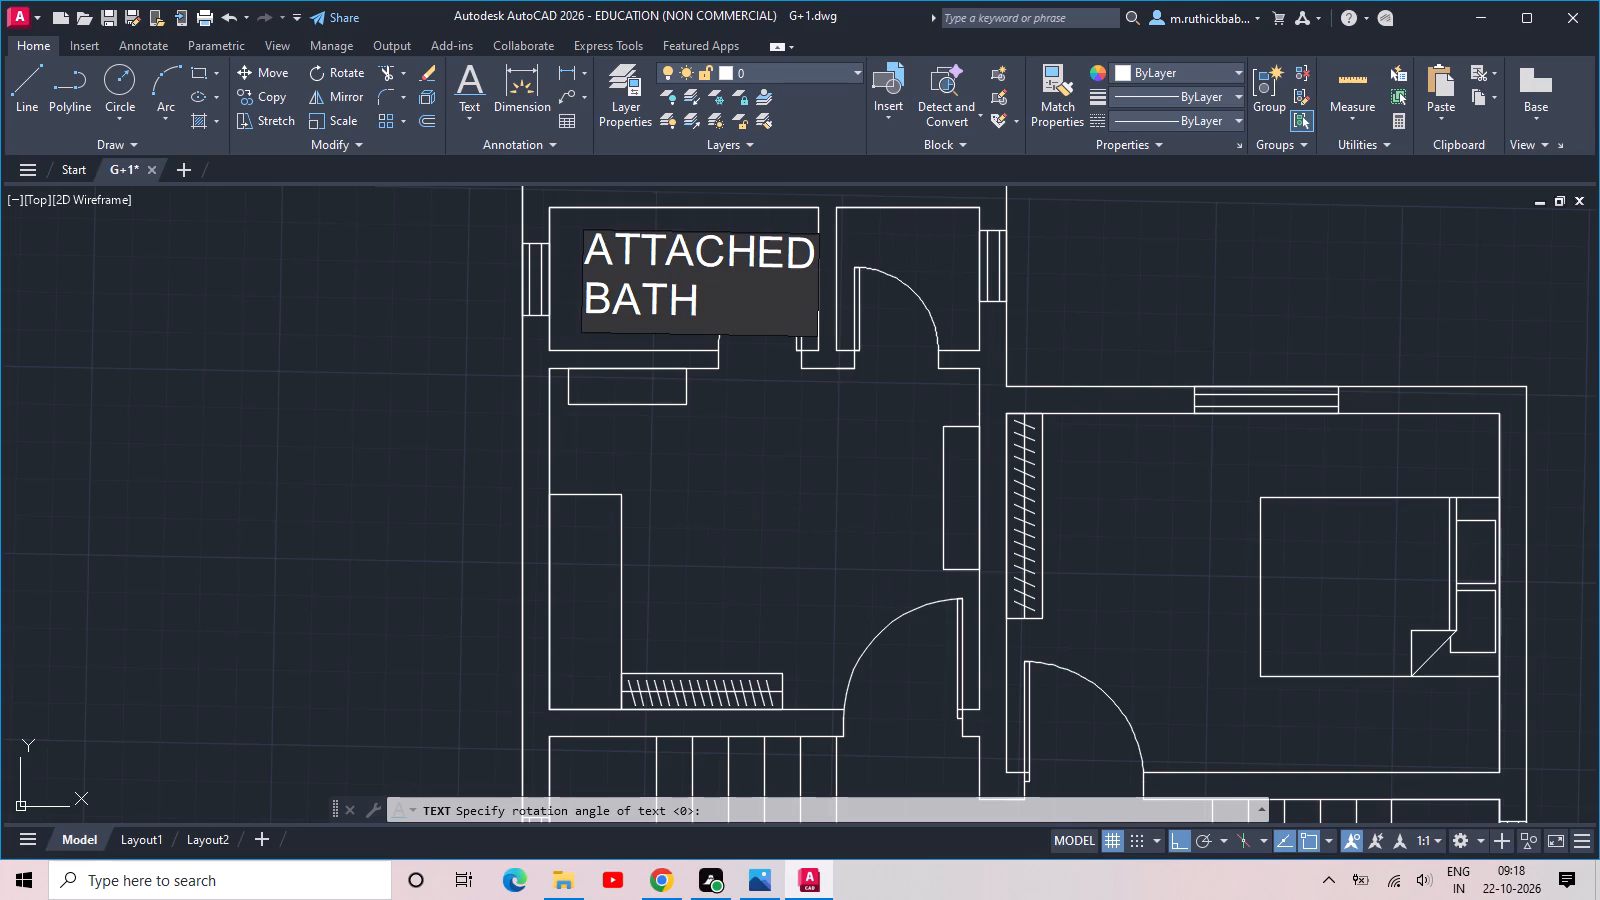
# Add the label LIVING in the first-floor room below the two bathrooms.
pyautogui.click(691, 536)
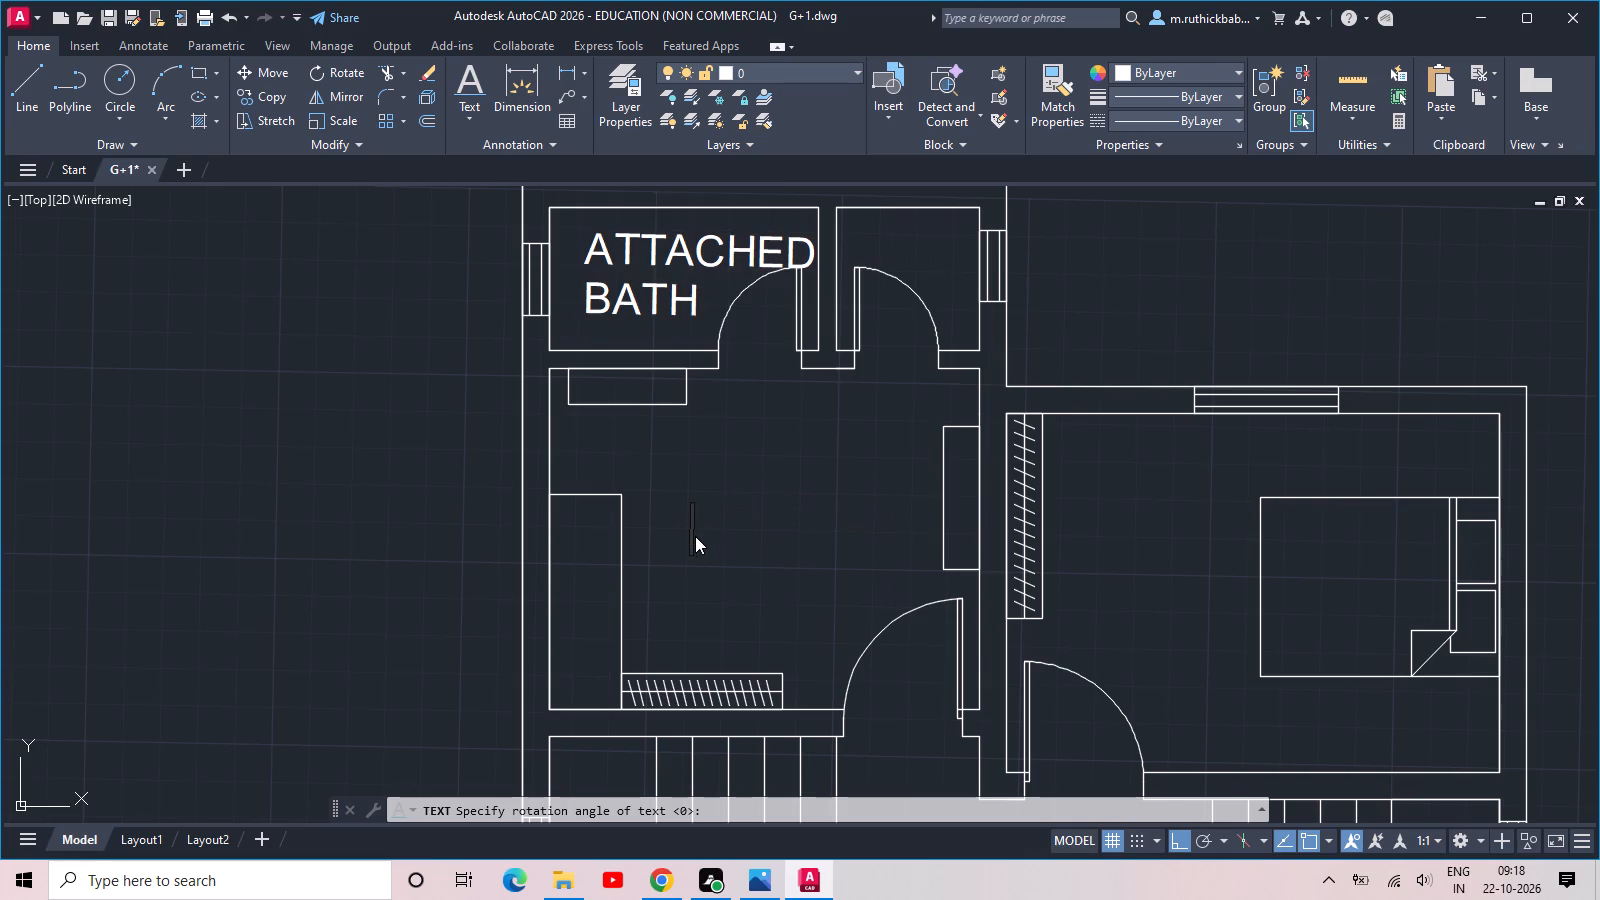
pyautogui.write('LIVING')
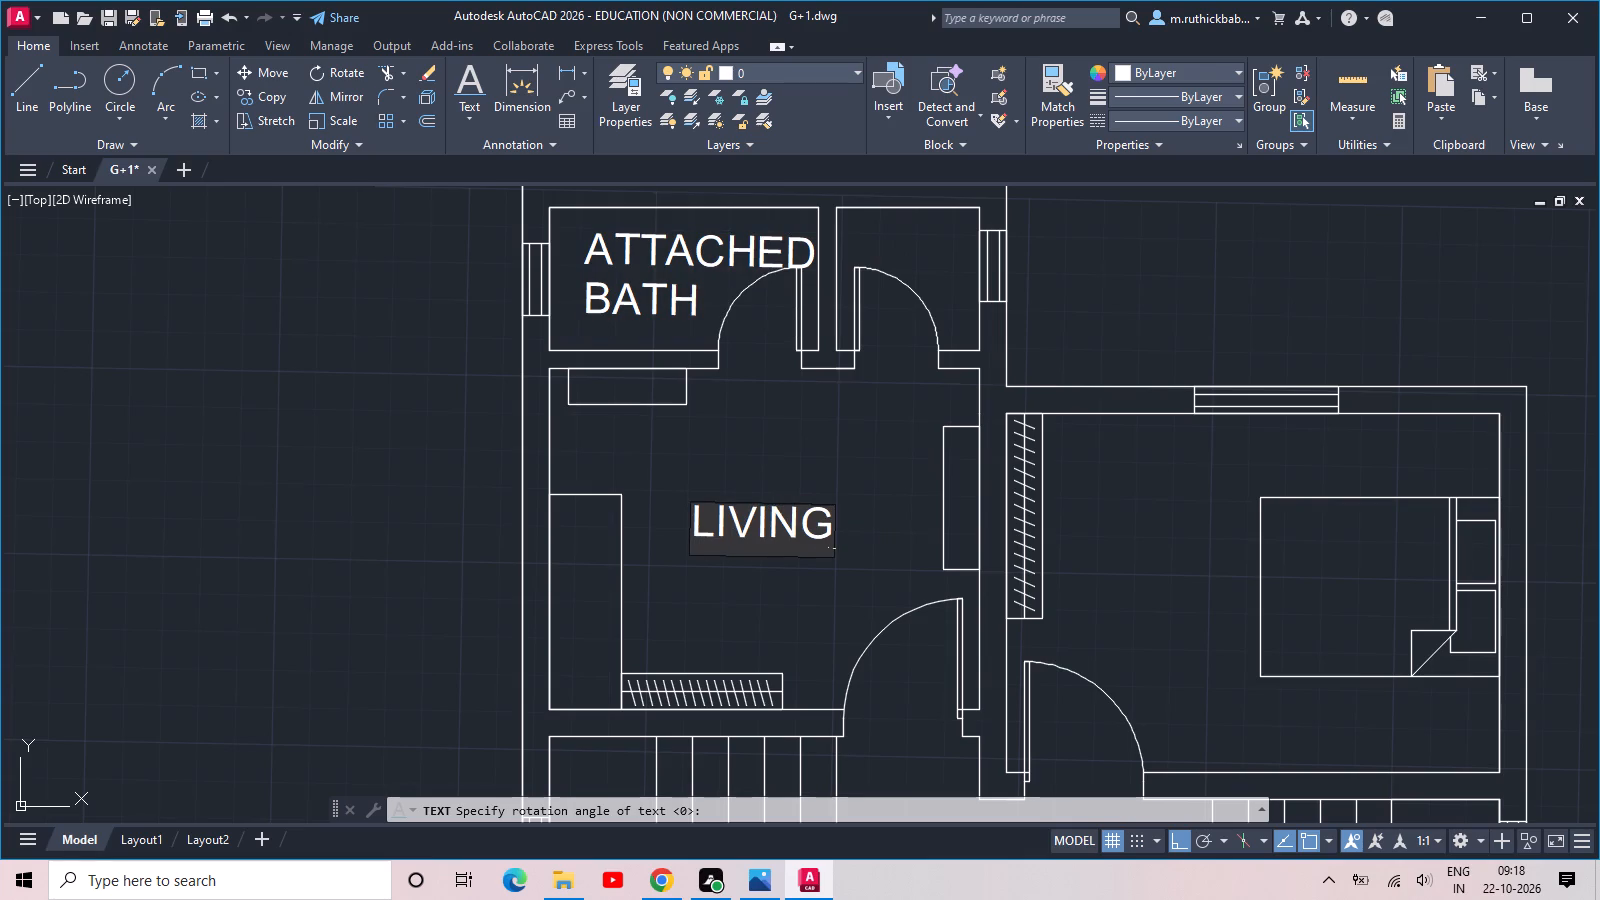
# Add the label BED ROOM beside the bed in the first-floor bedroom adjoining the living room.
pyautogui.click(1114, 558)
pyautogui.write('BED ROOM')
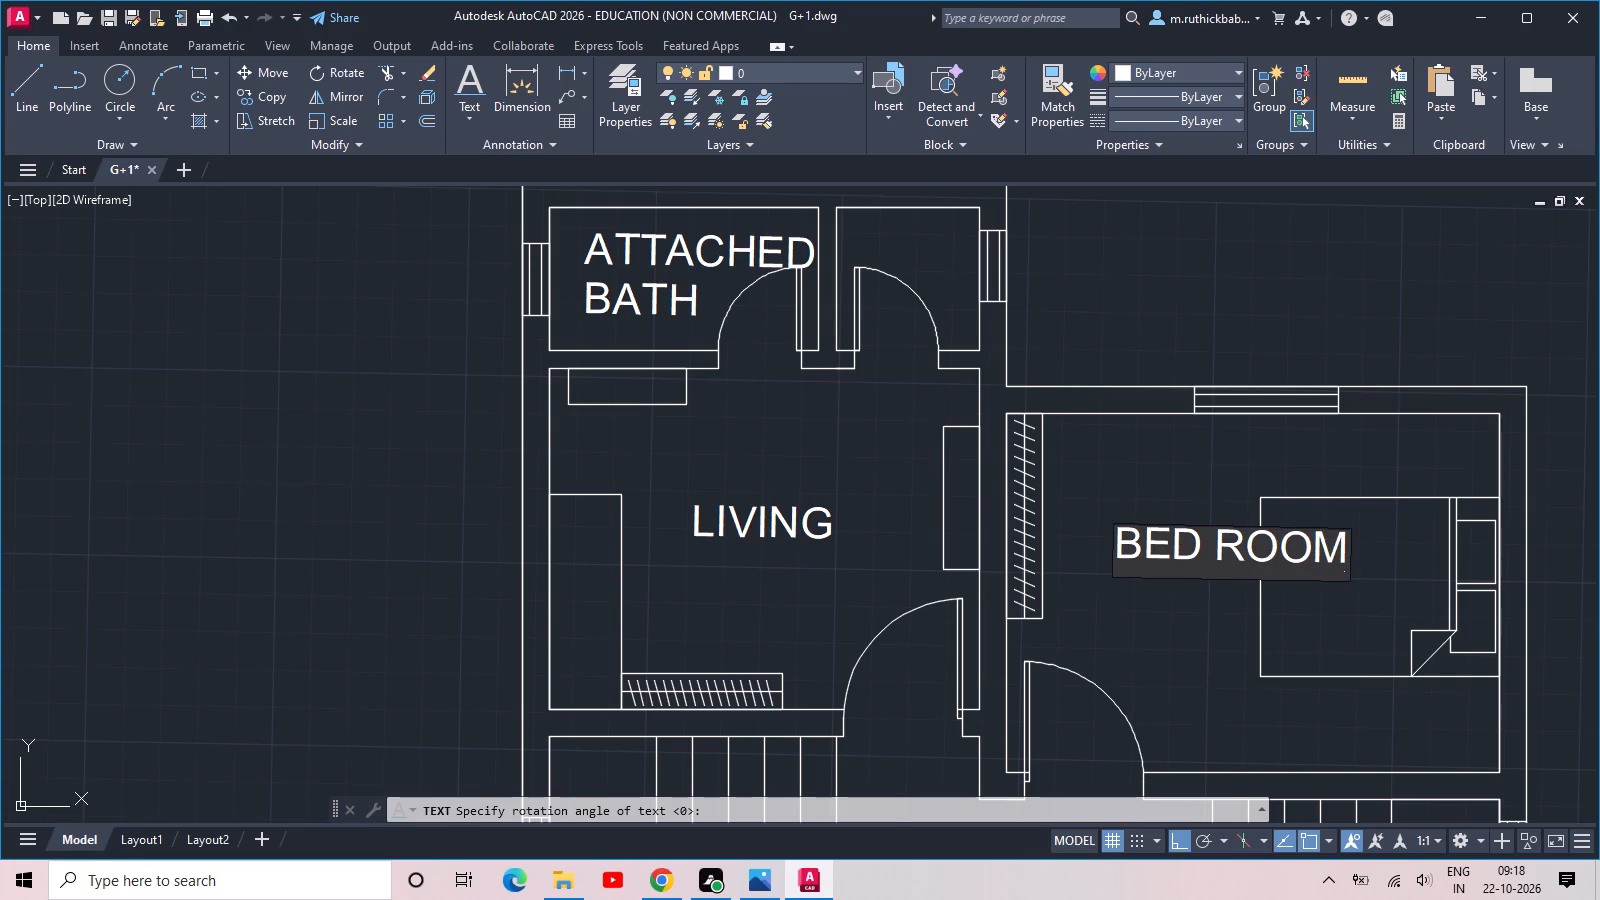
# Add the label BED ROOM above the bed in the first-floor bedroom below the staircase.
pyautogui.scroll(-3, 1114, 558)
pyautogui.moveTo(1113, 558); pyautogui.dragTo(1068, 293, button='middle')
pyautogui.scroll(2, 876, 506)
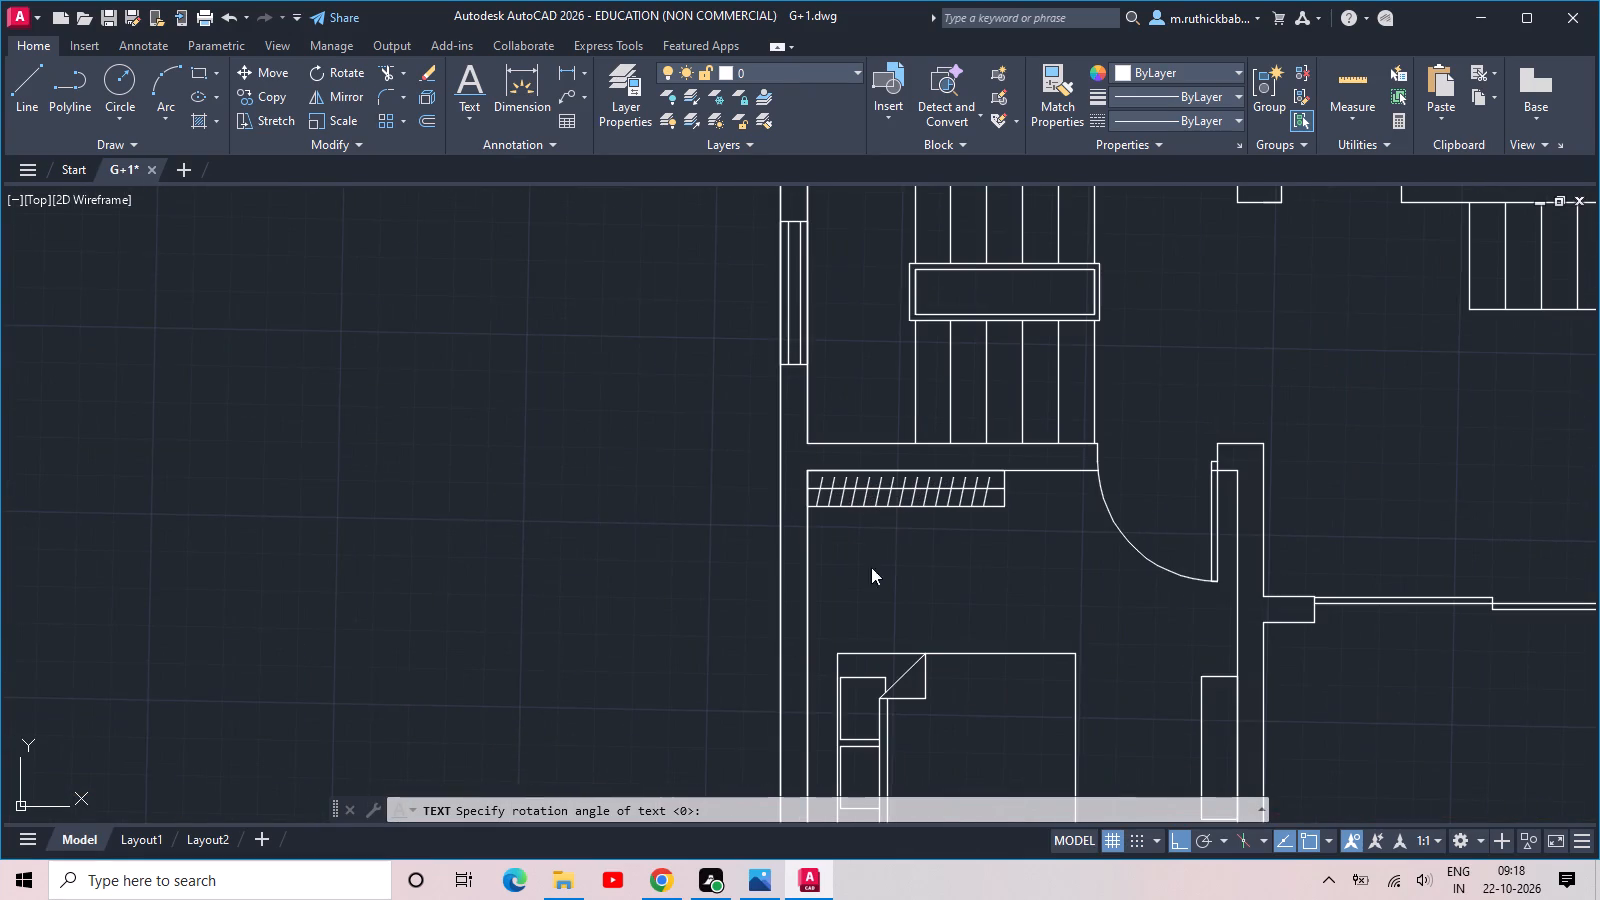
pyautogui.click(859, 578)
pyautogui.write('BED ROOM')
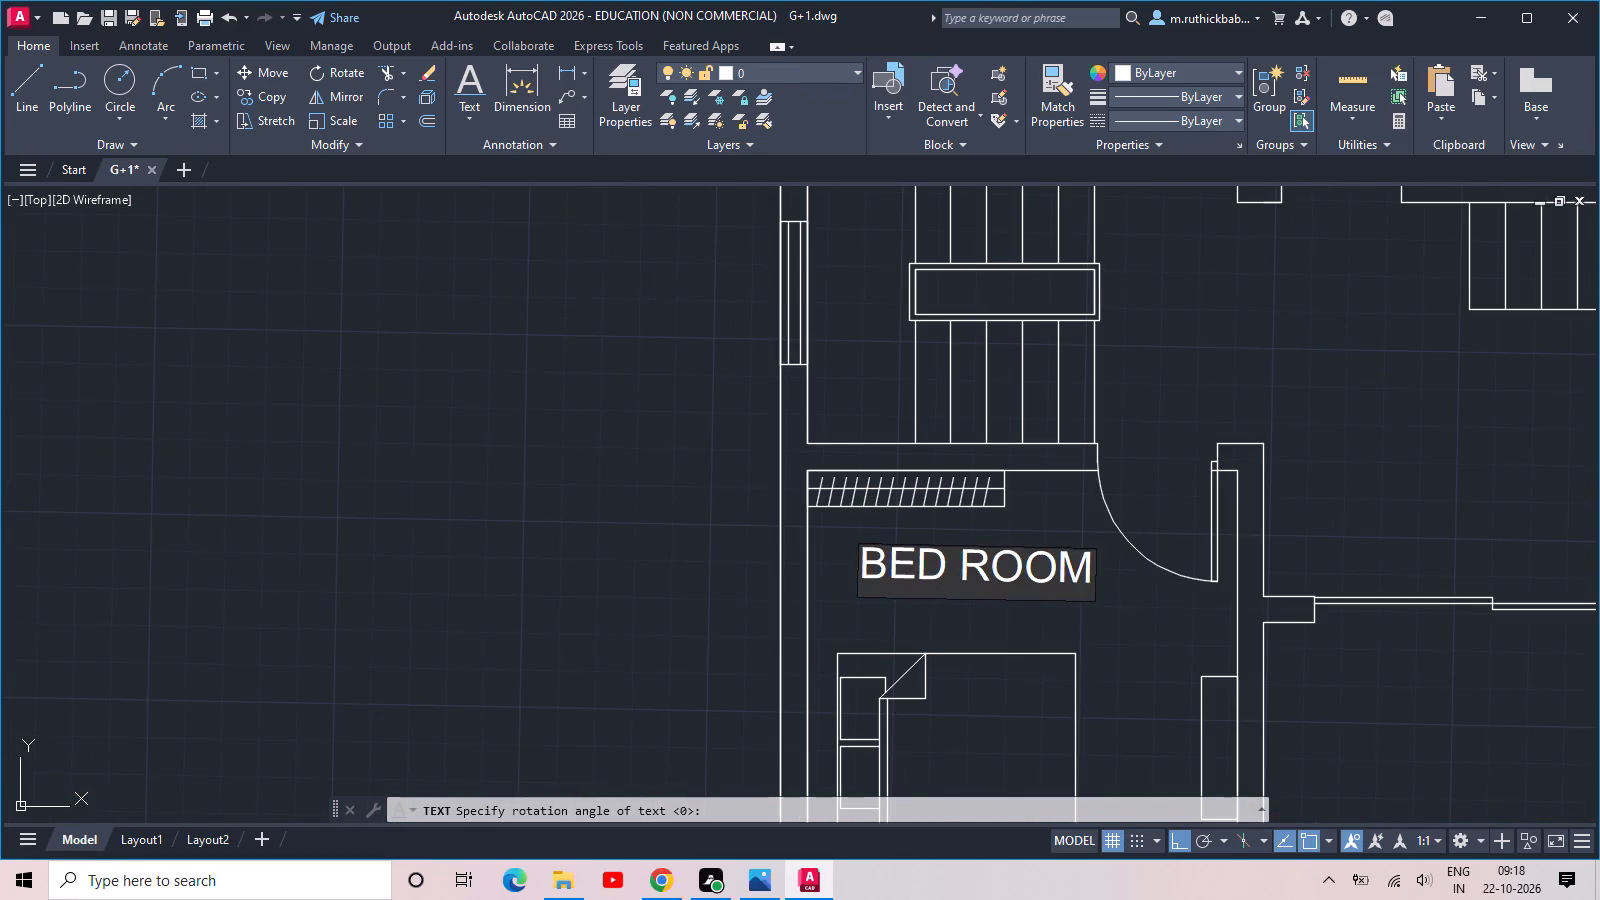
# Add the label BALCONY in the first-floor space outside the sliding door and finish the text command.
pyautogui.scroll(-2, 905, 573)
pyautogui.moveTo(1226, 525); pyautogui.dragTo(1000, 424, button='middle')
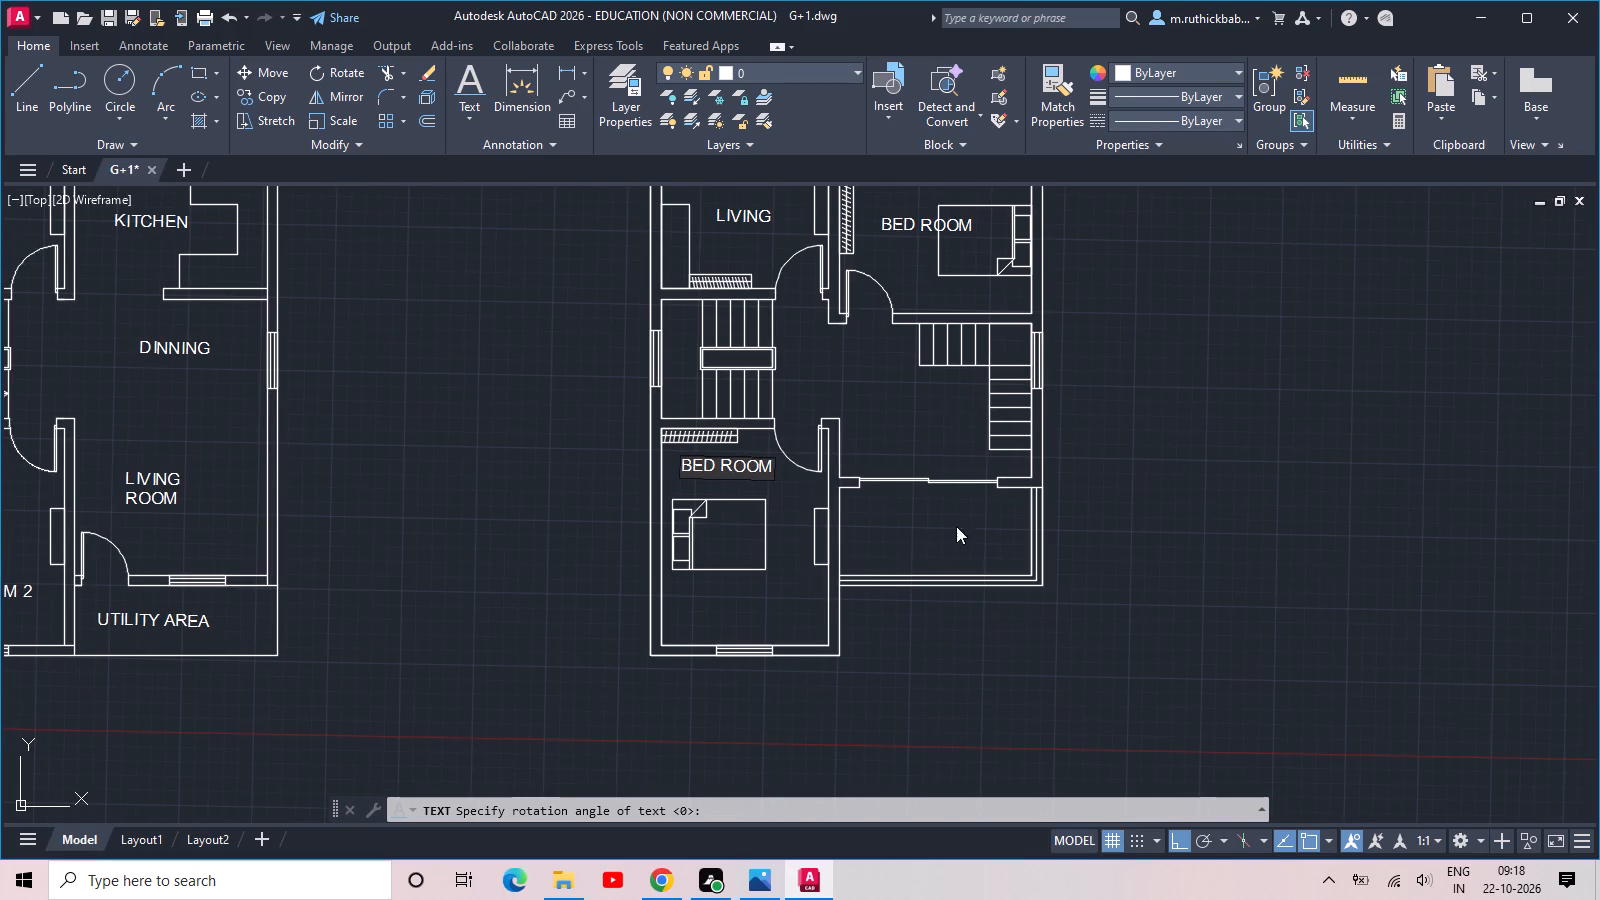
pyautogui.click(897, 543)
pyautogui.click(876, 532)
pyautogui.write('BA;')
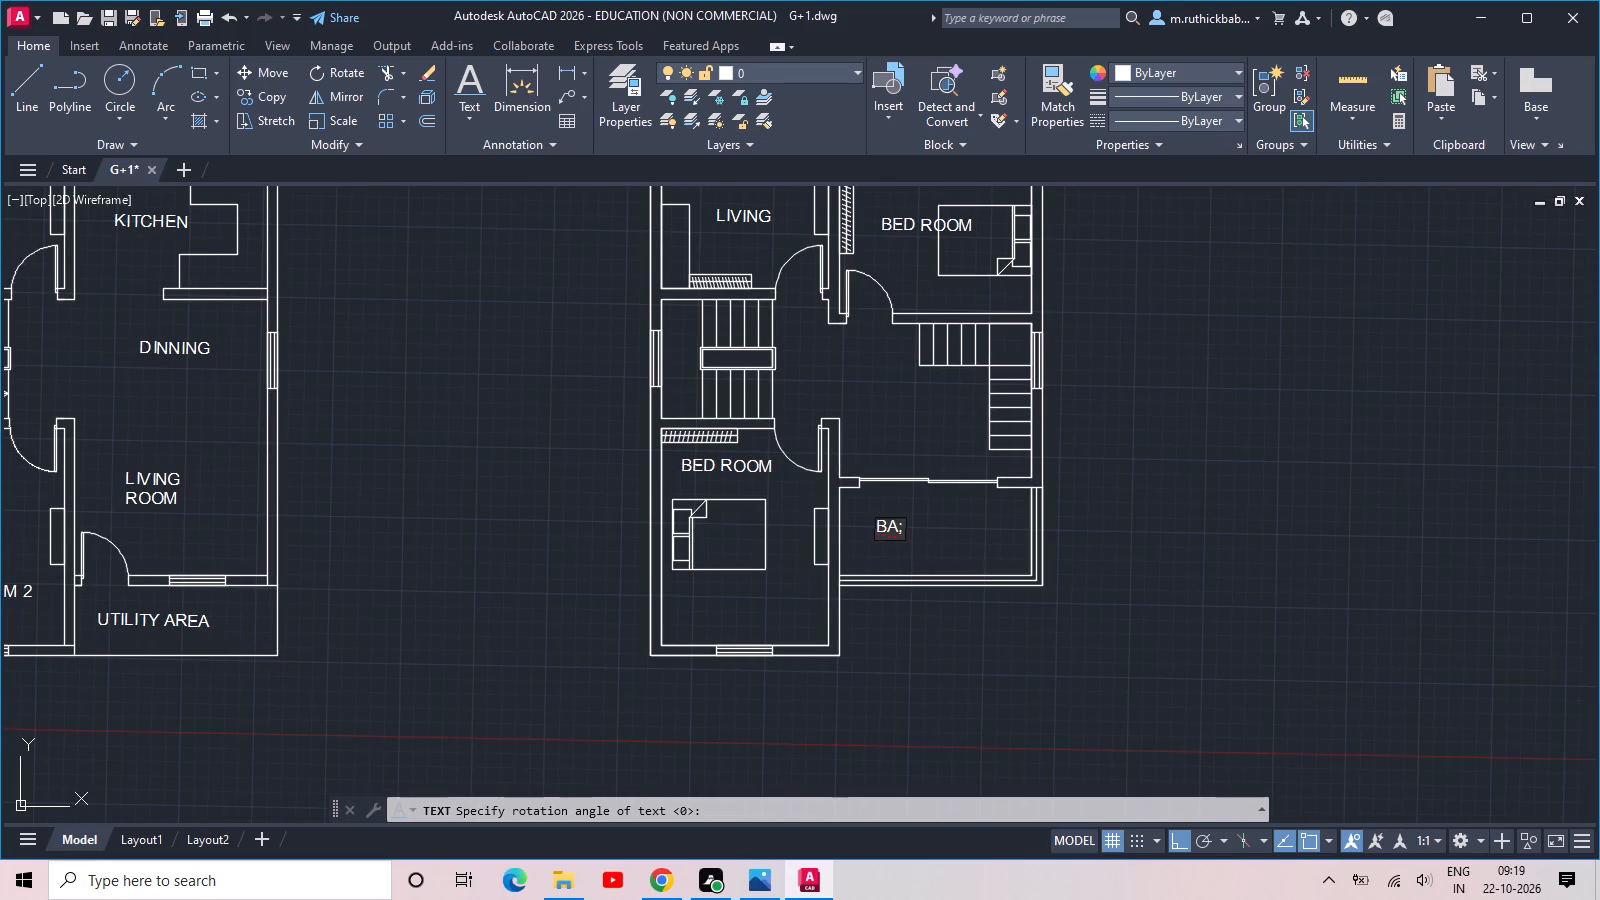
pyautogui.press('BackSpace')
pyautogui.write('LCONY')
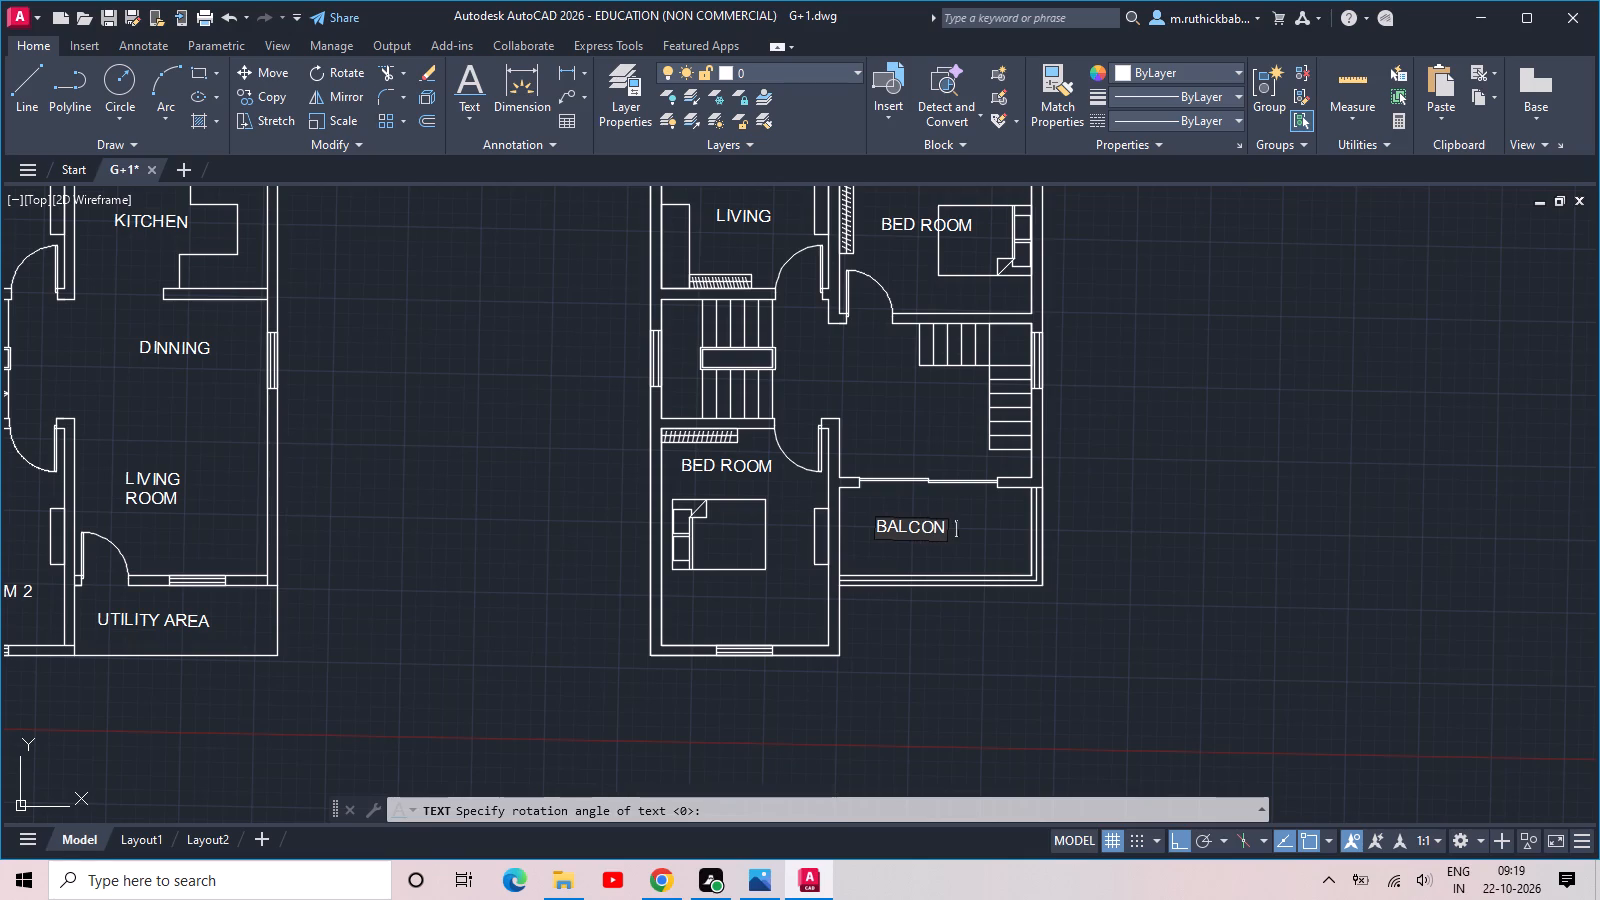
pyautogui.scroll(-1, 819, 528)
pyautogui.moveTo(737, 465); pyautogui.dragTo(876, 480, button='middle')
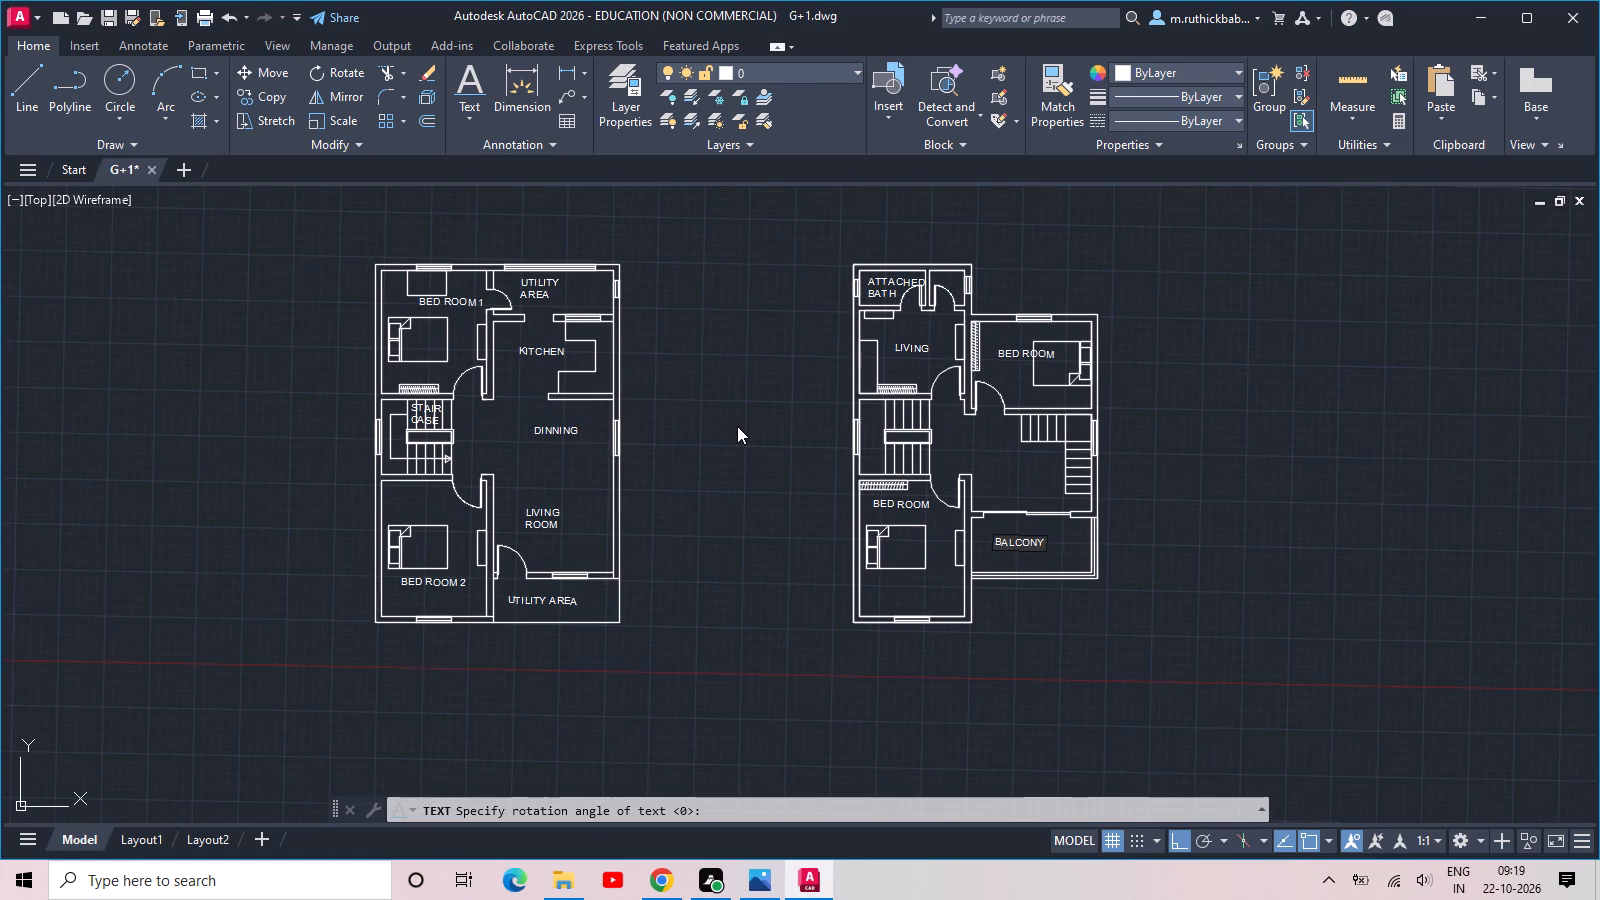
pyautogui.hotkey('ctrl', 's')
pyautogui.press('space')
pyautogui.press('space')
pyautogui.press('Return')
pyautogui.press('Return')
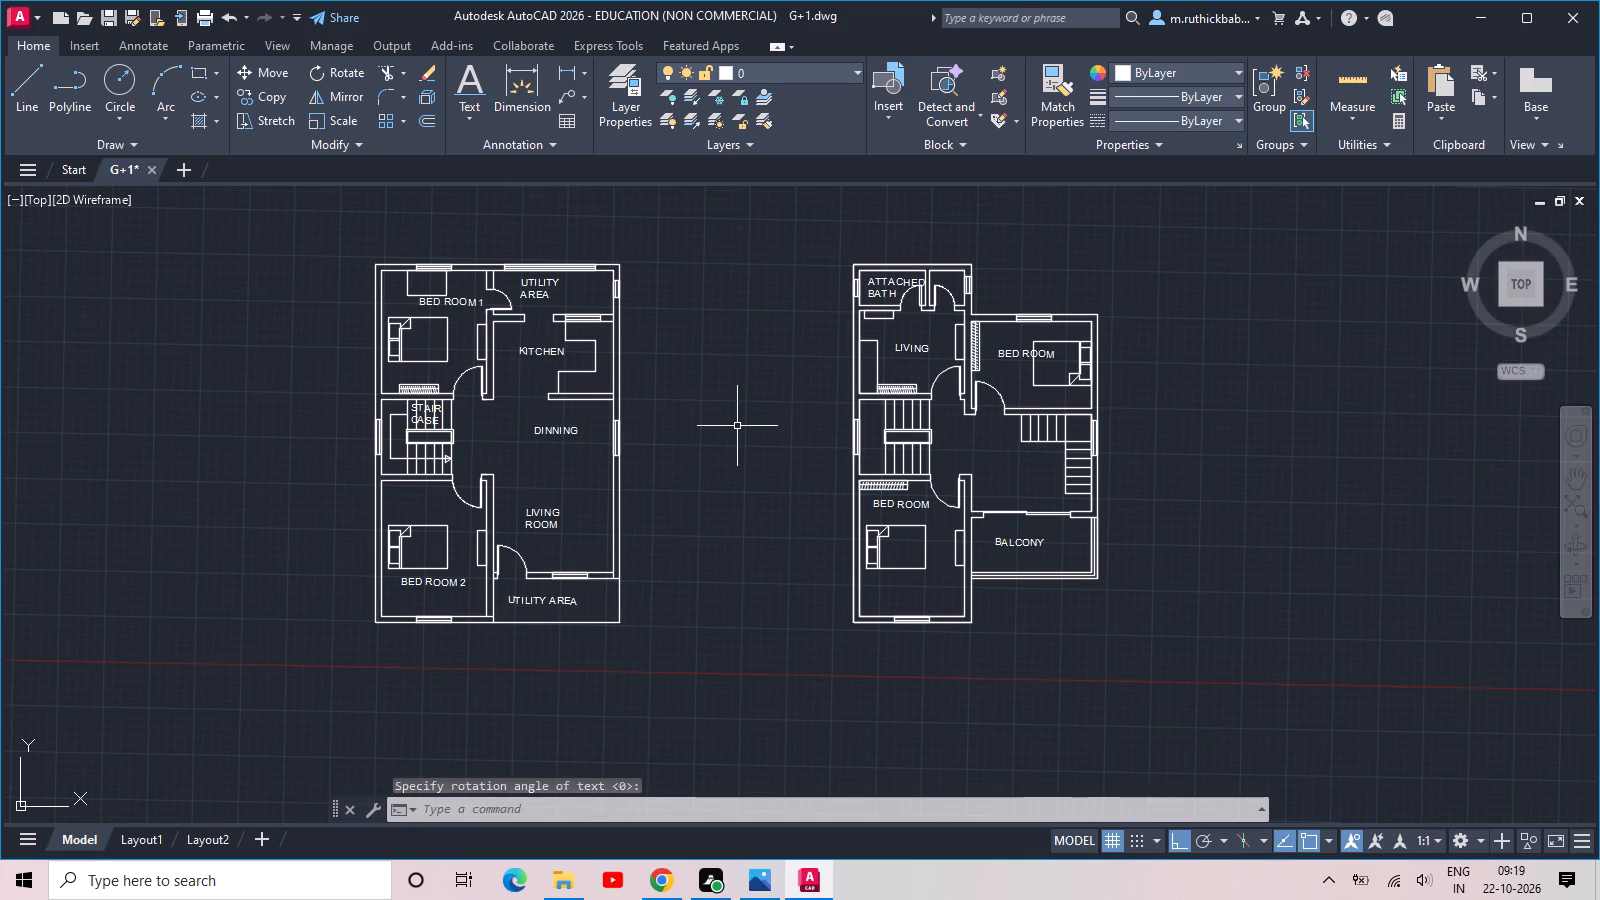
# Mask the ground-floor STAIR and CASE text, the ATTACHED bath text and the BED ROOM label overlapping the first-floor bed with TEXTMASK wipeouts.
pyautogui.moveTo(737, 426); pyautogui.dragTo(880, 422, button='middle')
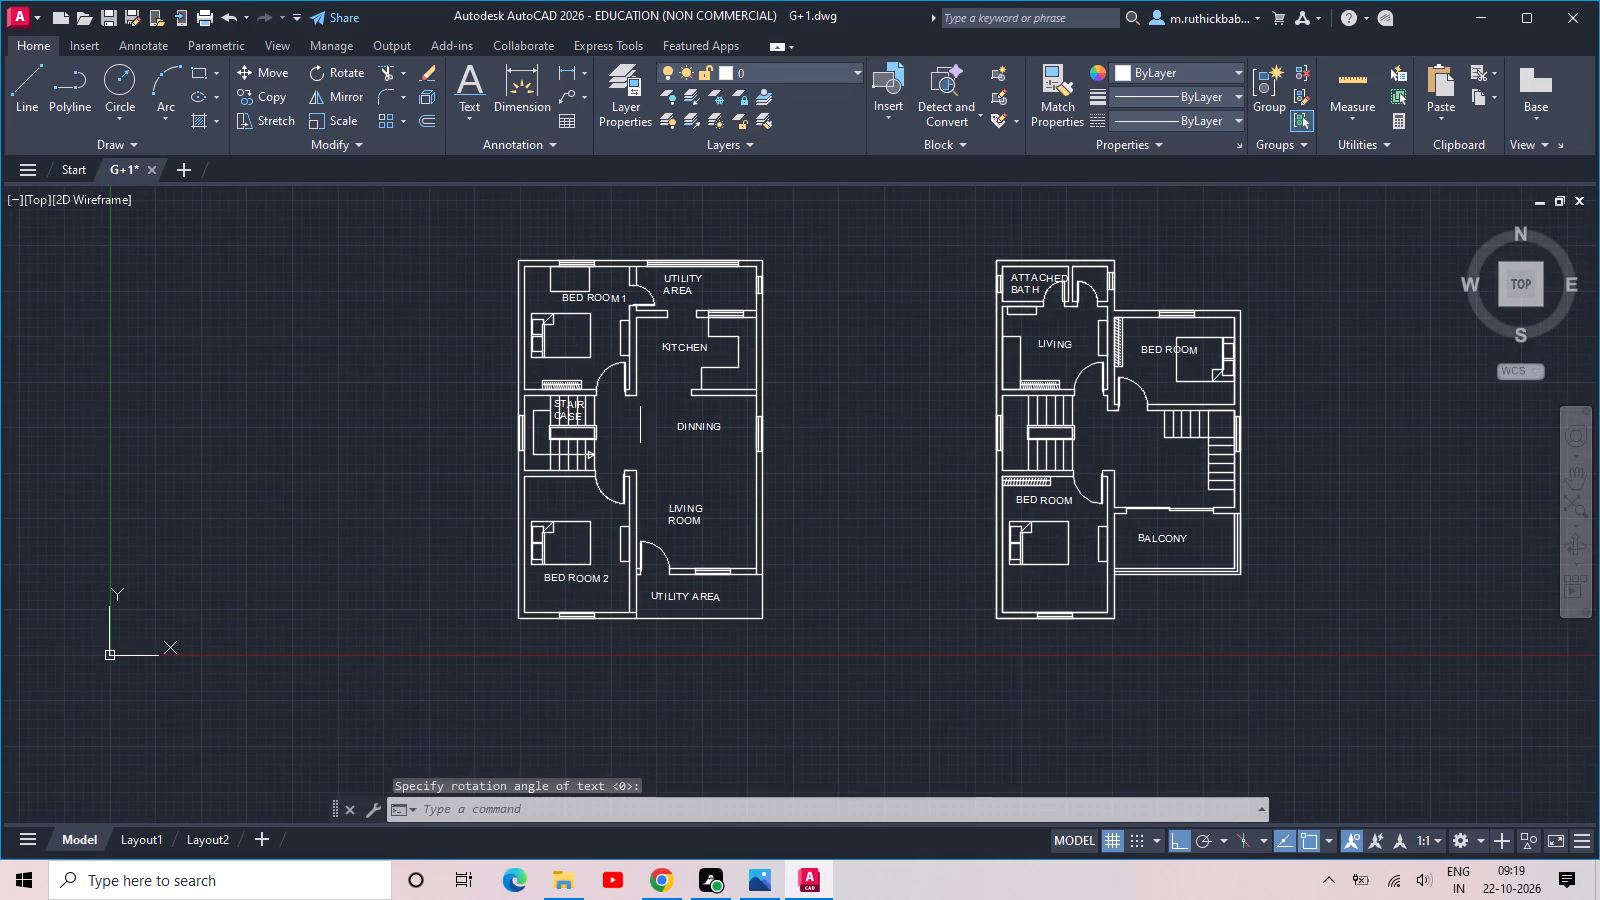
pyautogui.moveTo(630, 401); pyautogui.dragTo(785, 421, button='middle')
pyautogui.write('TEXTM')
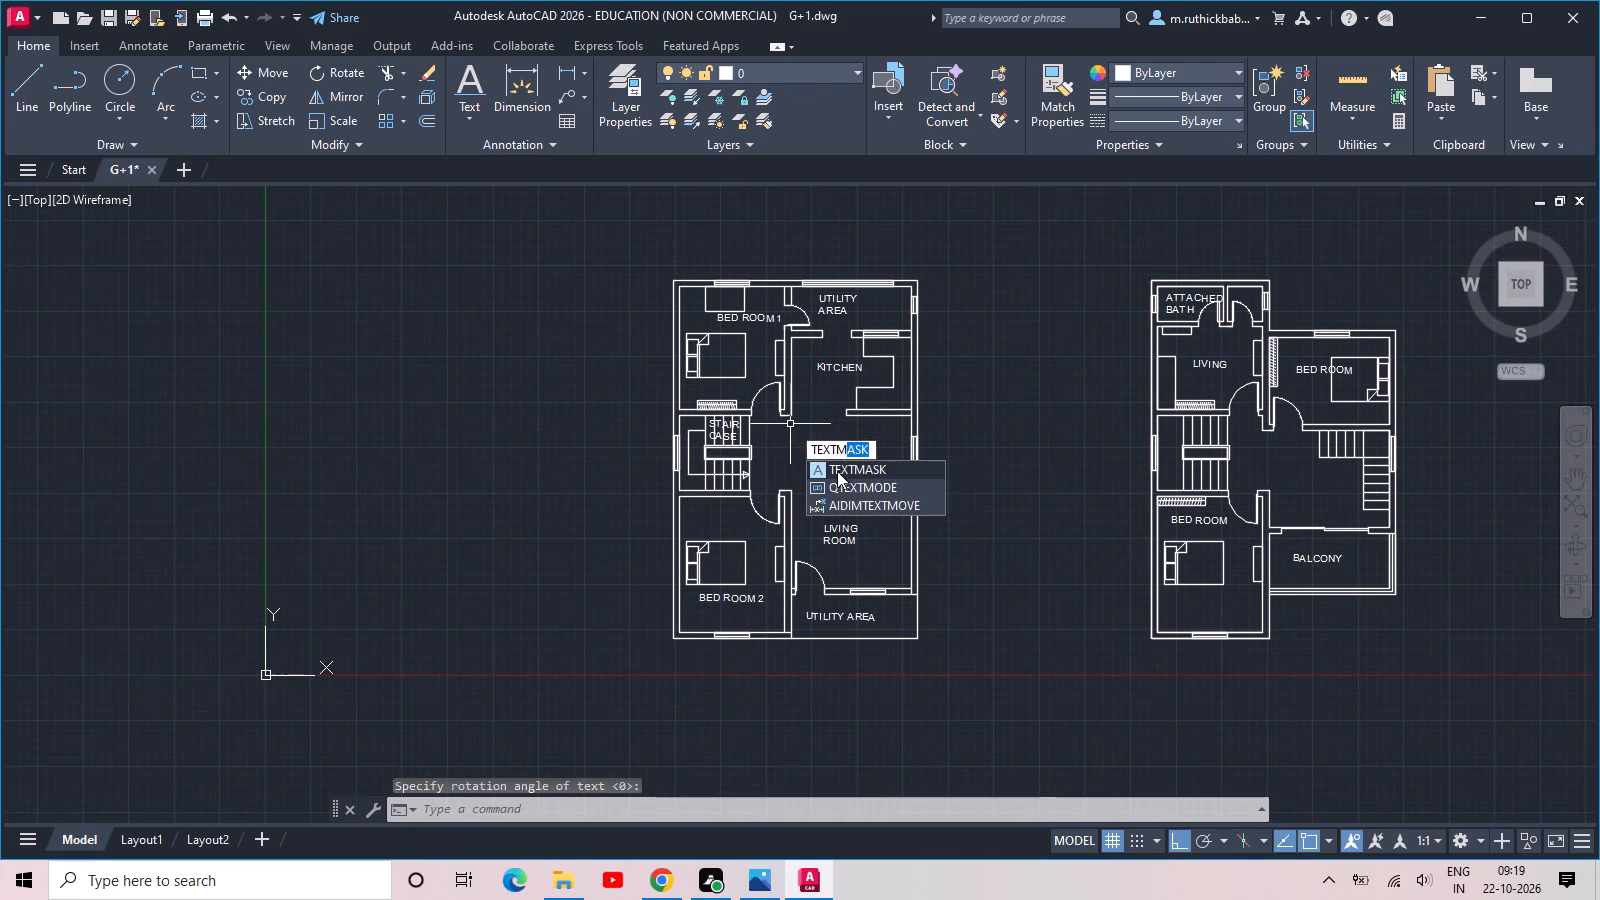
pyautogui.click(837, 471)
pyautogui.scroll(4, 729, 427)
pyautogui.click(698, 416)
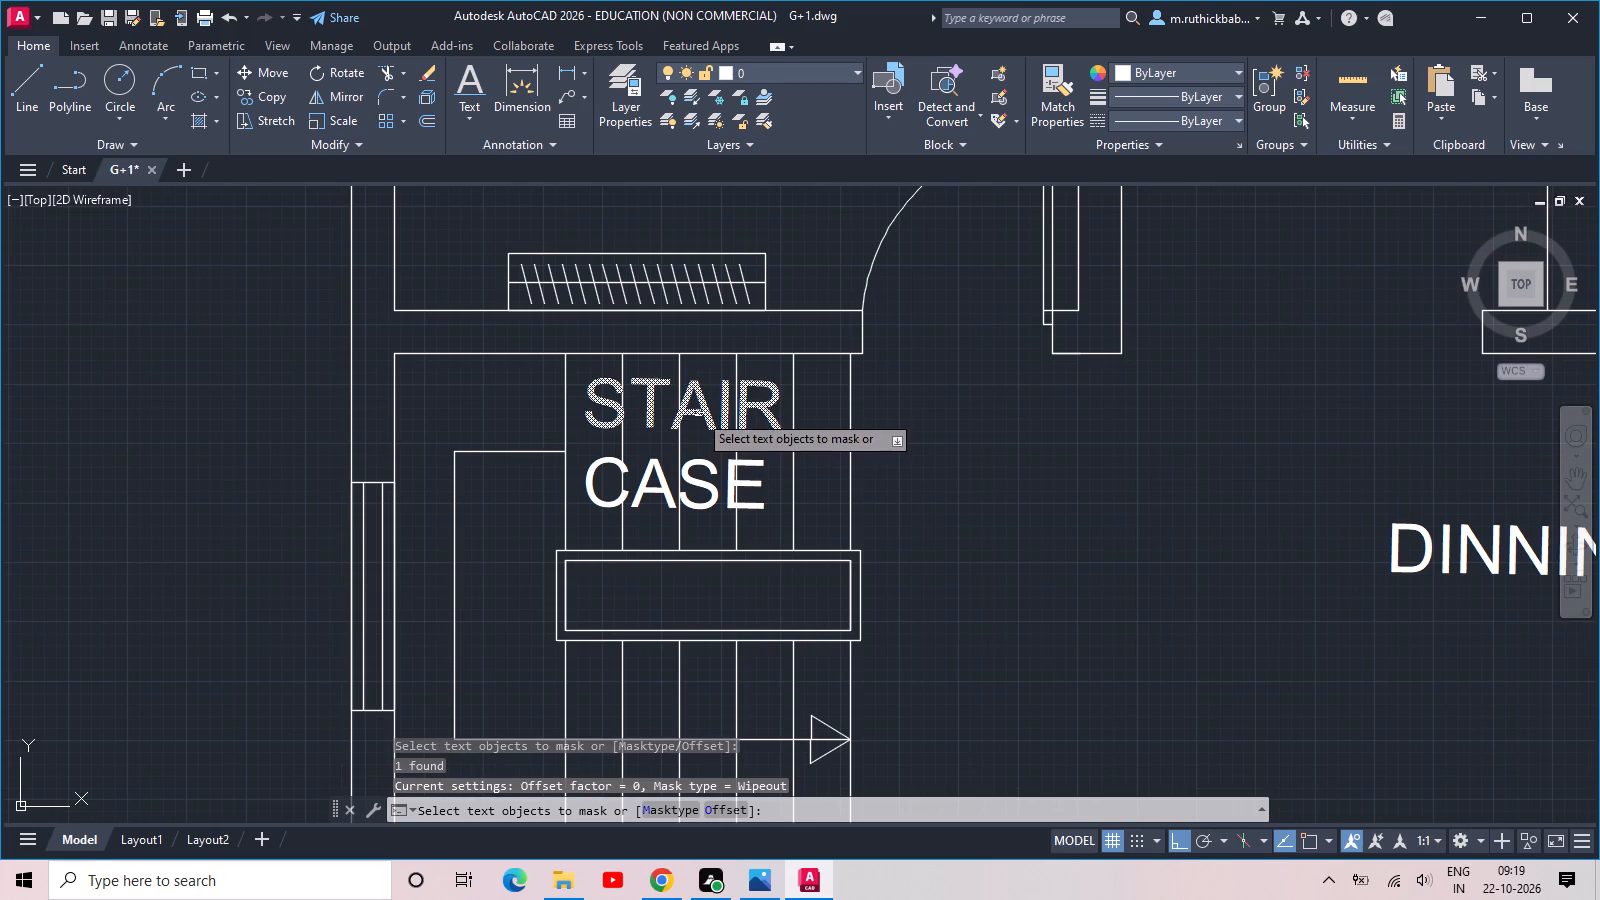
pyautogui.click(696, 463)
pyautogui.scroll(-2, 801, 461)
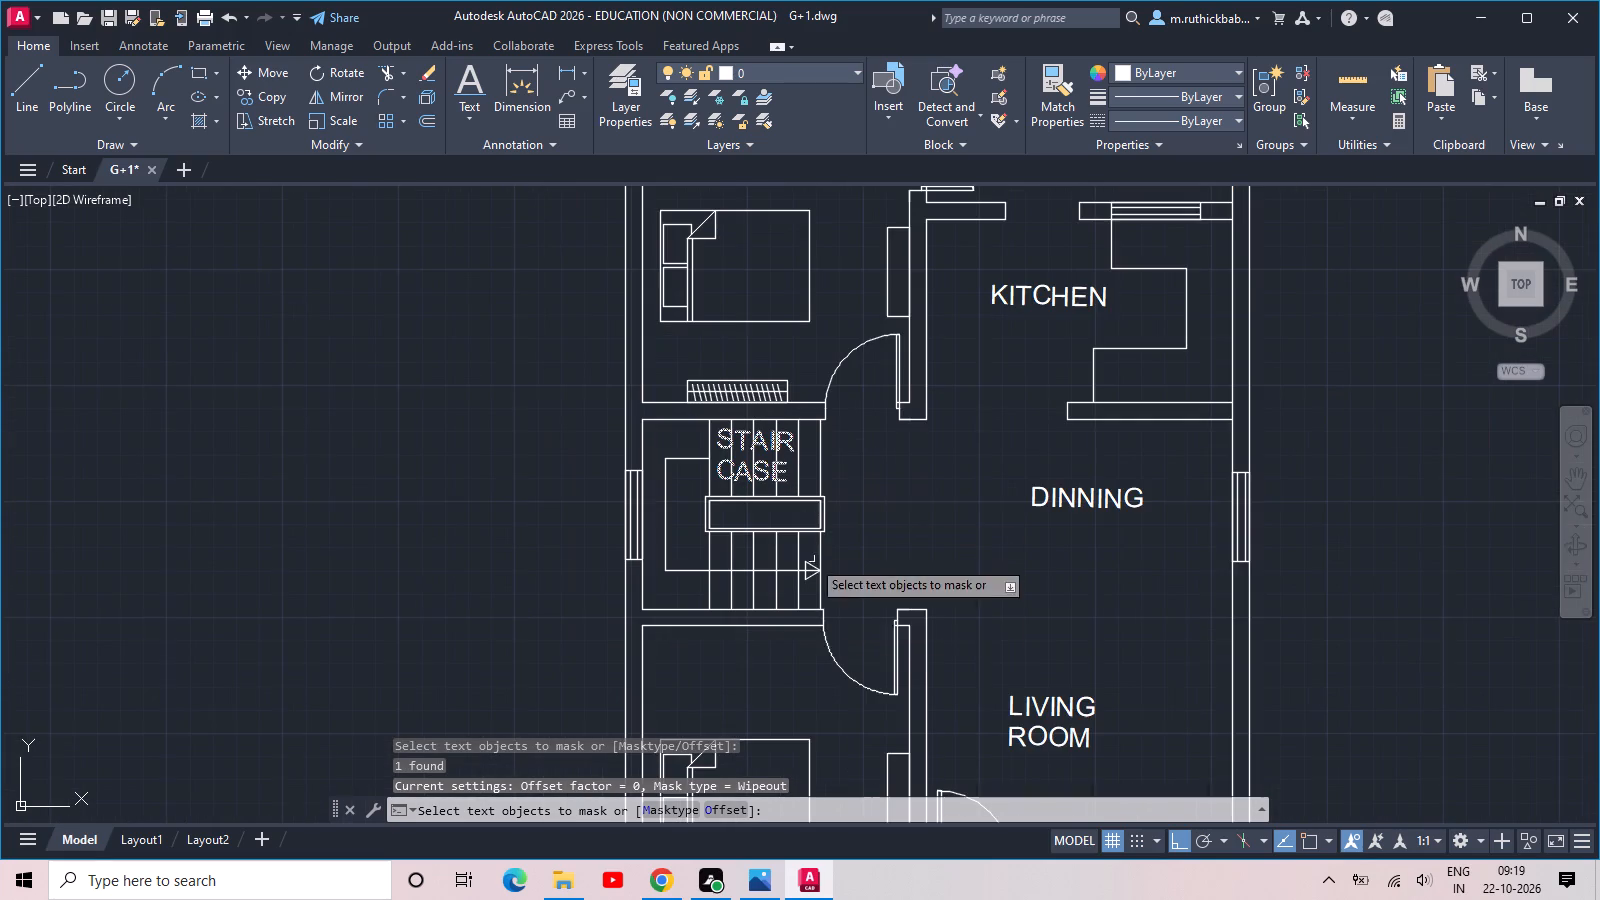
pyautogui.moveTo(831, 595); pyautogui.dragTo(824, 429, button='middle')
pyautogui.moveTo(925, 454); pyautogui.dragTo(320, 756, button='middle')
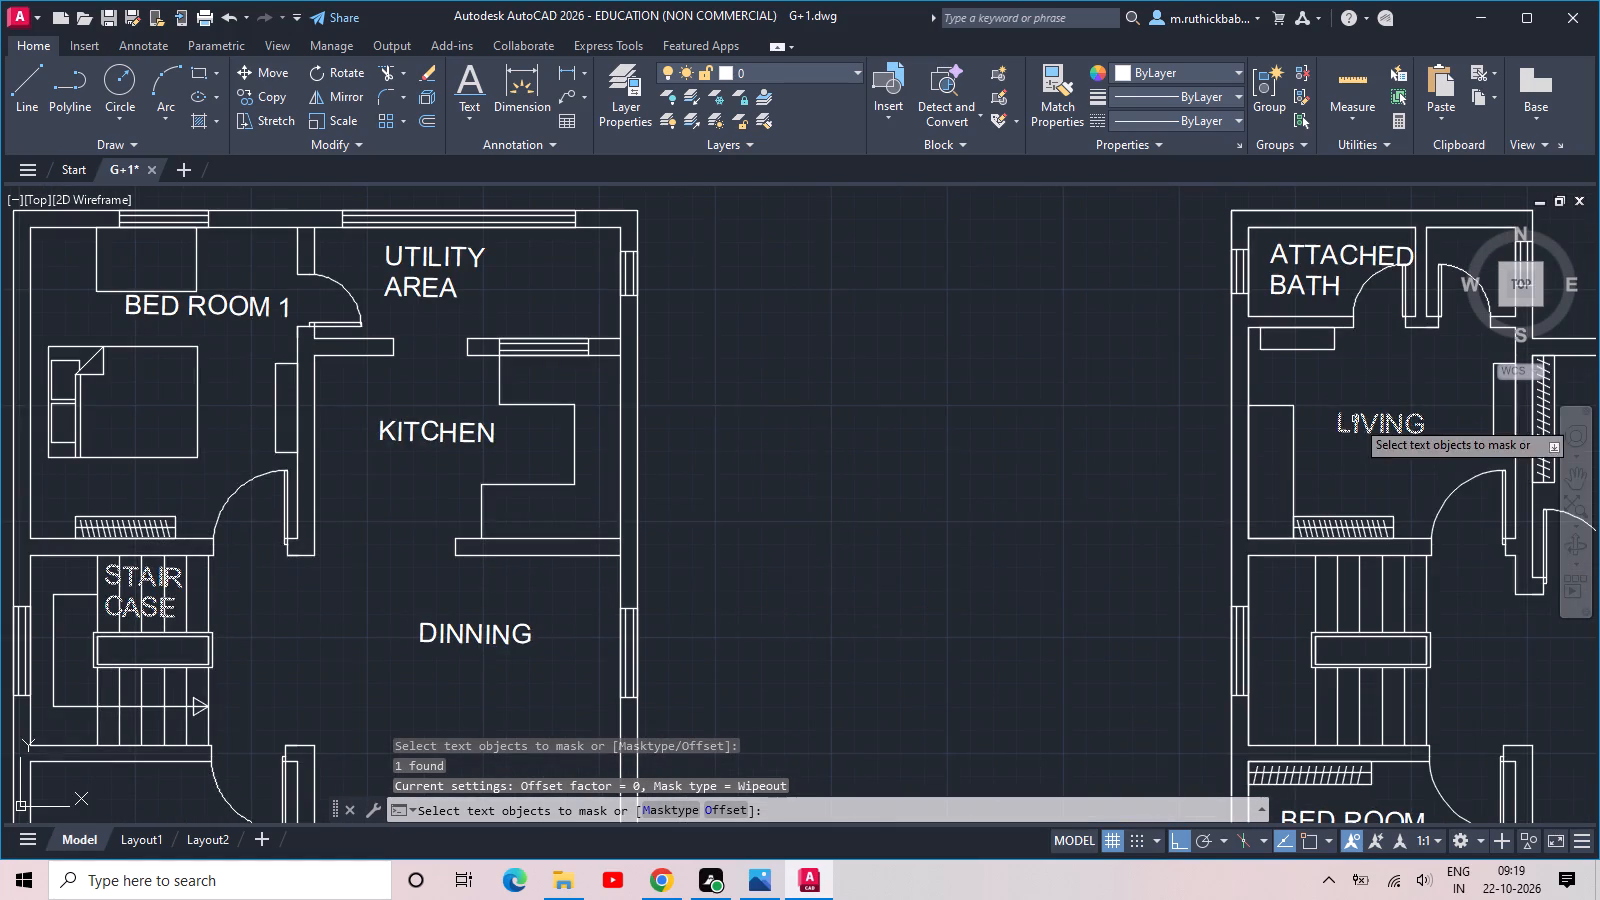
pyautogui.moveTo(1355, 419); pyautogui.dragTo(1125, 529, button='middle')
pyautogui.click(1152, 365)
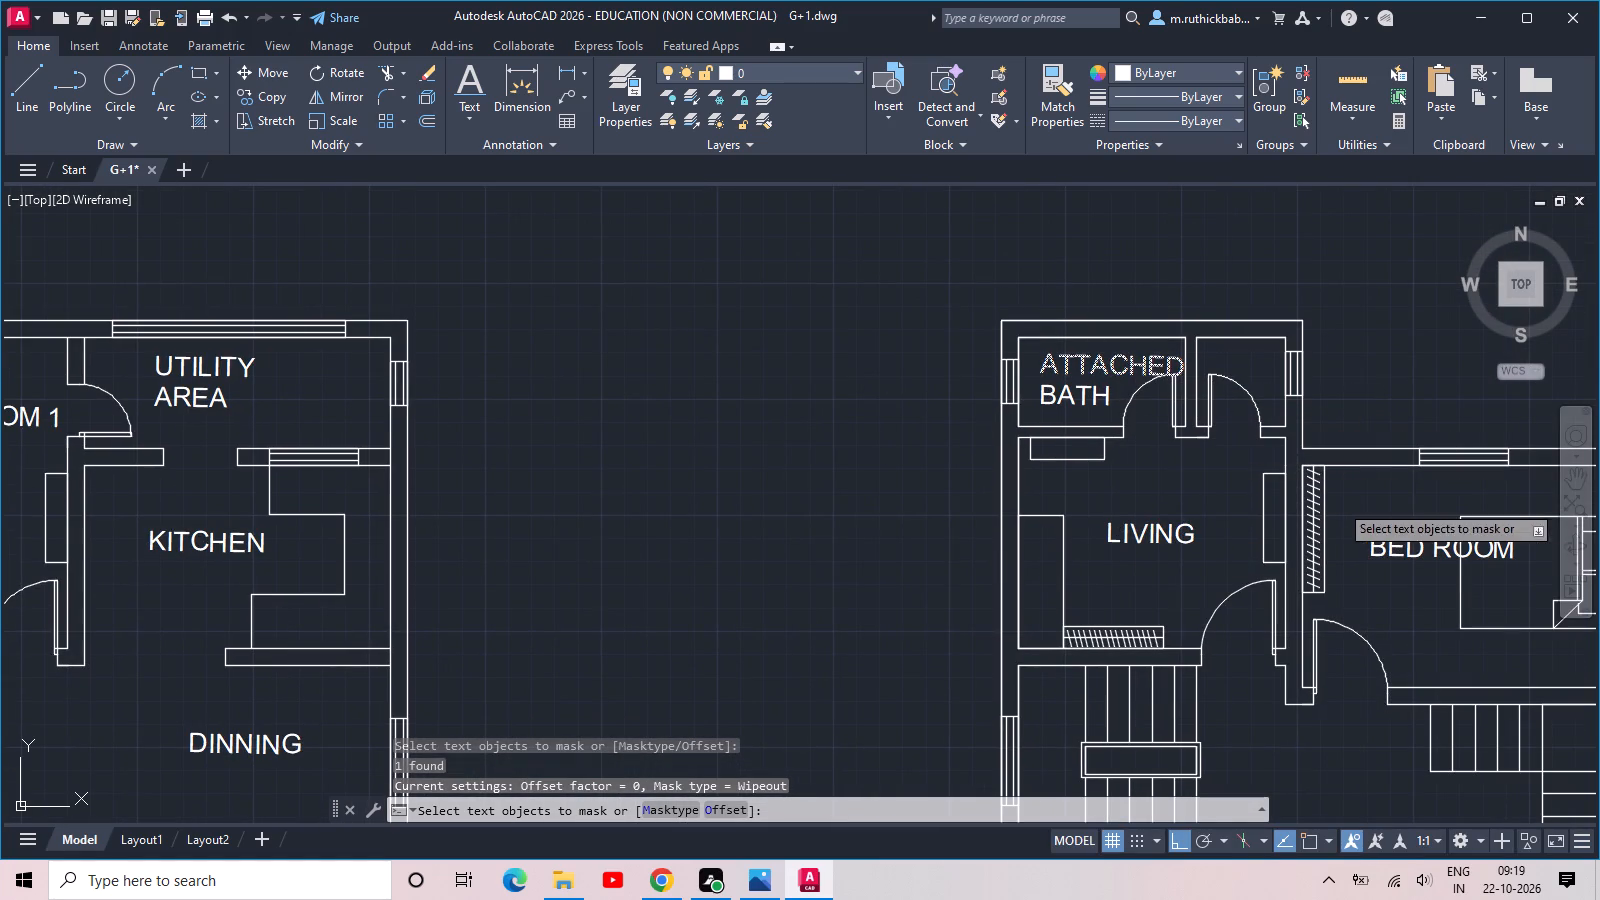
pyautogui.click(1436, 542)
pyautogui.press('space')
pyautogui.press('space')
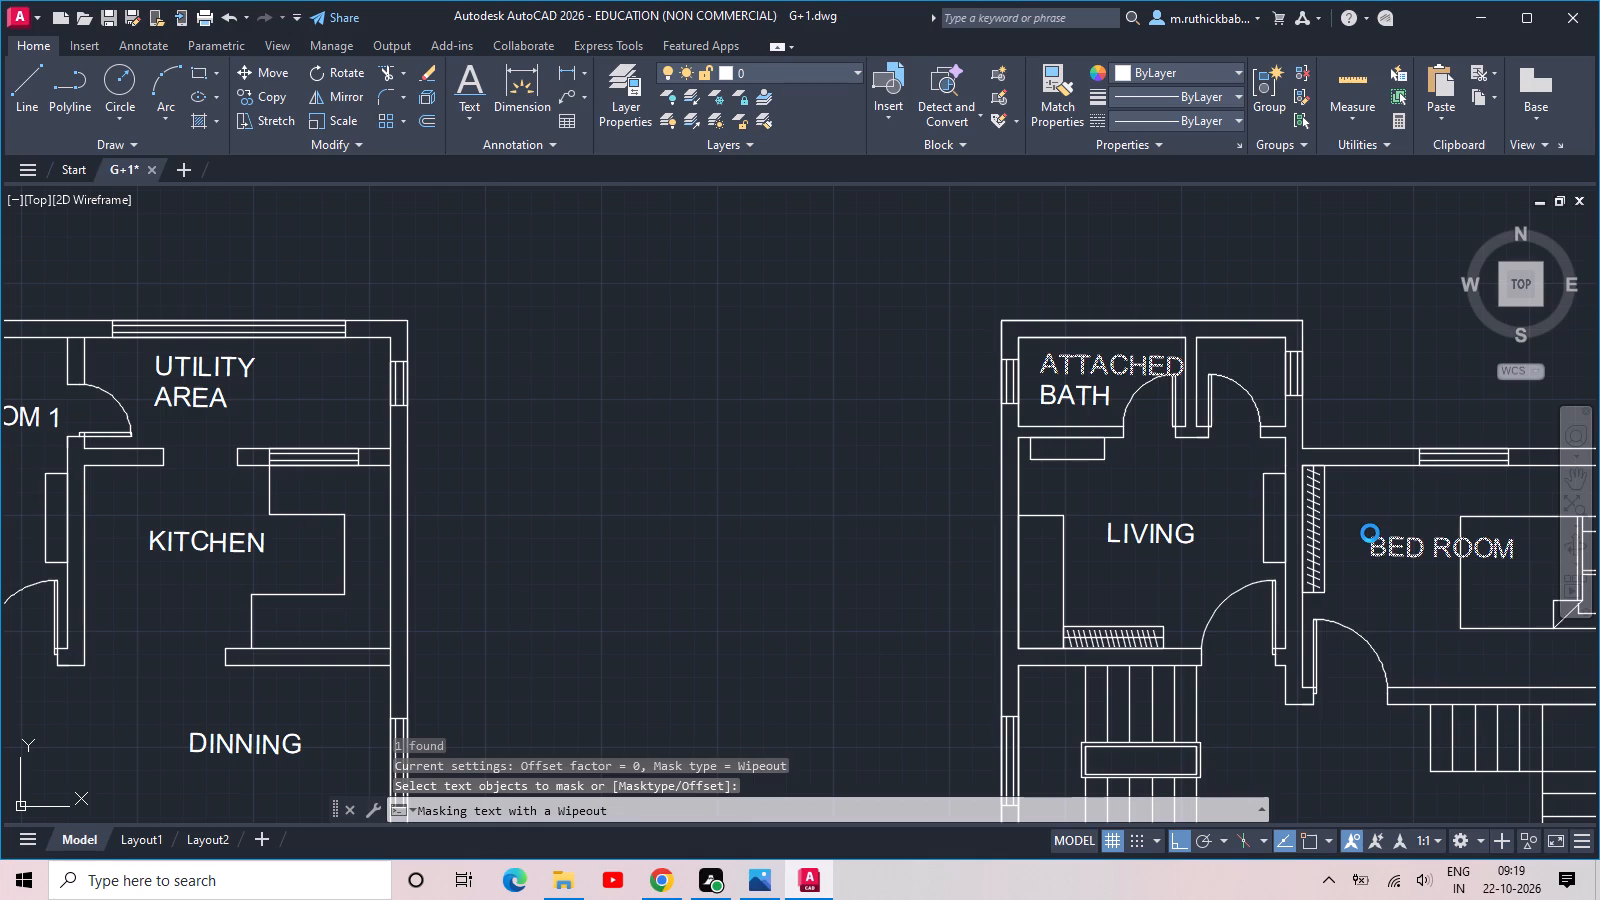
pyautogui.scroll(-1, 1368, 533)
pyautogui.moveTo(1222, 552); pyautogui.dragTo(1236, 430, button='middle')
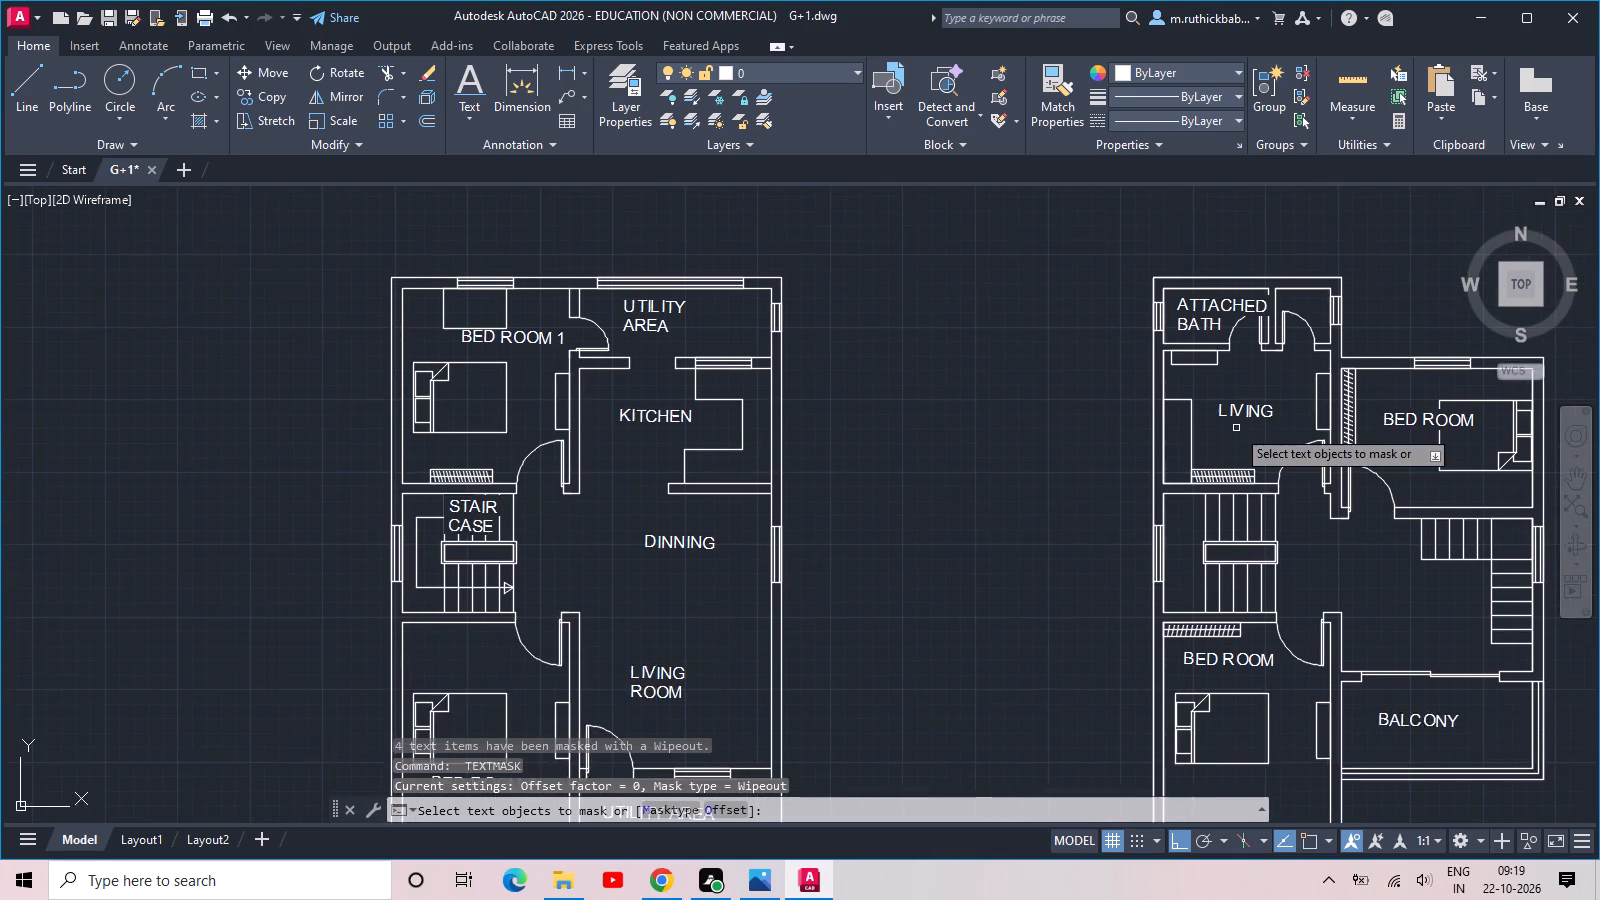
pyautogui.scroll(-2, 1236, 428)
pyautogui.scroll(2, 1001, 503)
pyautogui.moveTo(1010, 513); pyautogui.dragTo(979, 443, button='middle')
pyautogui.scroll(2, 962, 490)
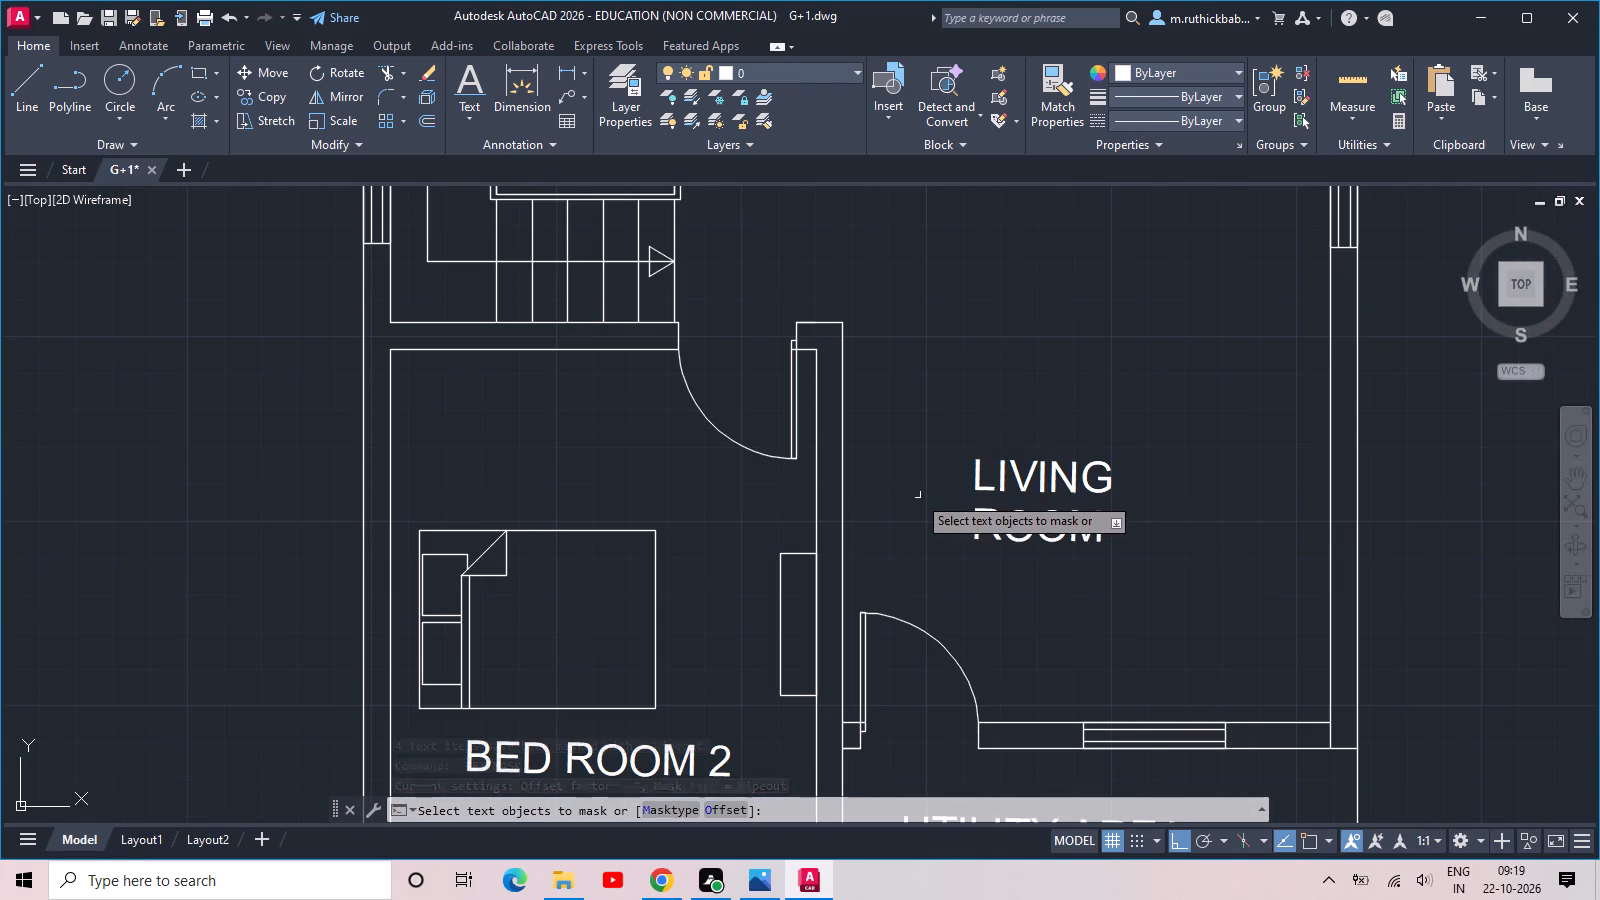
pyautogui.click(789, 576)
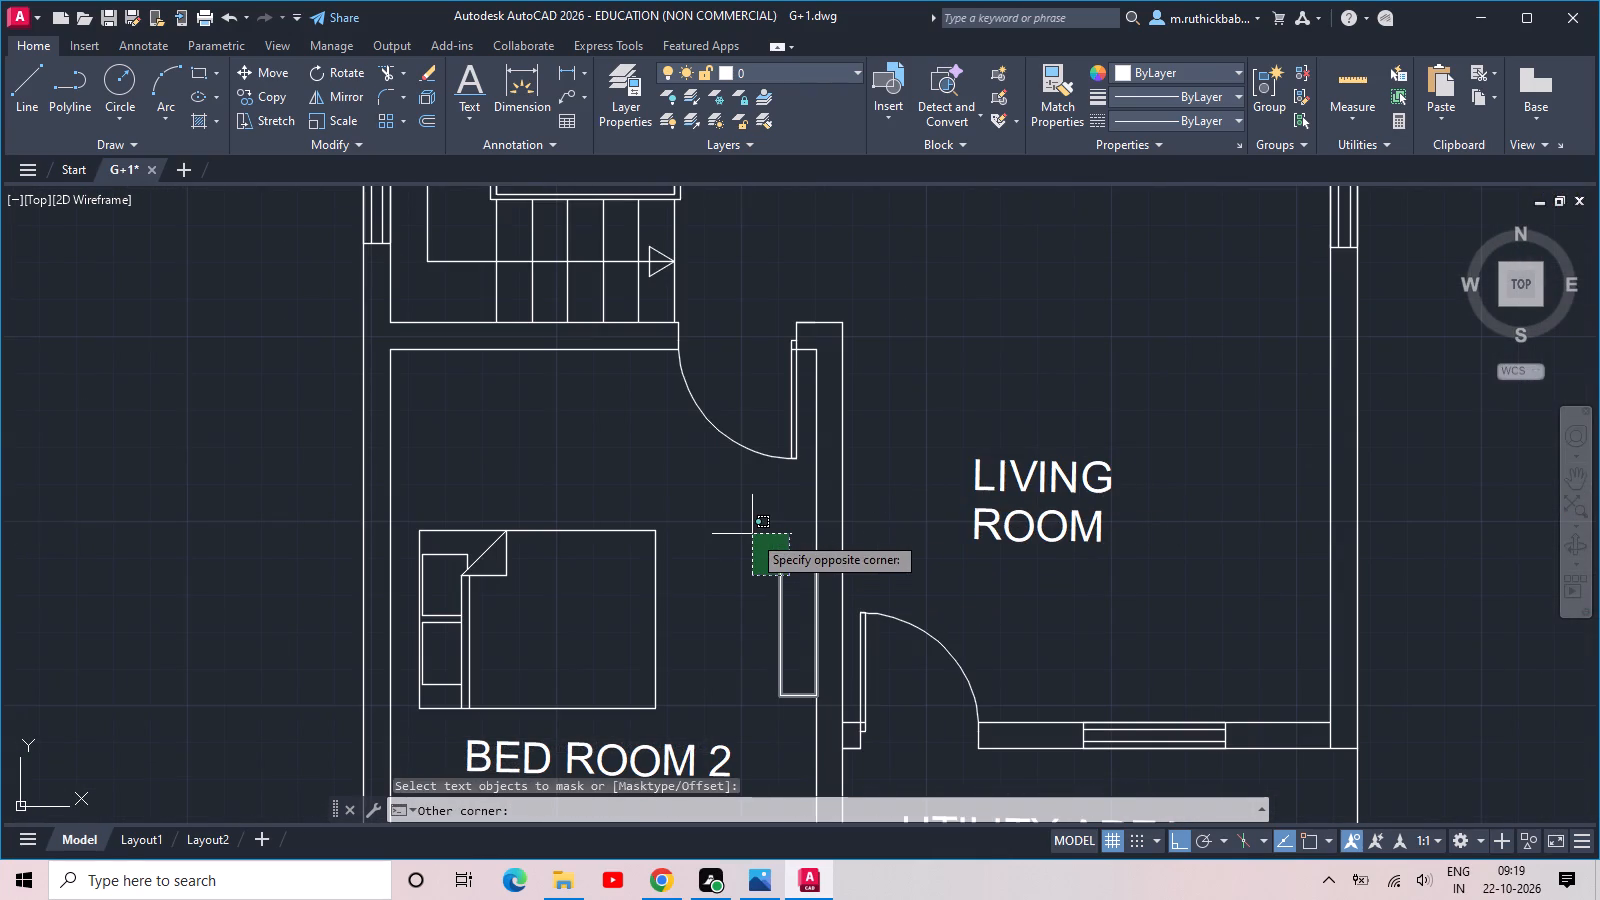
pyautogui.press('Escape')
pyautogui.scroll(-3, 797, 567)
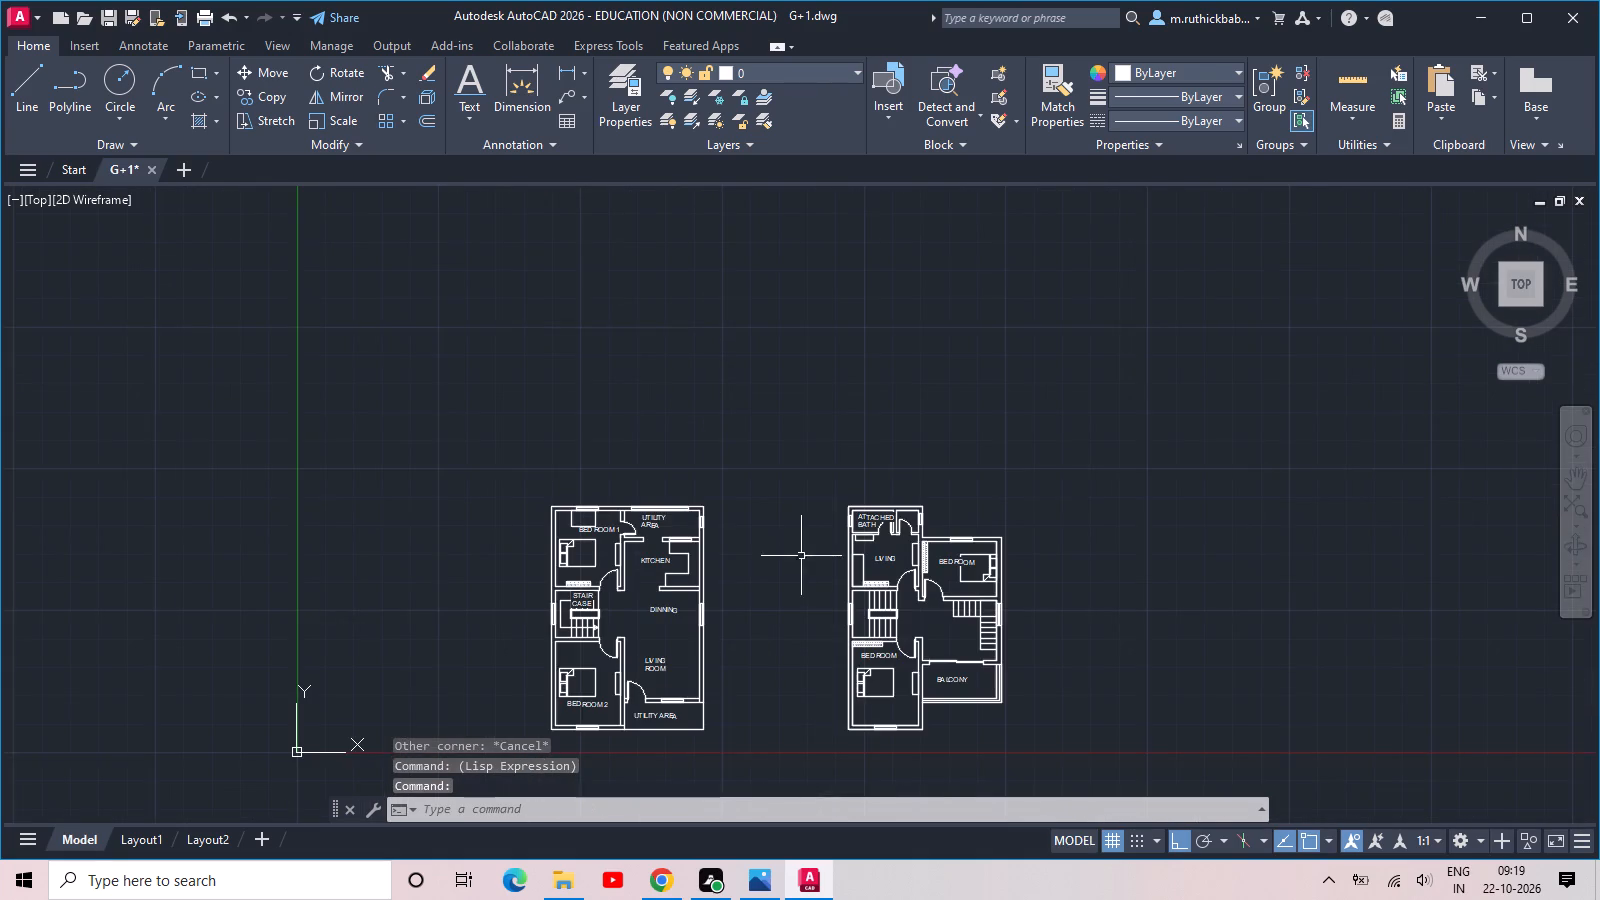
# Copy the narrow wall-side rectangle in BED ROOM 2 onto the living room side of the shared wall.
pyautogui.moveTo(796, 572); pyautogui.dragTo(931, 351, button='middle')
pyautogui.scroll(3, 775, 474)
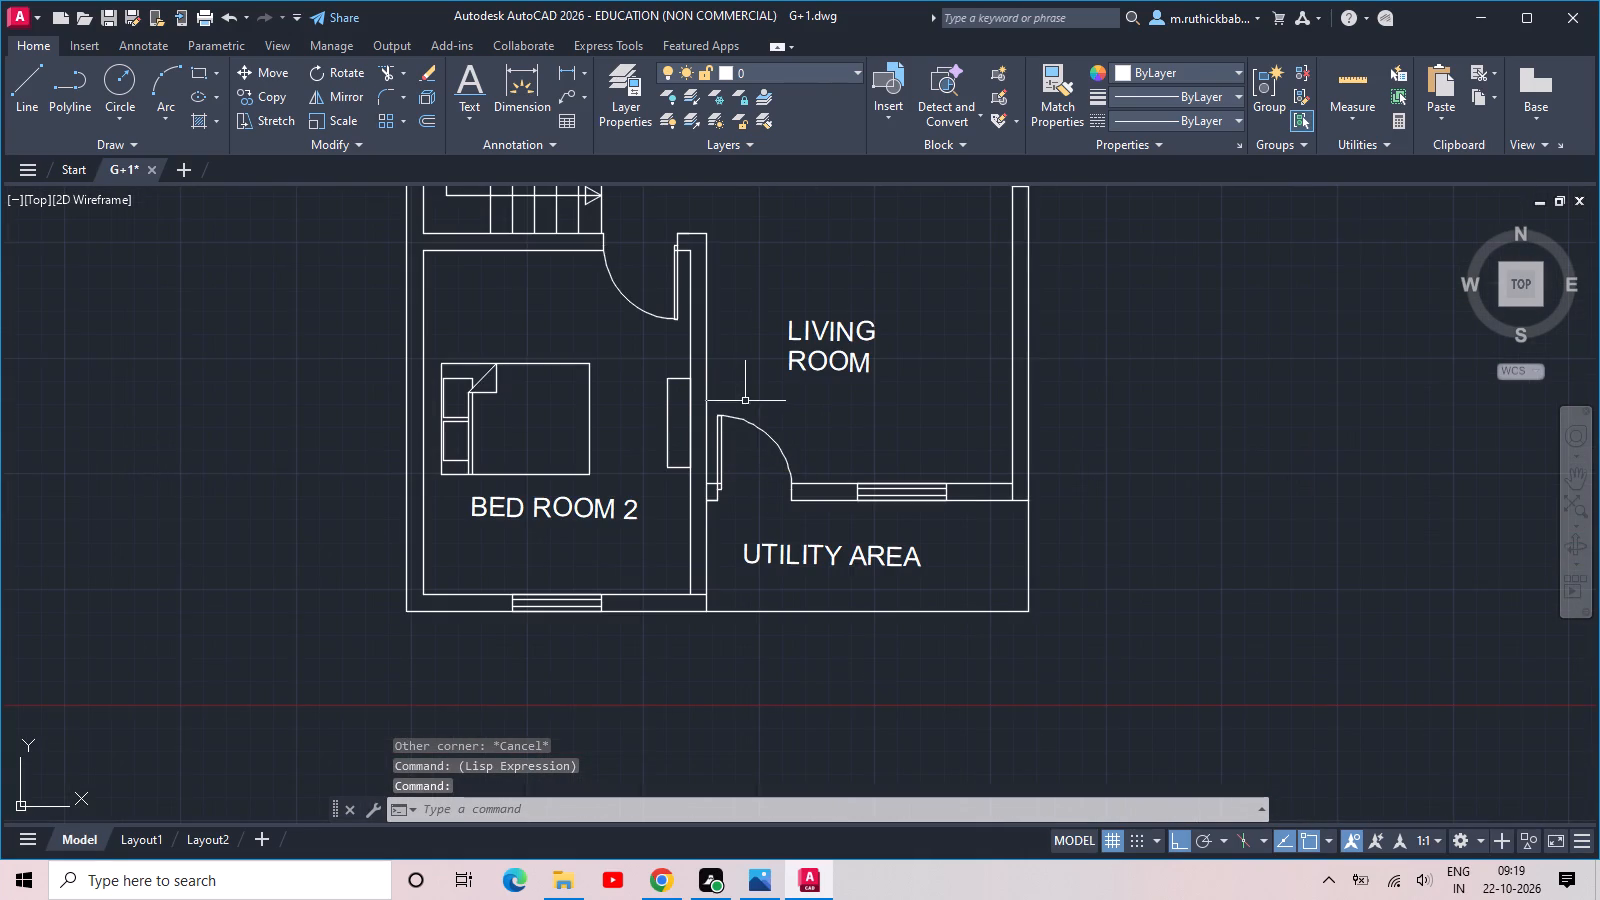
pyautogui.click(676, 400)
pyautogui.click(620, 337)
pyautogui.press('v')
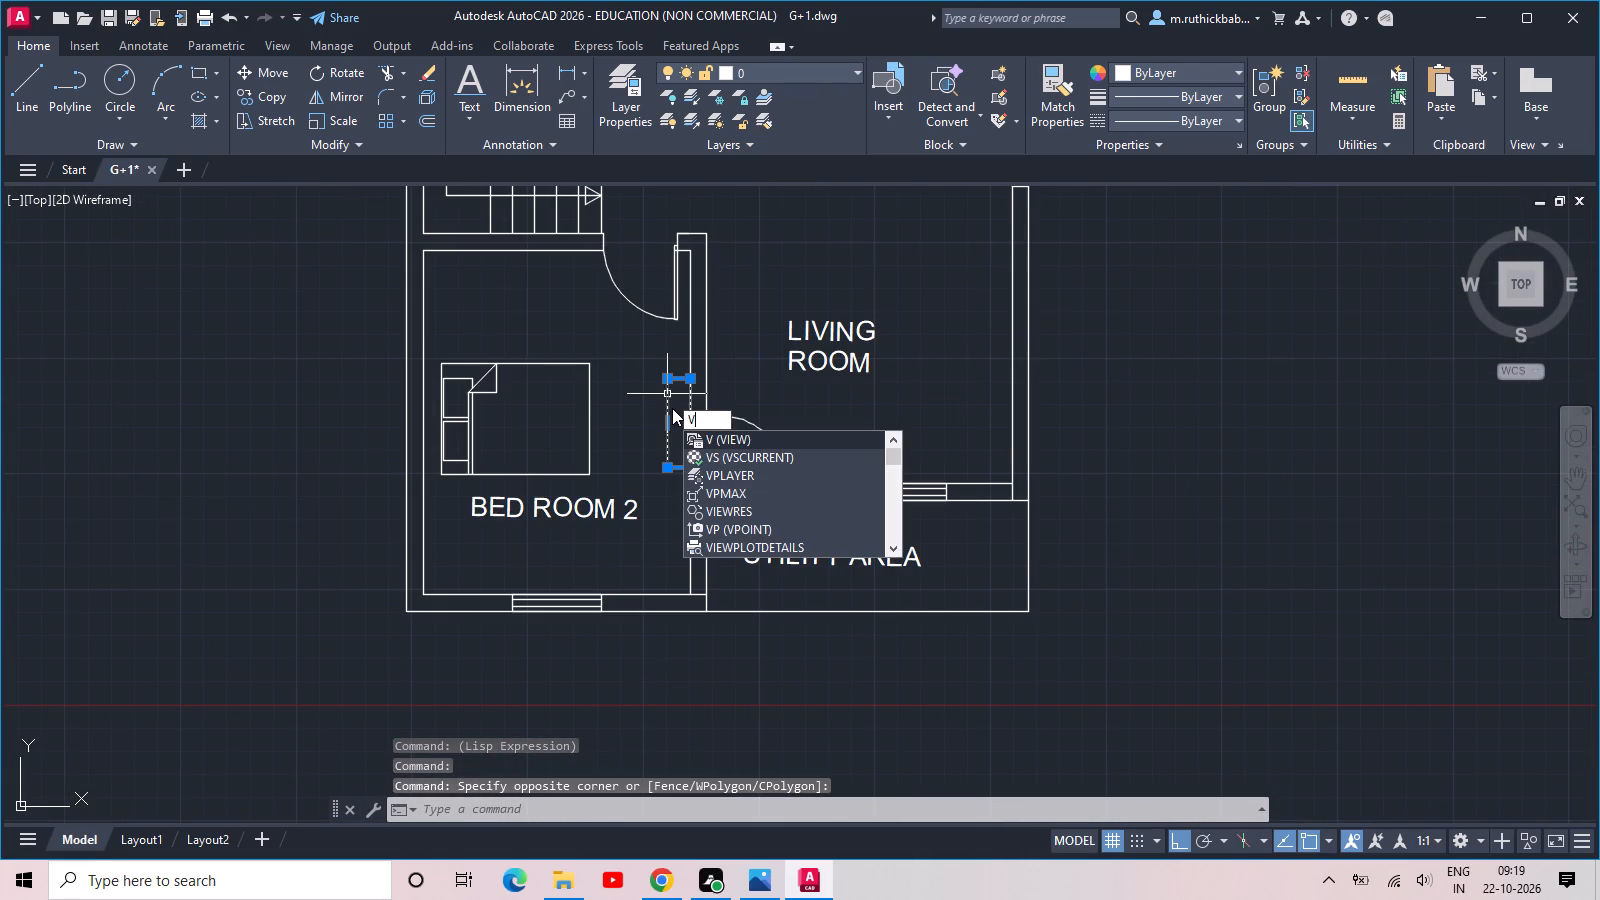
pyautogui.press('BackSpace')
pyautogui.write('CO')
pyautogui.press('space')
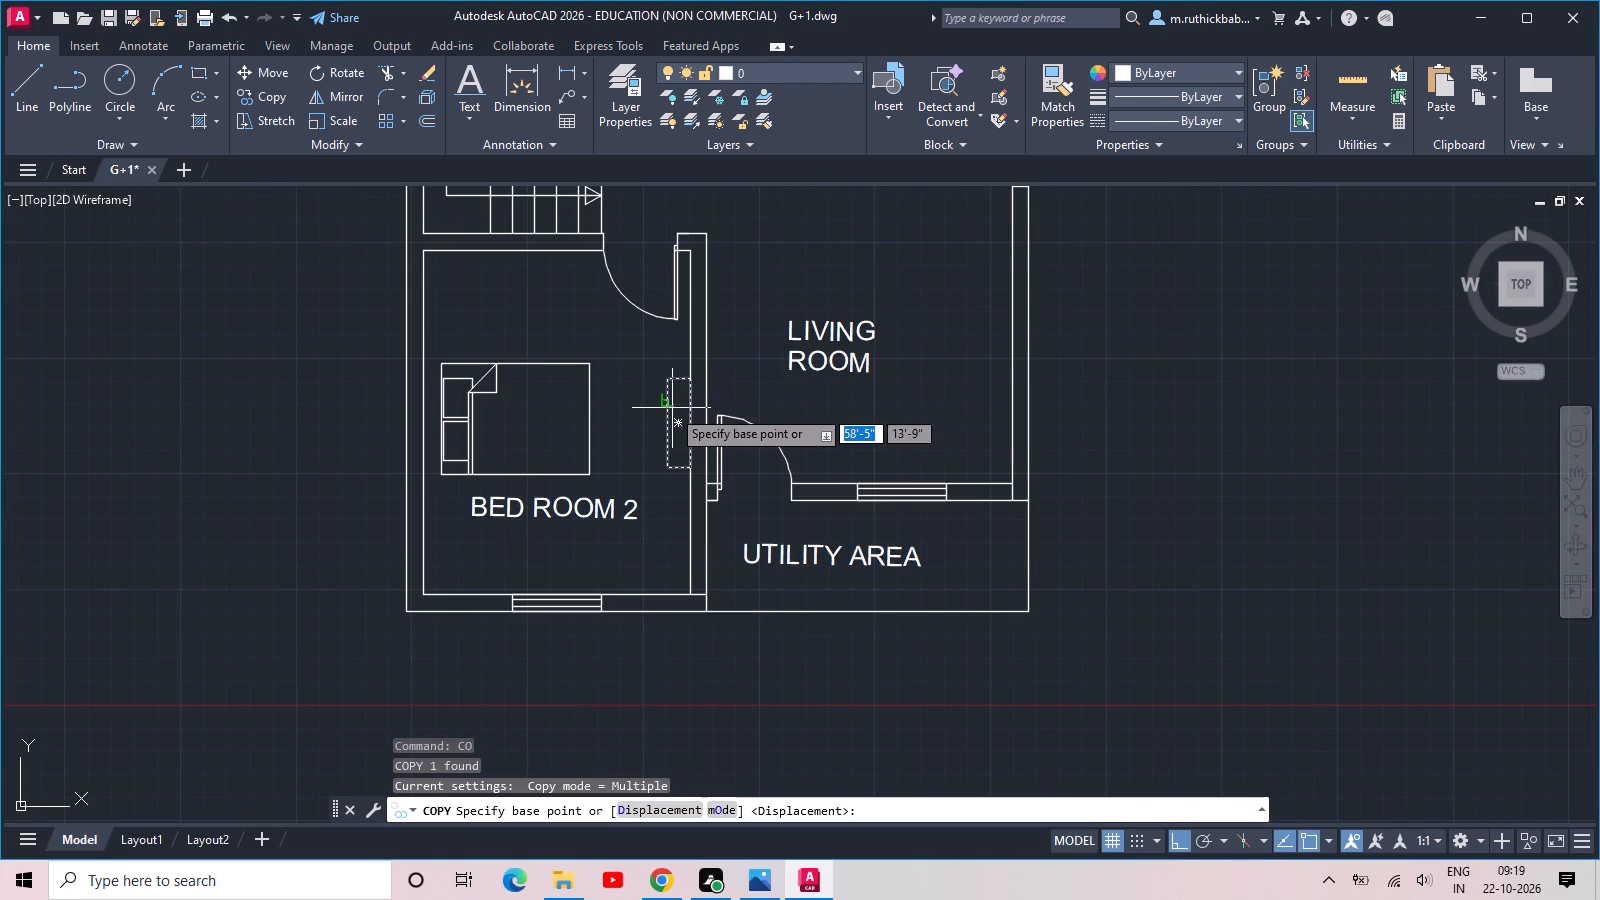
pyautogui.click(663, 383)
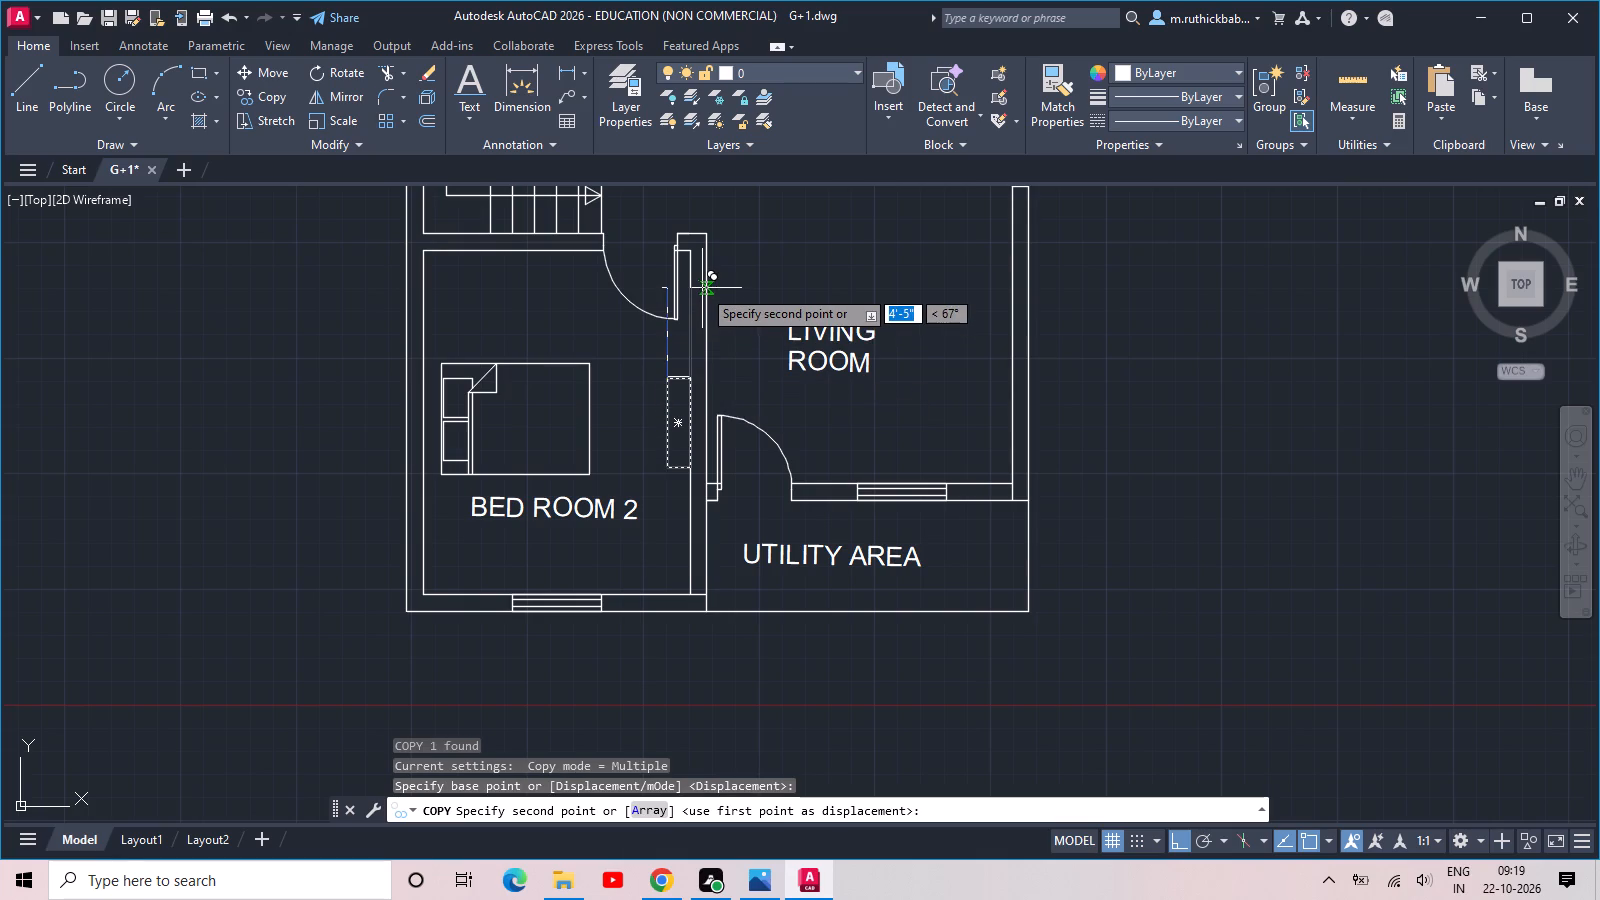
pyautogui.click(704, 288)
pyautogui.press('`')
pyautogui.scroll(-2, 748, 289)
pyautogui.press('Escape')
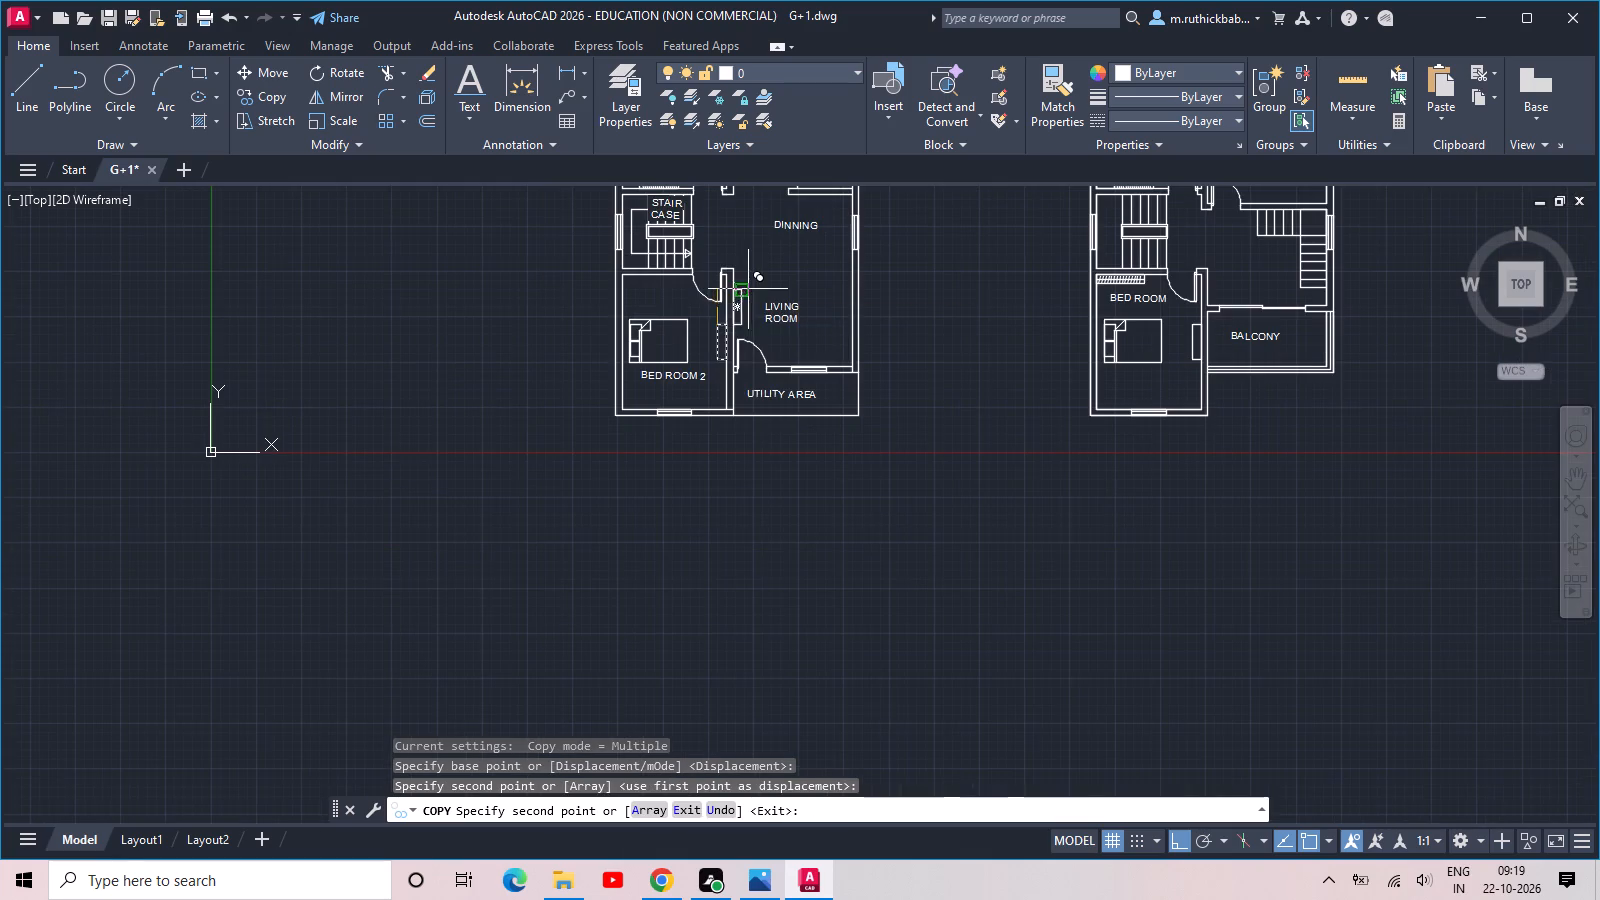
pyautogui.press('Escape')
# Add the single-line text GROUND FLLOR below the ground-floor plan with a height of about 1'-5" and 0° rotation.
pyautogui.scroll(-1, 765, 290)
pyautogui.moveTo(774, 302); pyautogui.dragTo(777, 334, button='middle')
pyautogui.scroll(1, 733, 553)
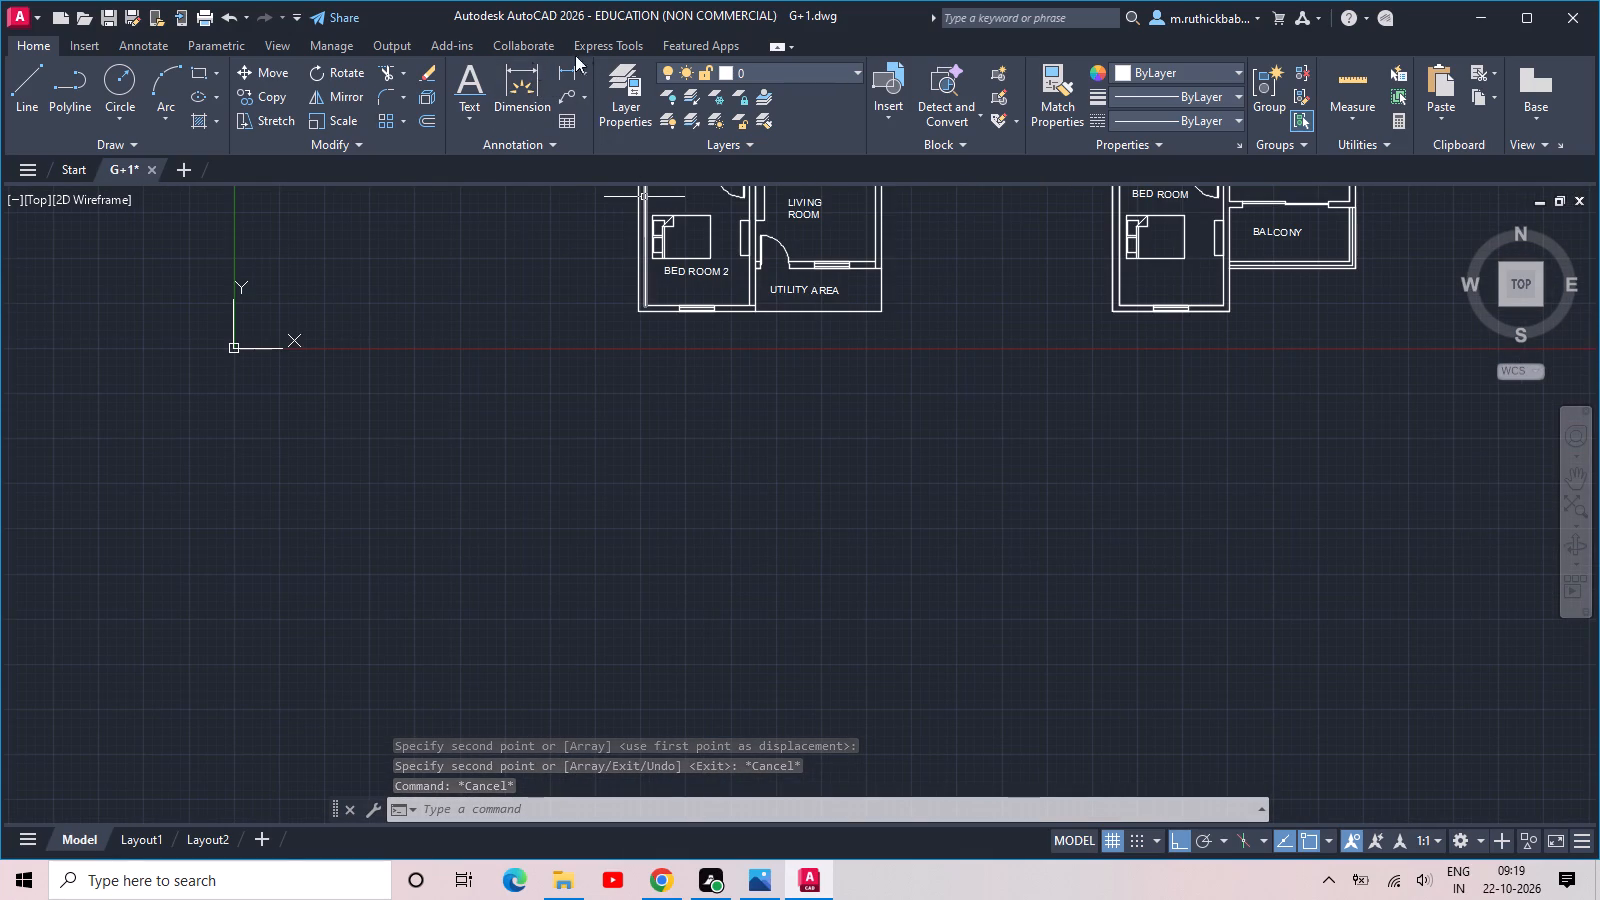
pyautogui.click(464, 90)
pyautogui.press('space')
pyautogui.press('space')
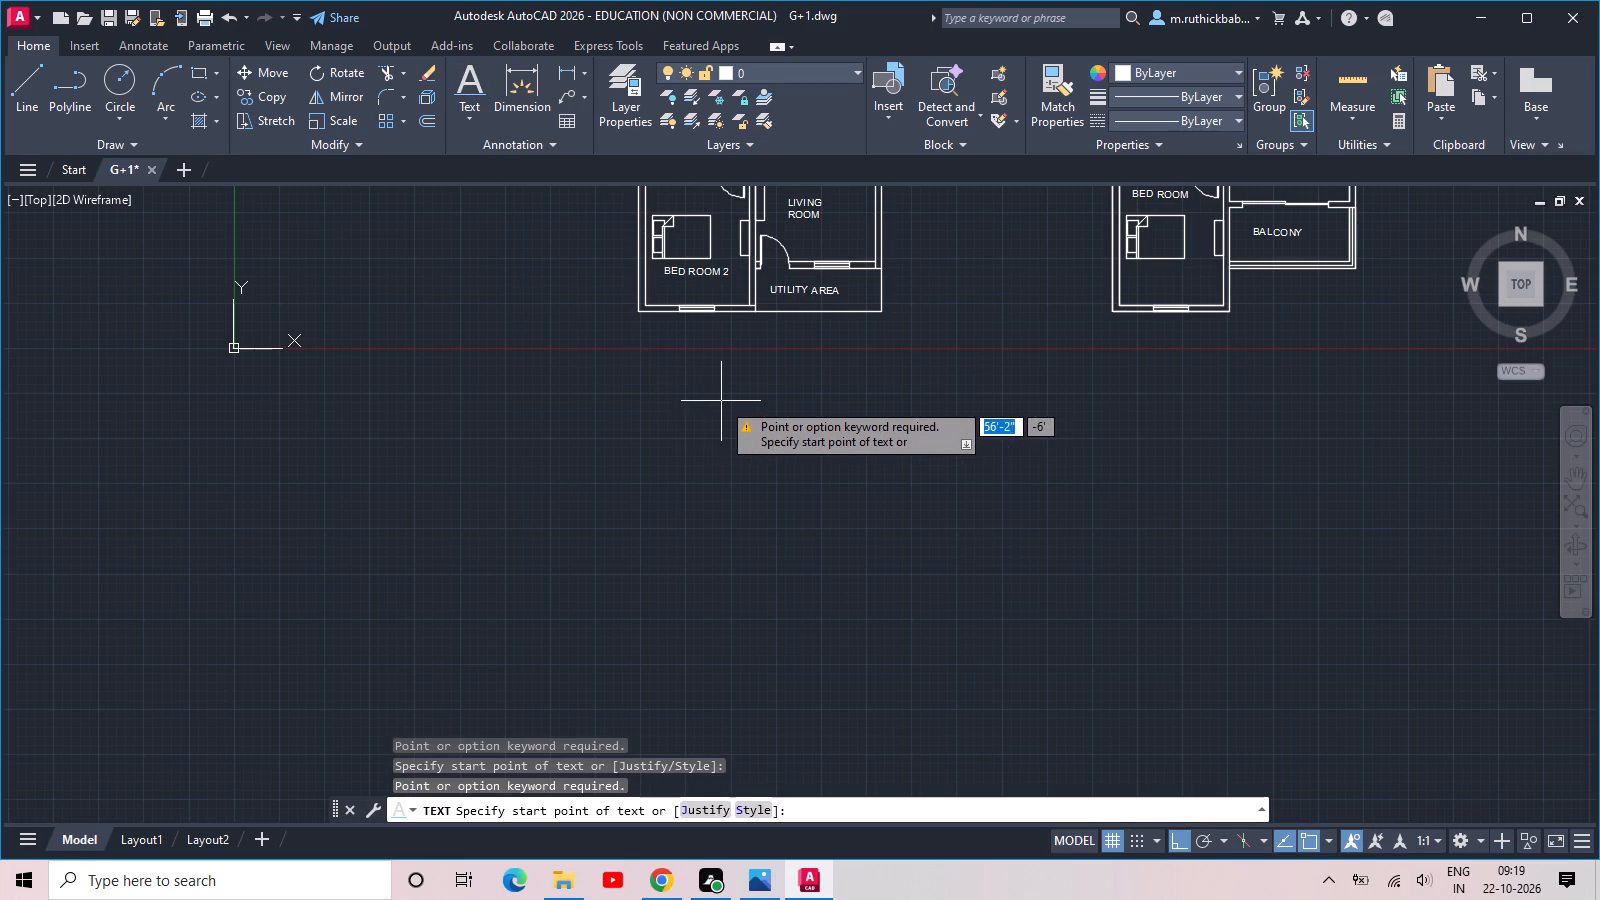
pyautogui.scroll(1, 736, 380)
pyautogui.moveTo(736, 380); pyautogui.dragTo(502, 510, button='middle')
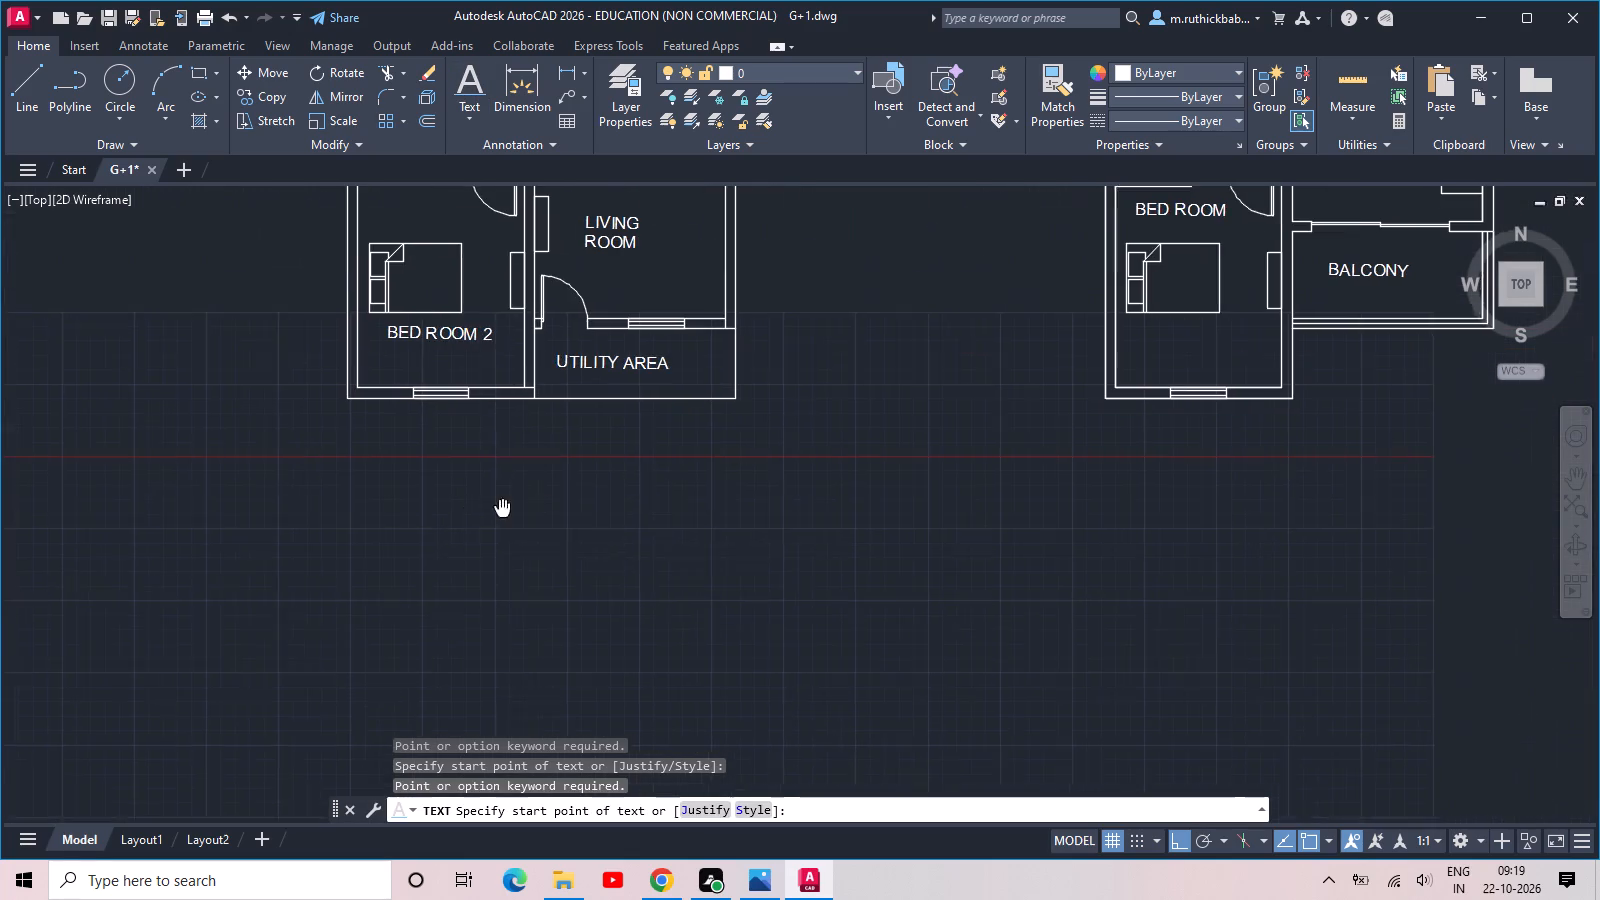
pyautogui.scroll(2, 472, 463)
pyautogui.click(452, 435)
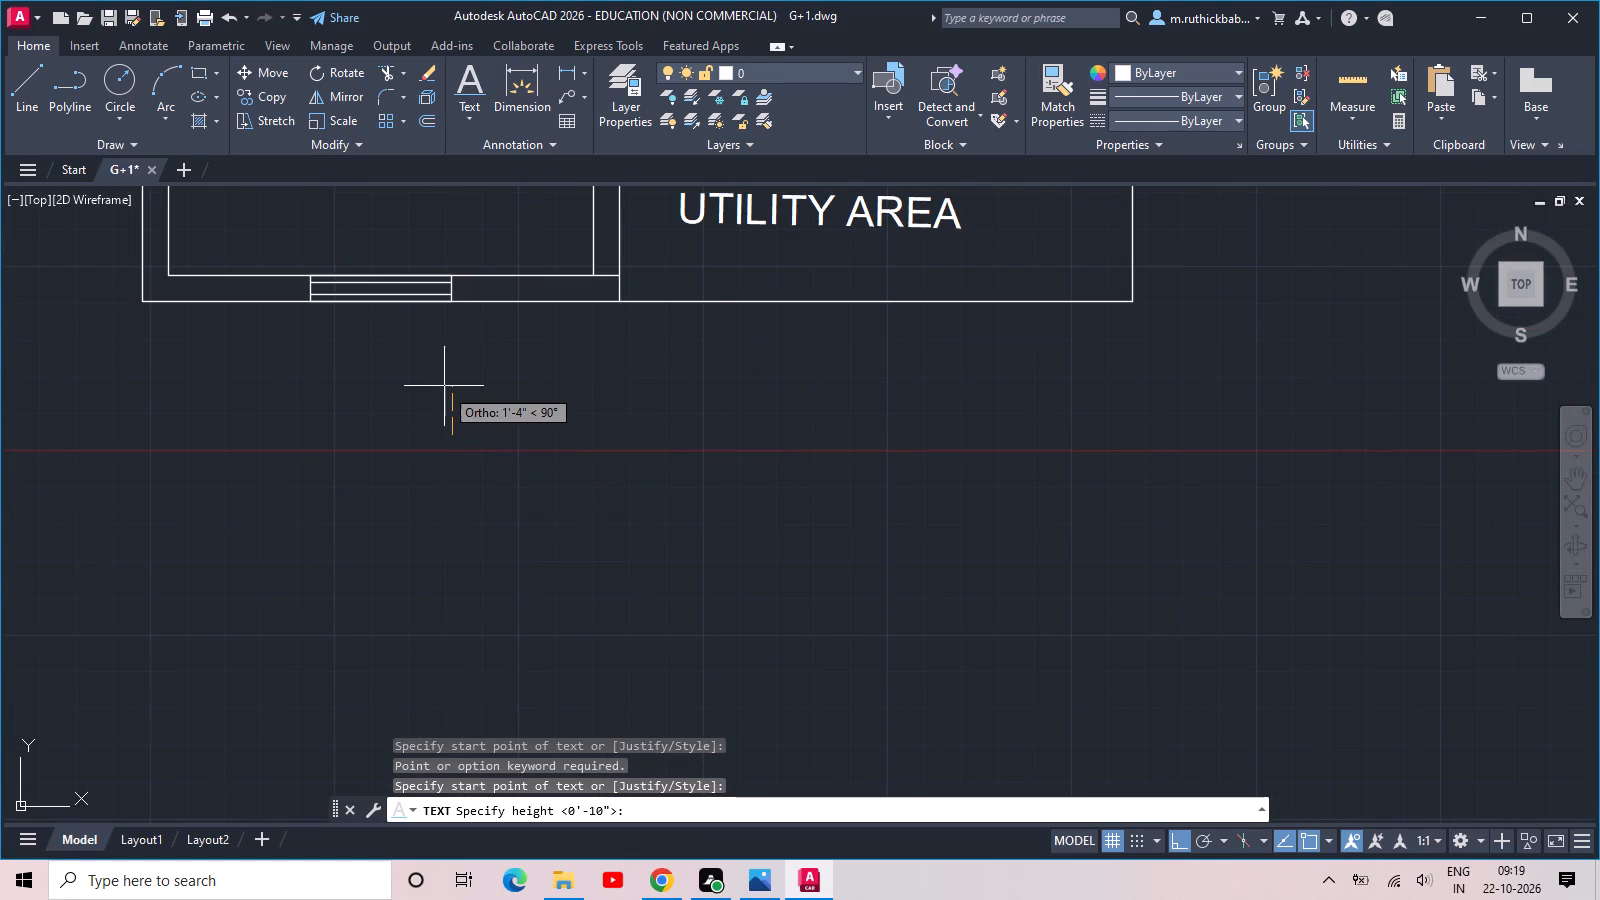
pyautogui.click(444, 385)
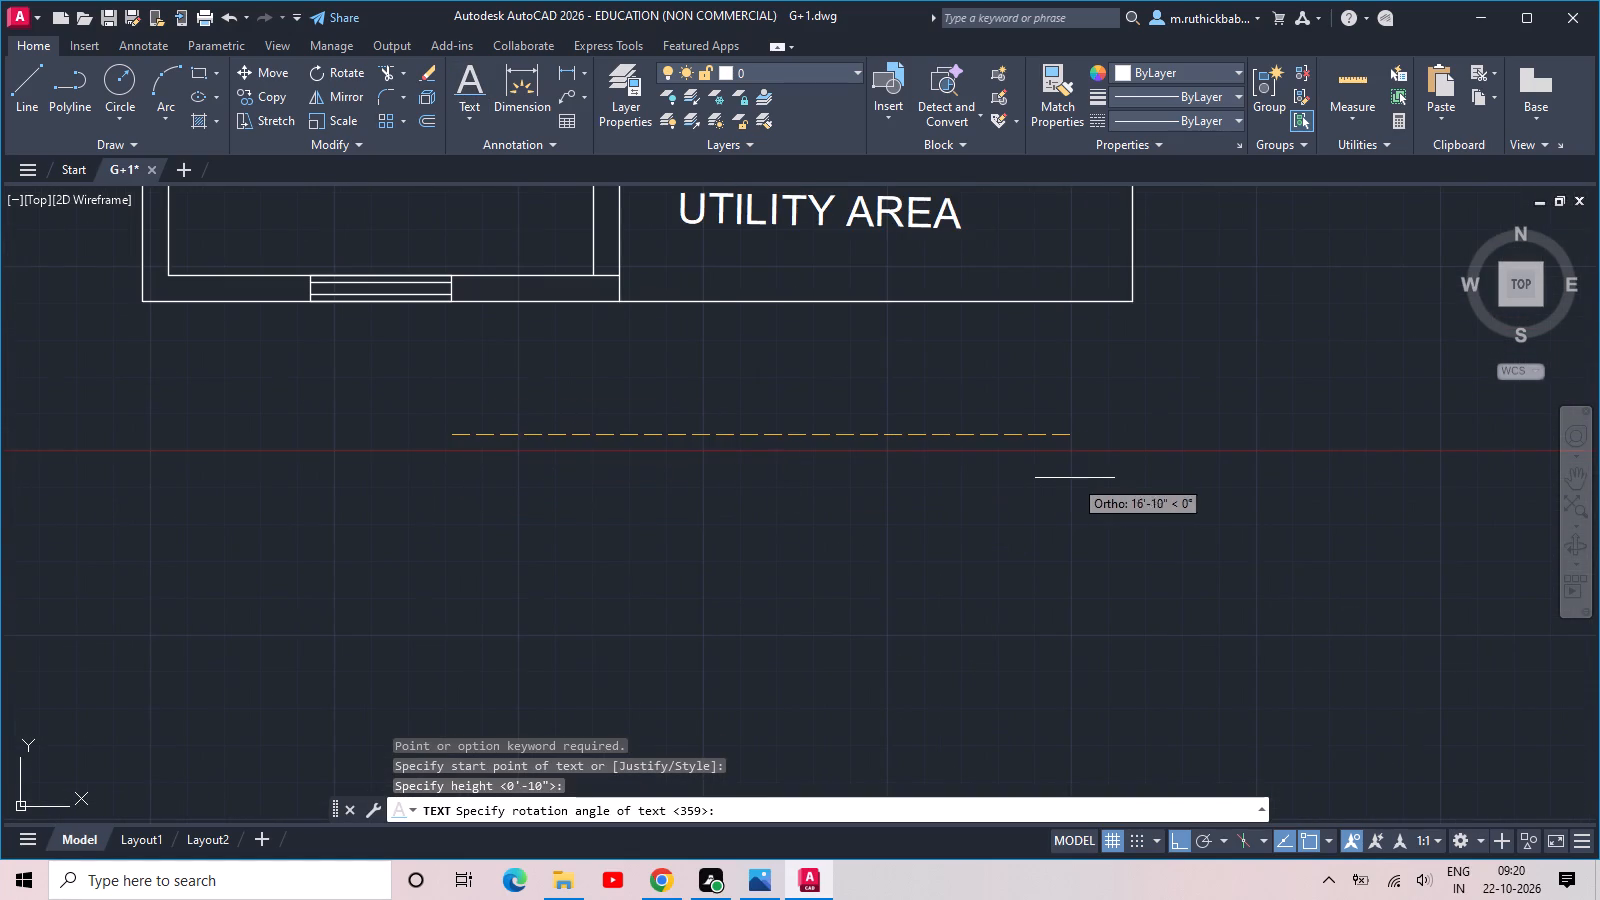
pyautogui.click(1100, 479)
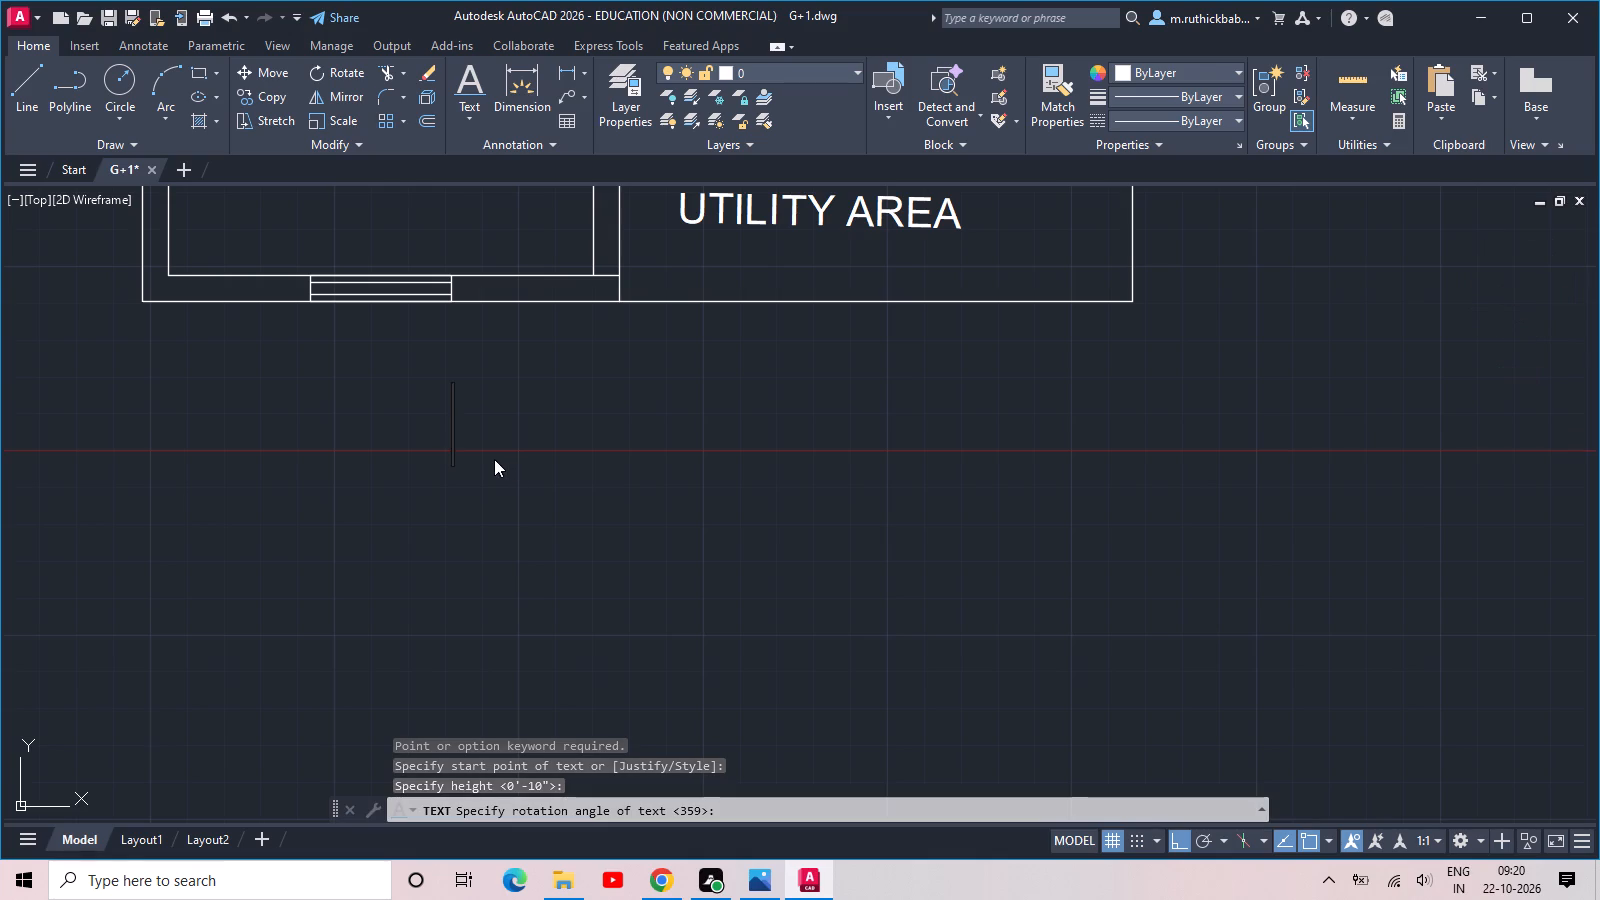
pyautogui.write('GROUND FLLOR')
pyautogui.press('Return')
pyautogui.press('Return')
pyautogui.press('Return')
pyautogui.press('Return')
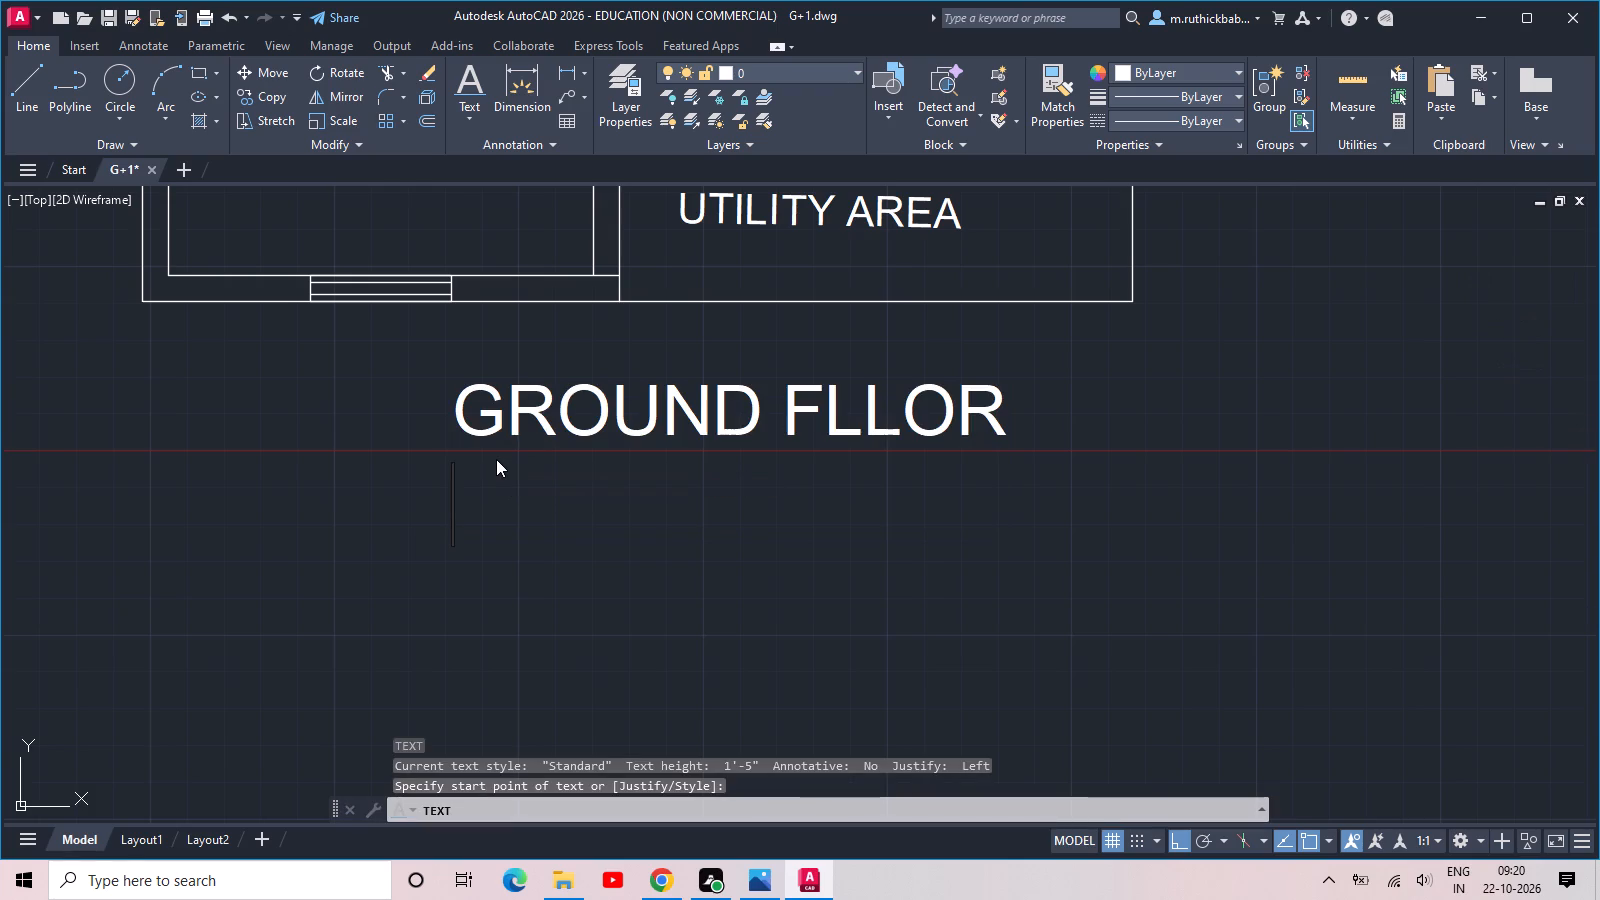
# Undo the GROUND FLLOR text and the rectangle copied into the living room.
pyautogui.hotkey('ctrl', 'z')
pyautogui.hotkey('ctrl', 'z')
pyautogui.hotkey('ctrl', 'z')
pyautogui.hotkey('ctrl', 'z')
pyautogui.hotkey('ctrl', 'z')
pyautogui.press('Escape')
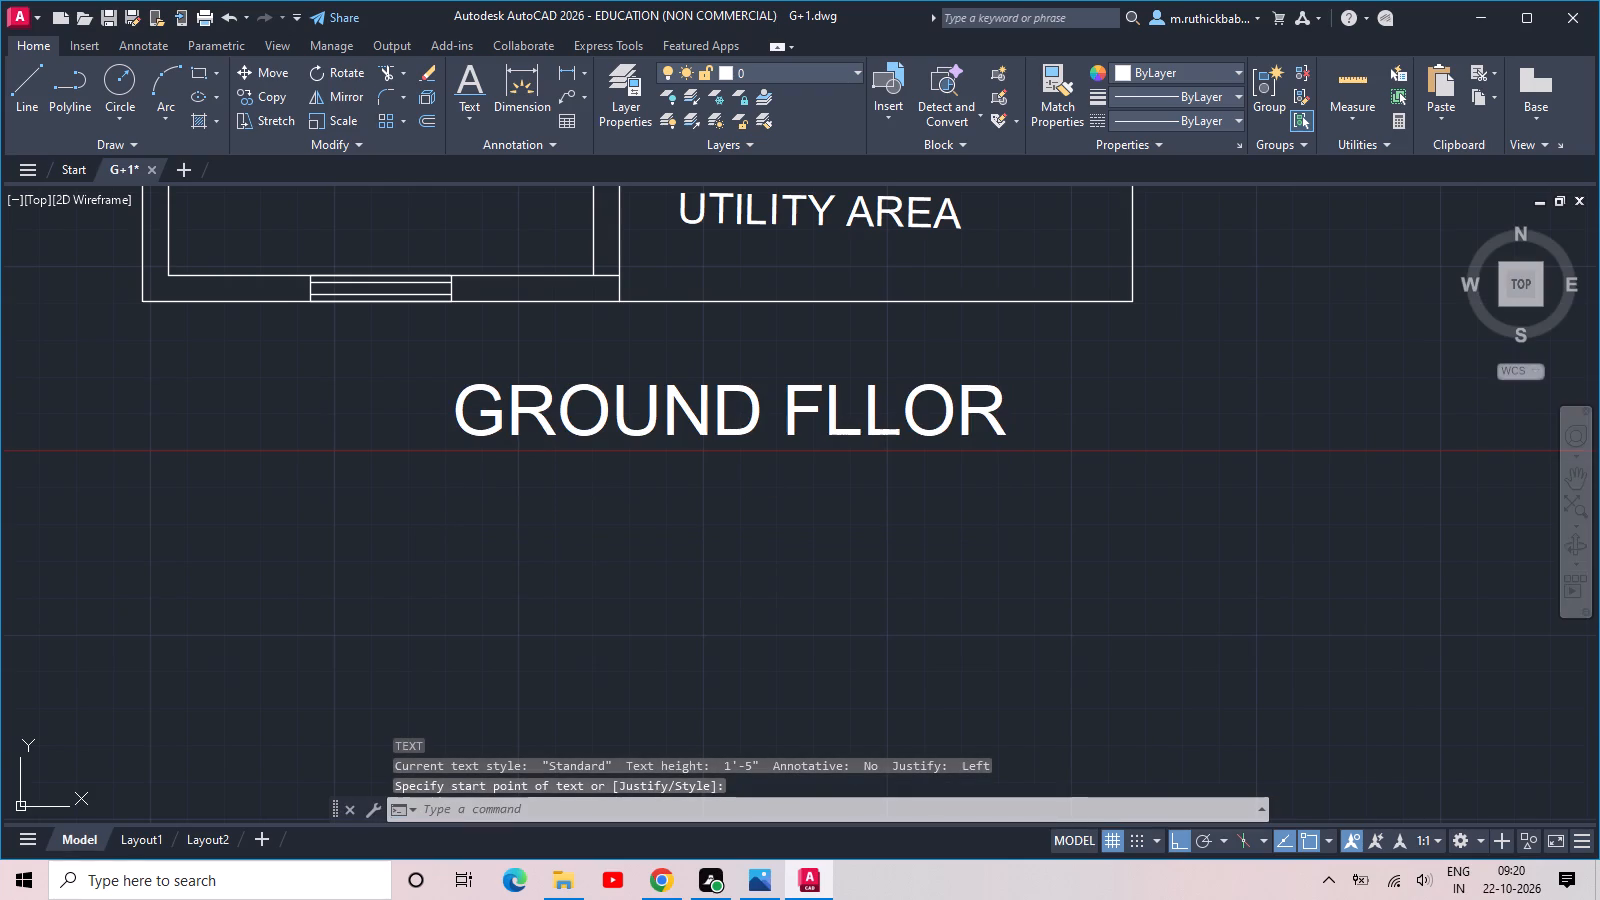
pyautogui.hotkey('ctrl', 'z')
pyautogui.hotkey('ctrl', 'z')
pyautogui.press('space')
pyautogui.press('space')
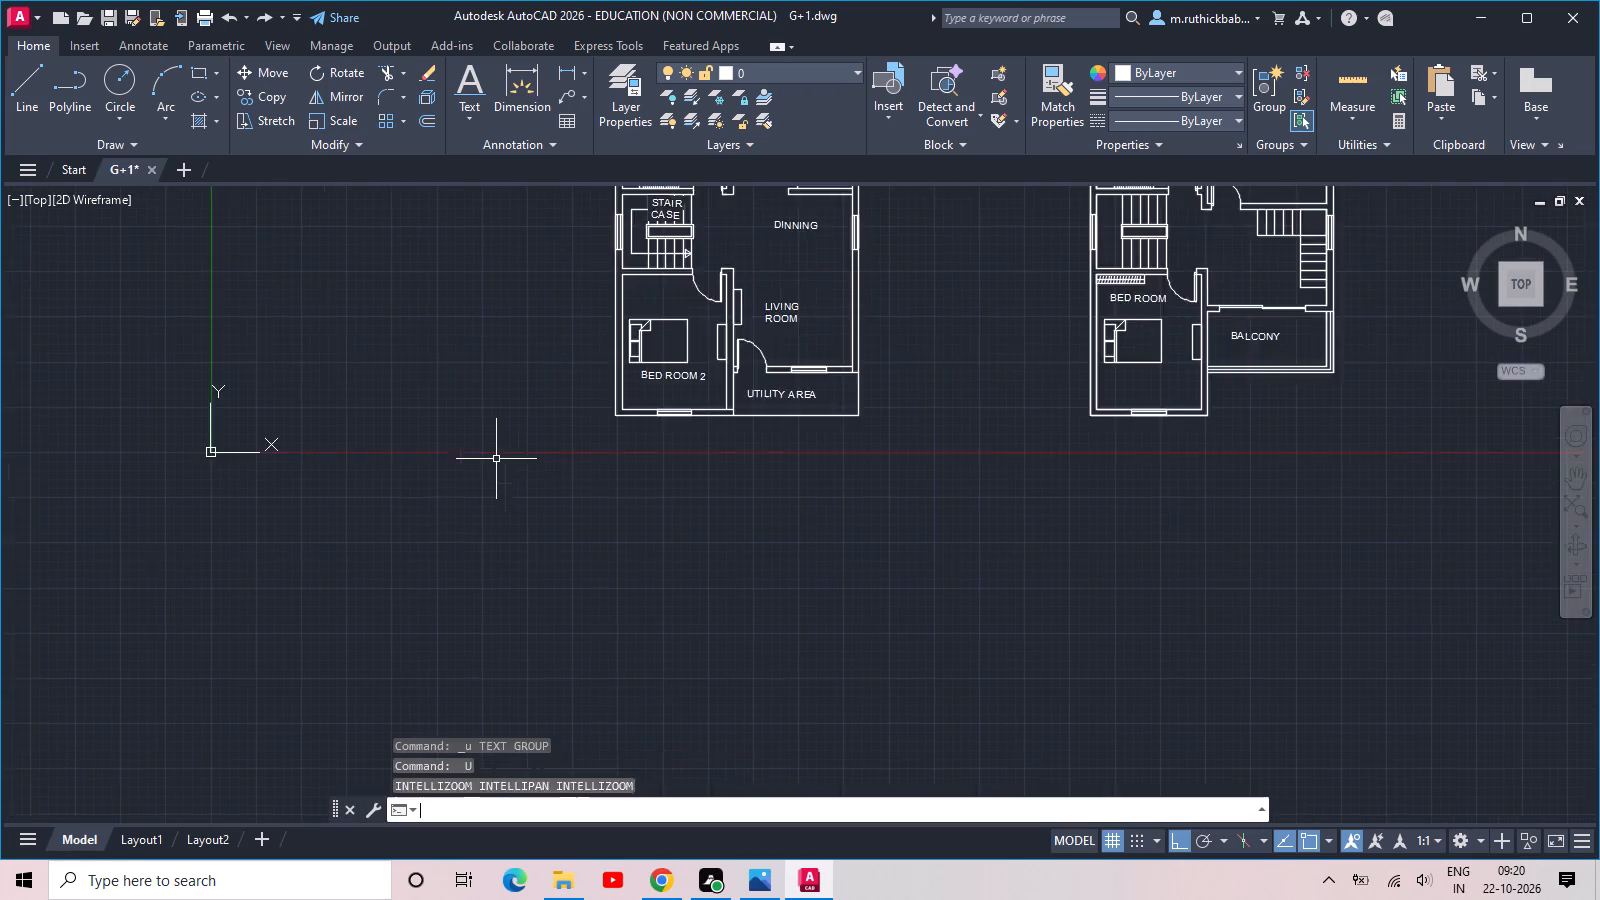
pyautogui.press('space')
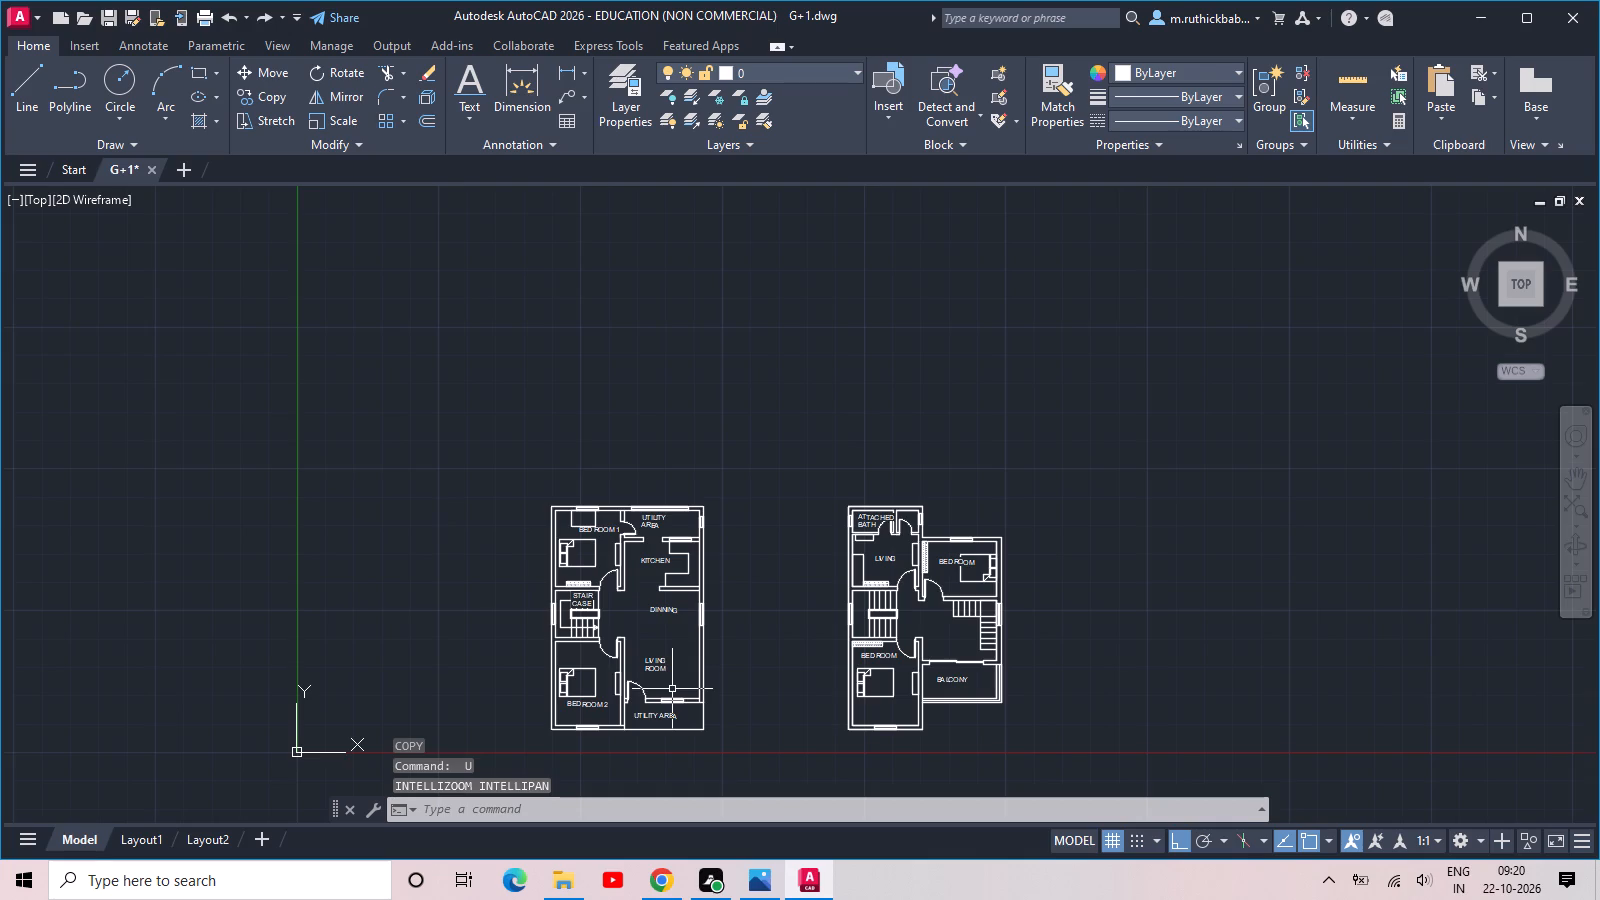
# Add the horizontal single-line title GROUND FLOOR centred below the ground-floor plan.
pyautogui.moveTo(672, 689); pyautogui.dragTo(679, 553, button='middle')
pyautogui.scroll(2, 658, 596)
pyautogui.moveTo(571, 601); pyautogui.dragTo(712, 451, button='middle')
pyautogui.scroll(1, 574, 599)
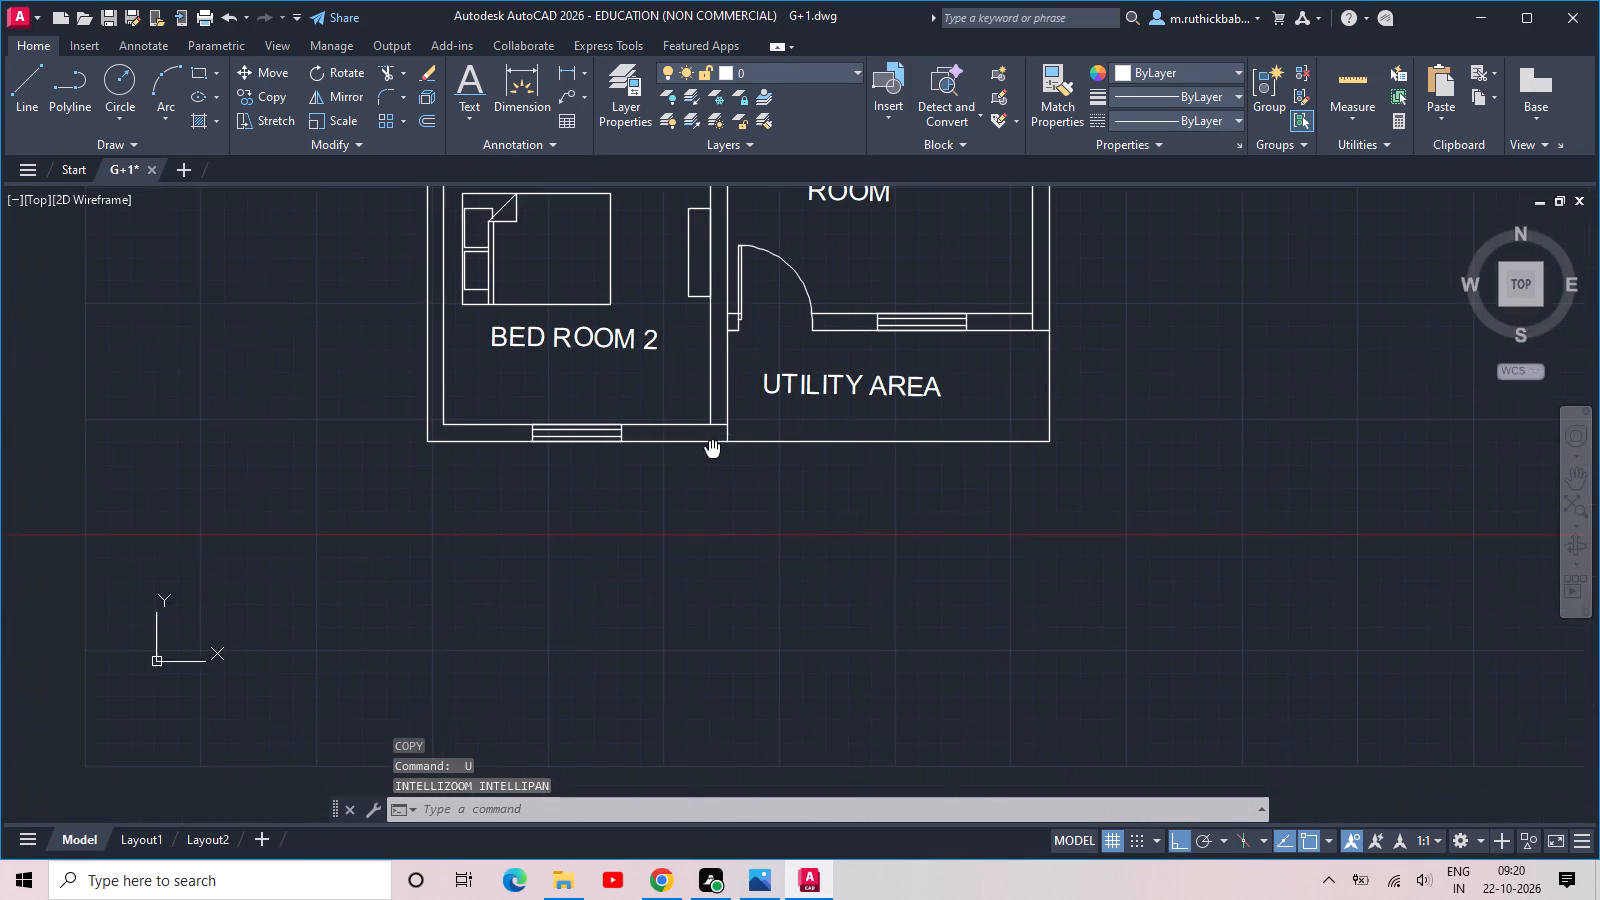
pyautogui.click(466, 83)
pyautogui.scroll(-2, 598, 575)
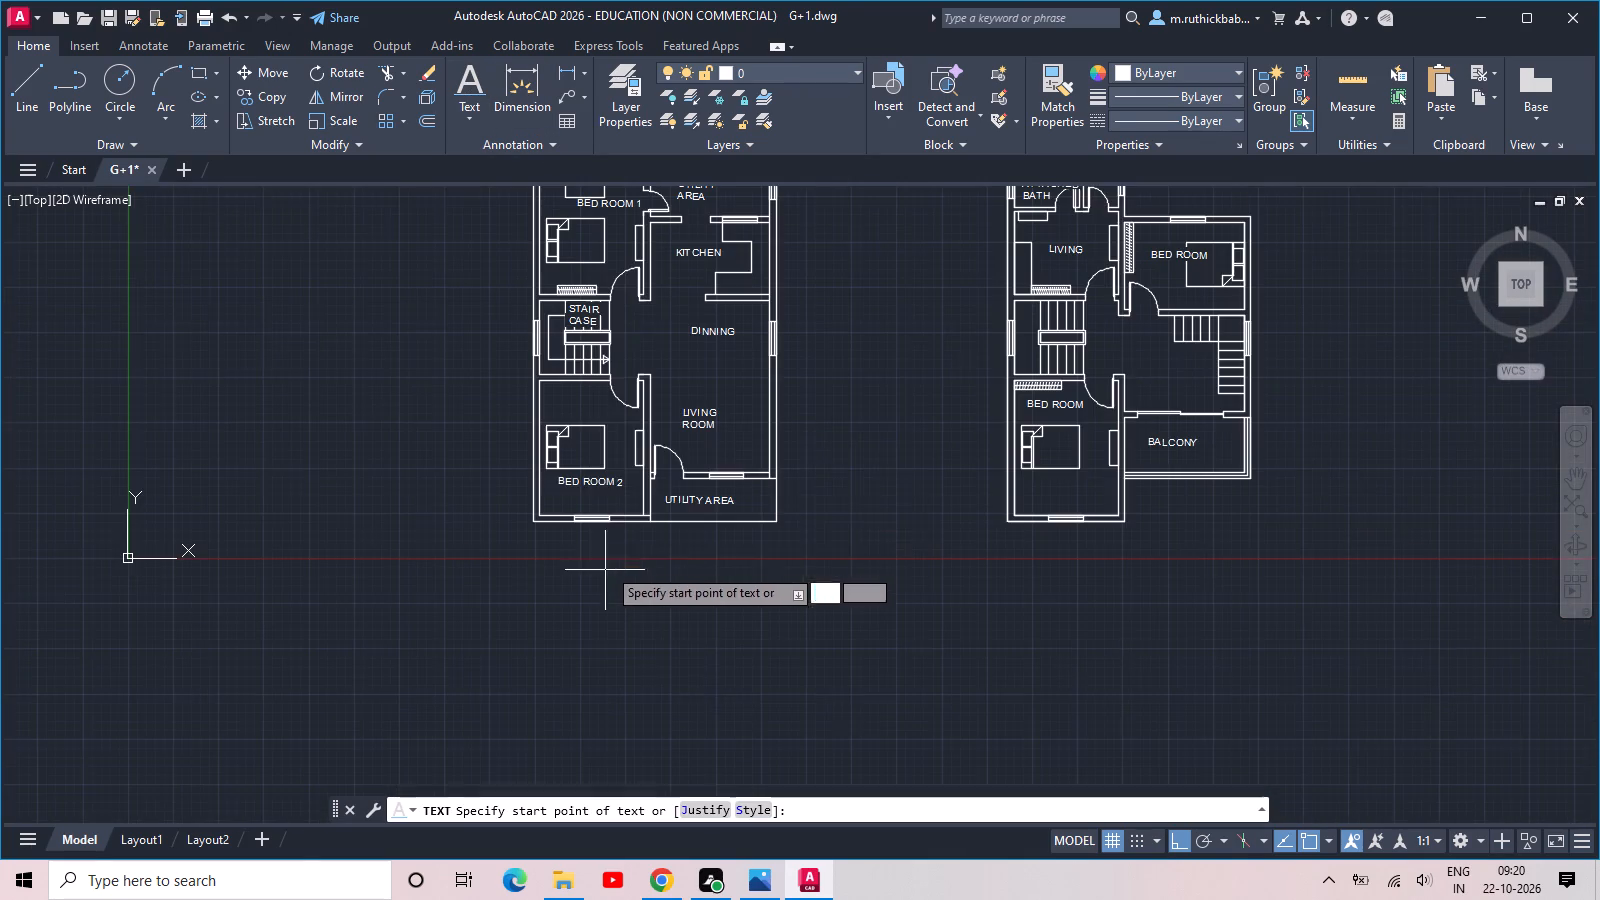
pyautogui.scroll(3, 570, 559)
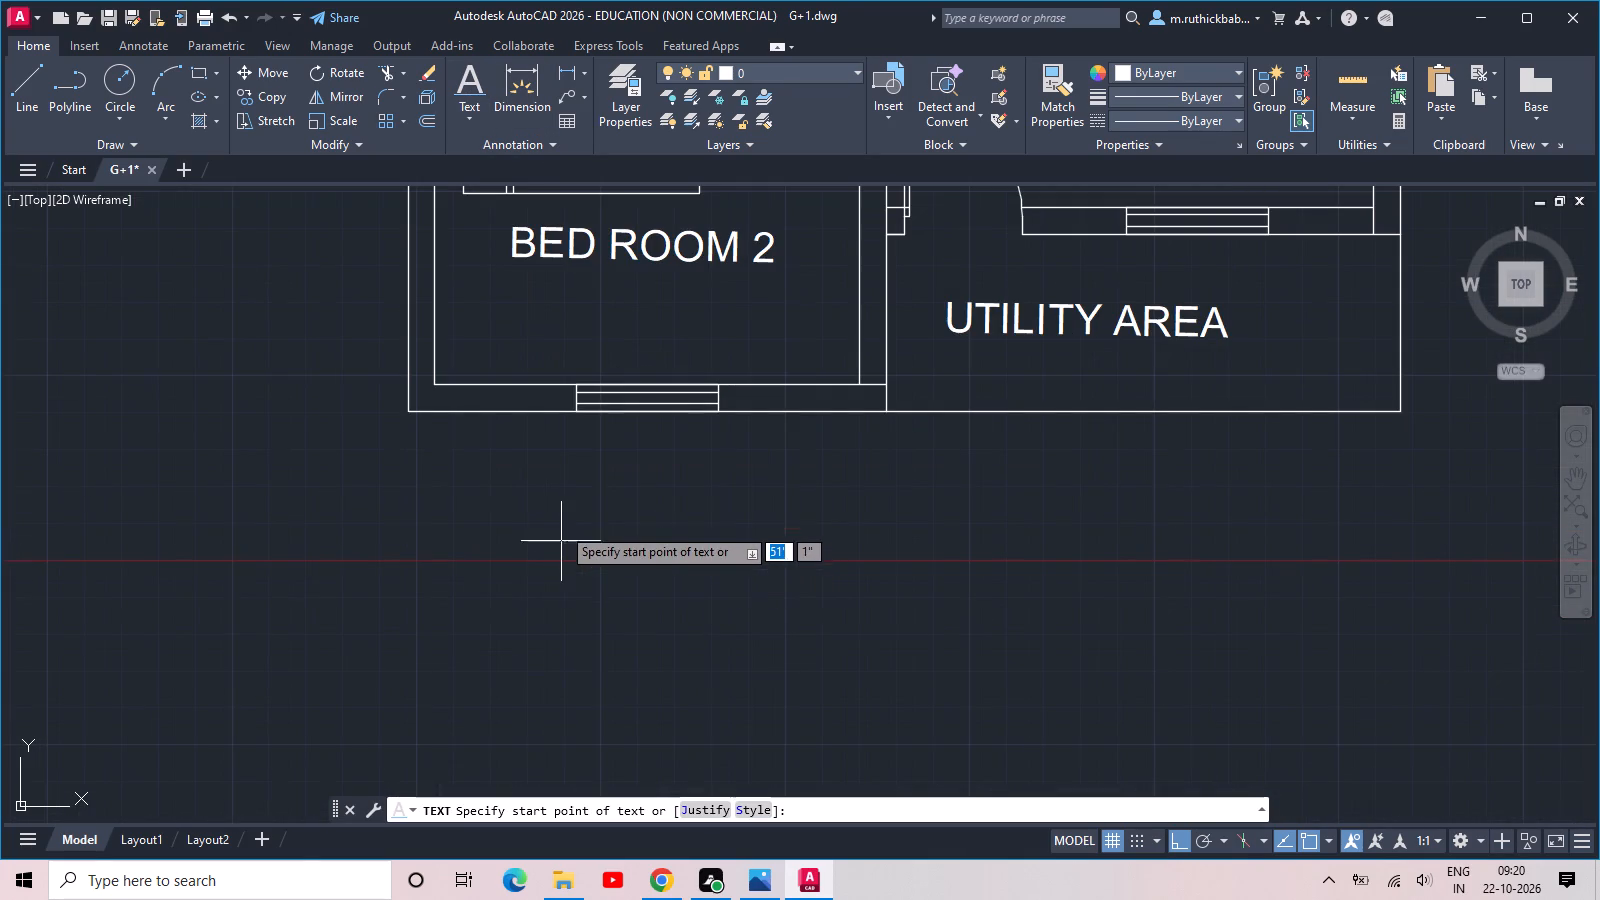
pyautogui.click(572, 526)
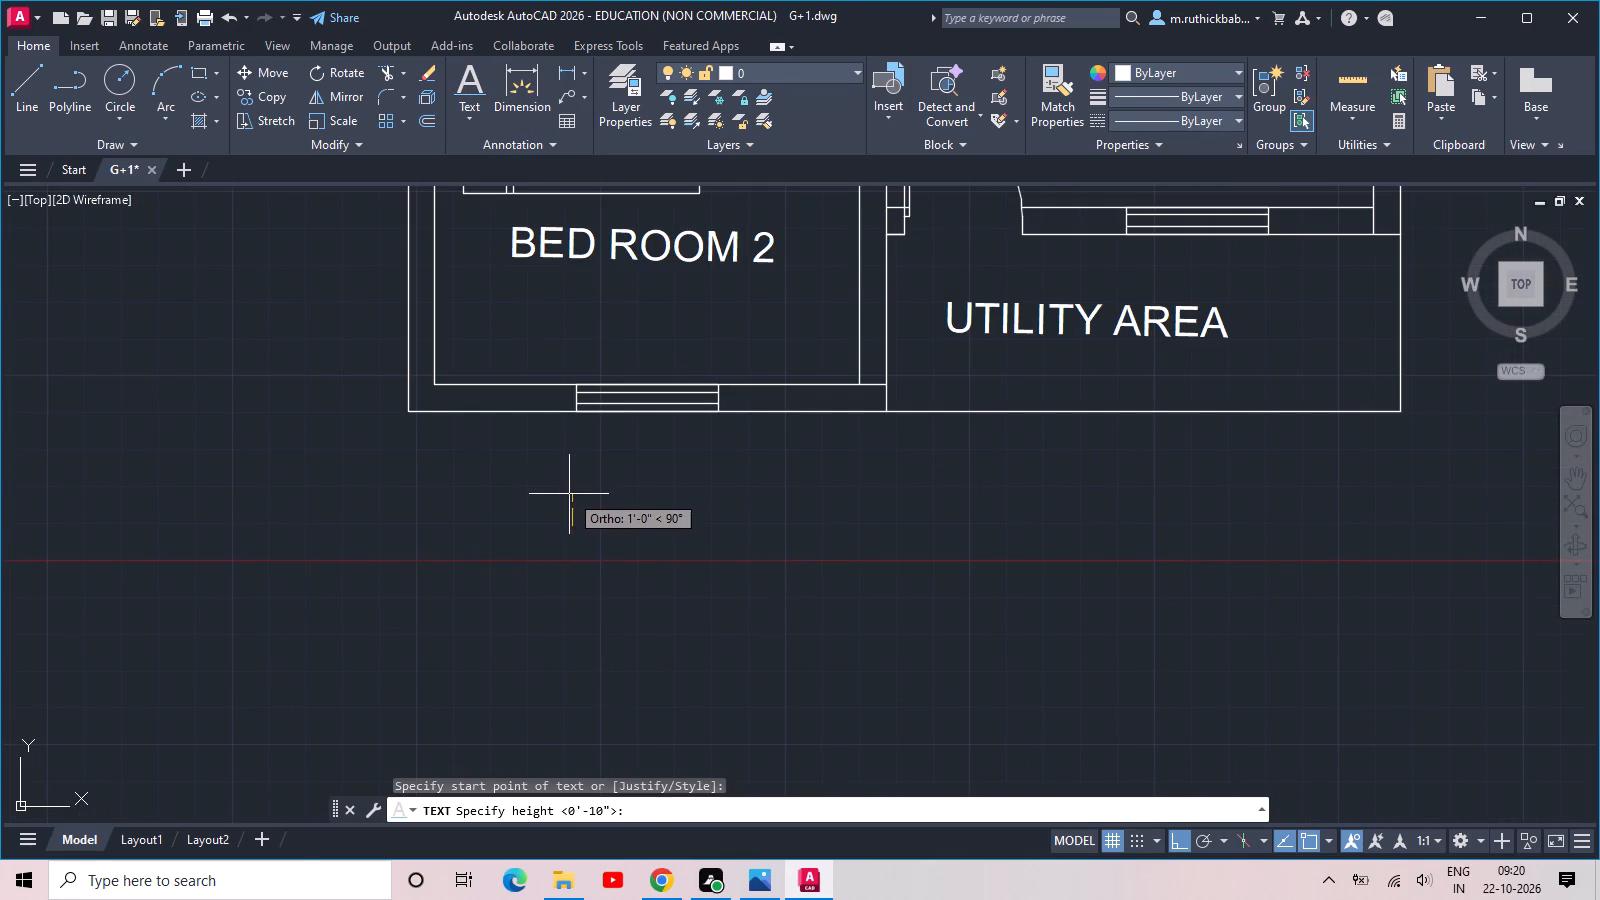
pyautogui.click(568, 501)
pyautogui.click(1374, 524)
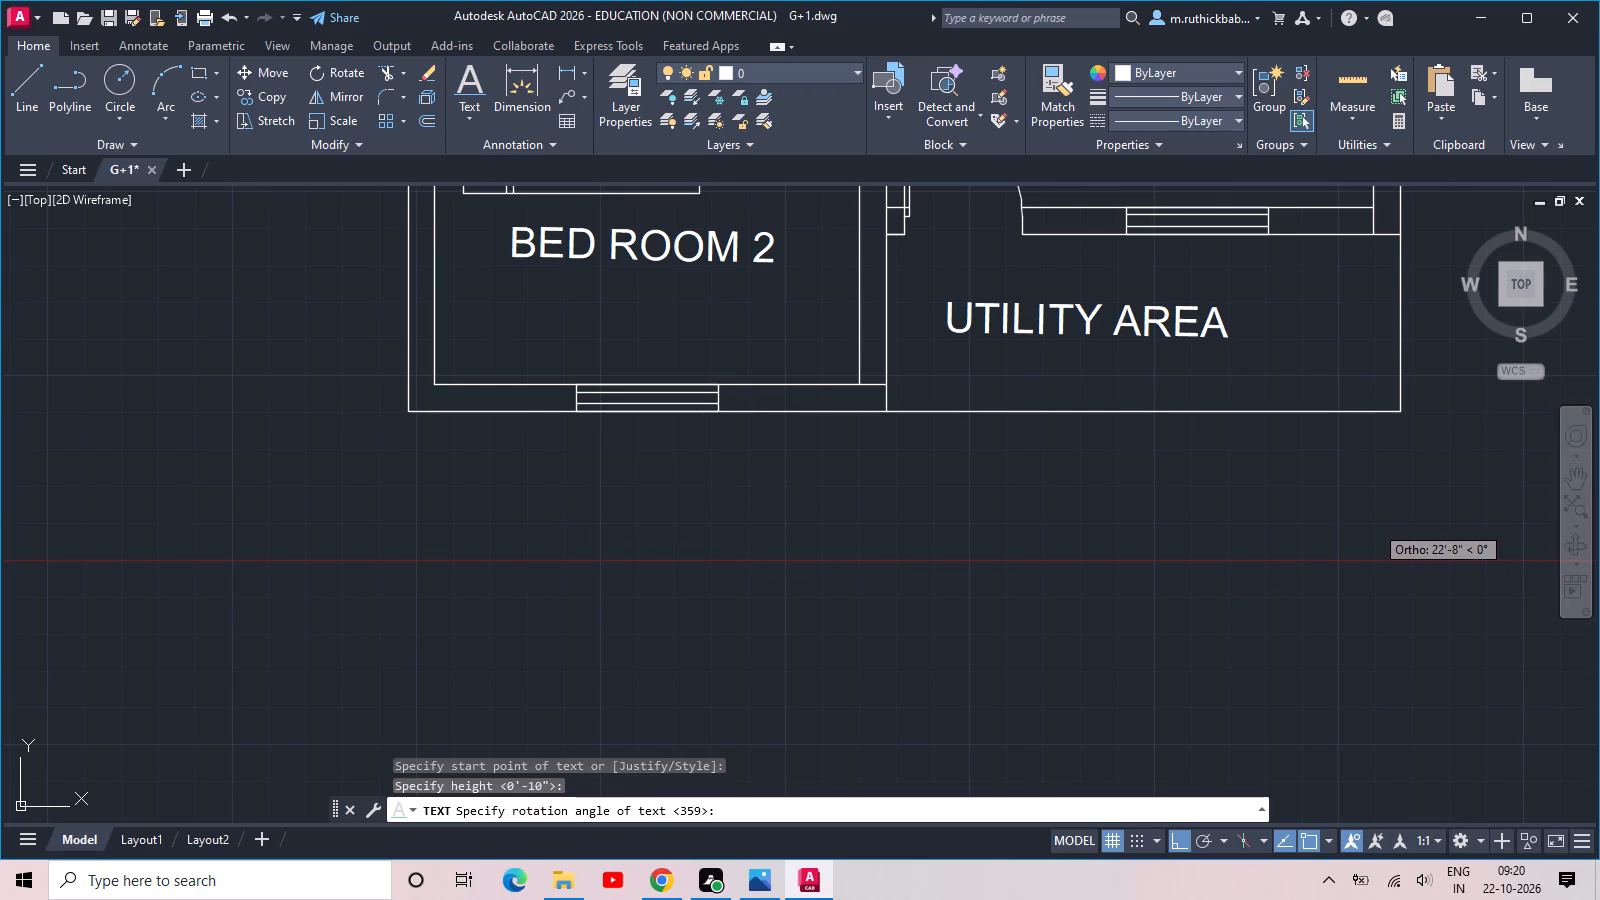
pyautogui.click(673, 504)
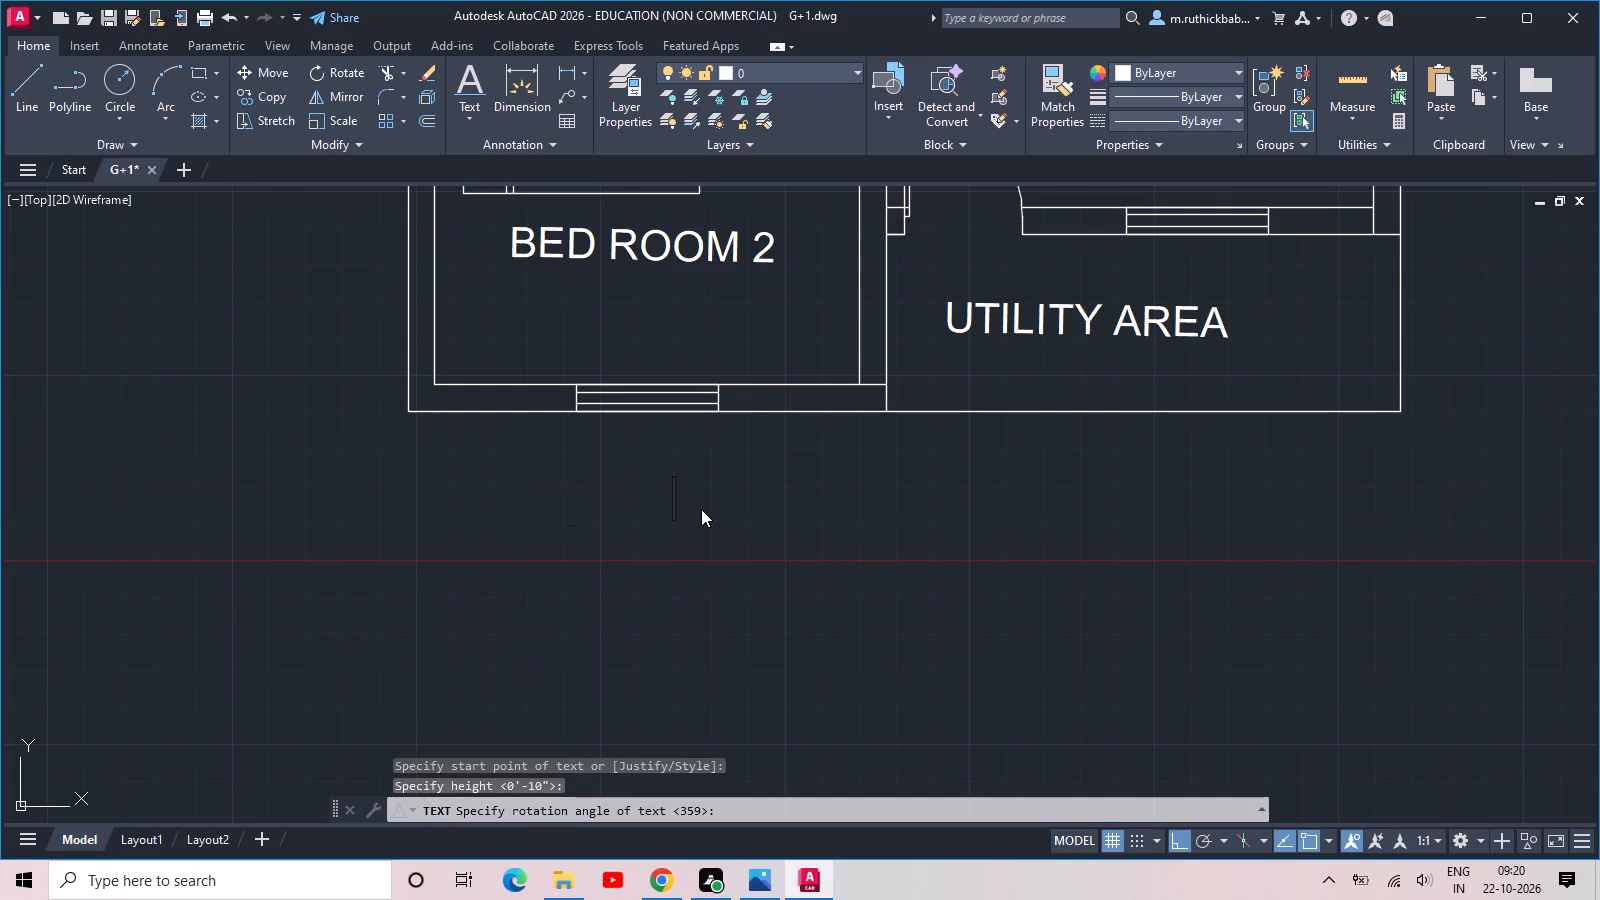
pyautogui.write('GROUND FLOOR')
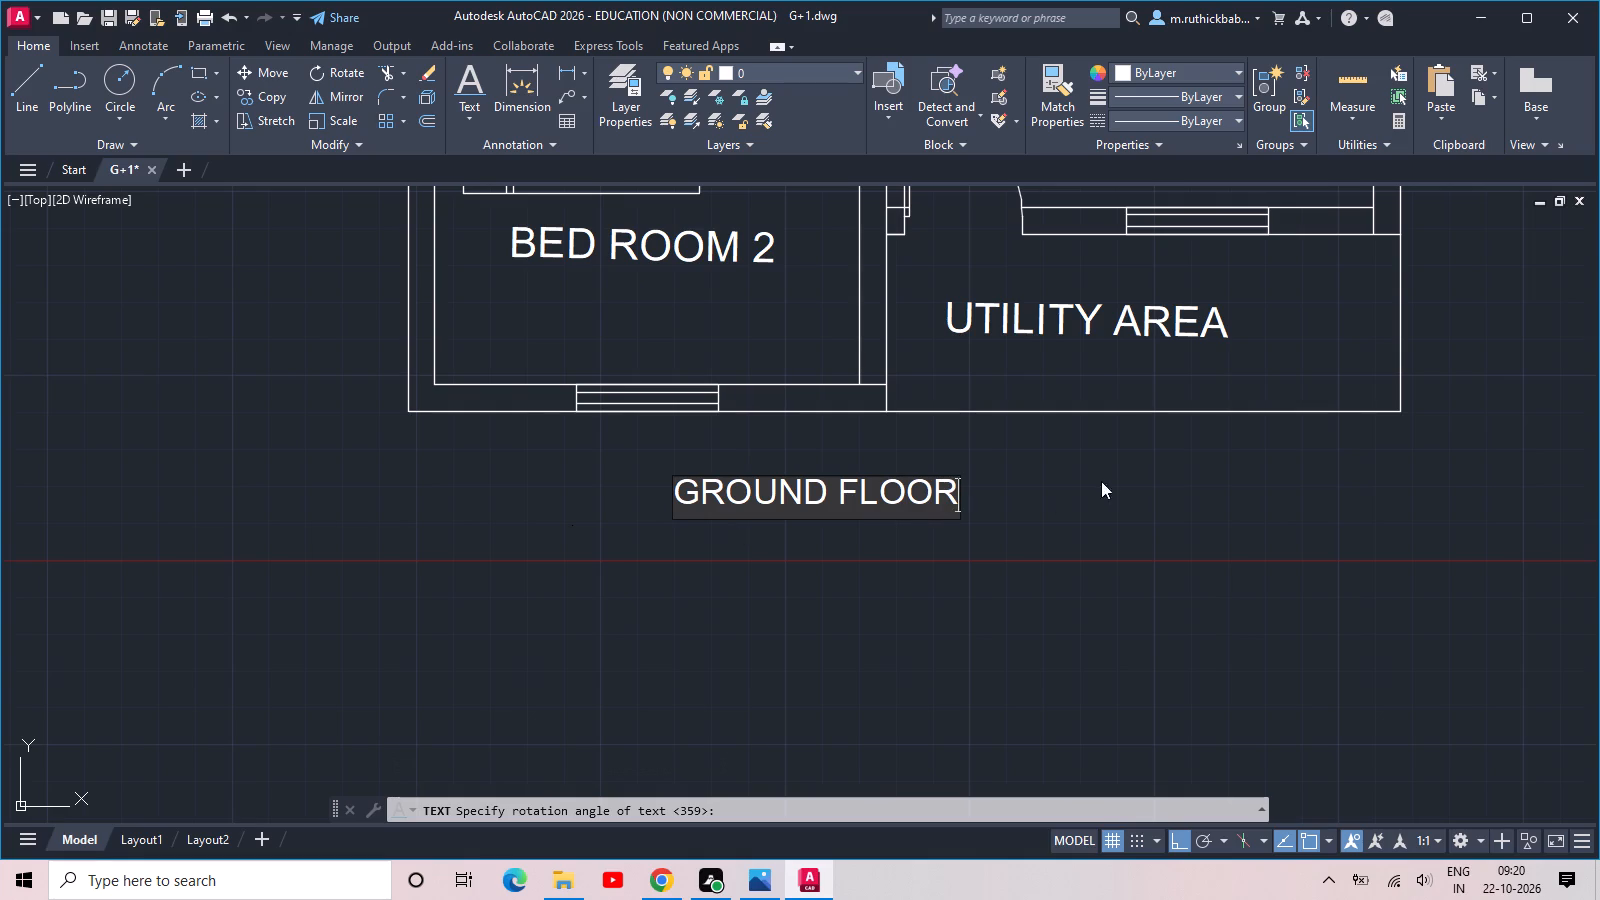
# Add the single-line title FIRST FLOOR beneath the first-floor plan.
pyautogui.scroll(-2, 1129, 470)
pyautogui.moveTo(1141, 473); pyautogui.dragTo(18, 539, button='middle')
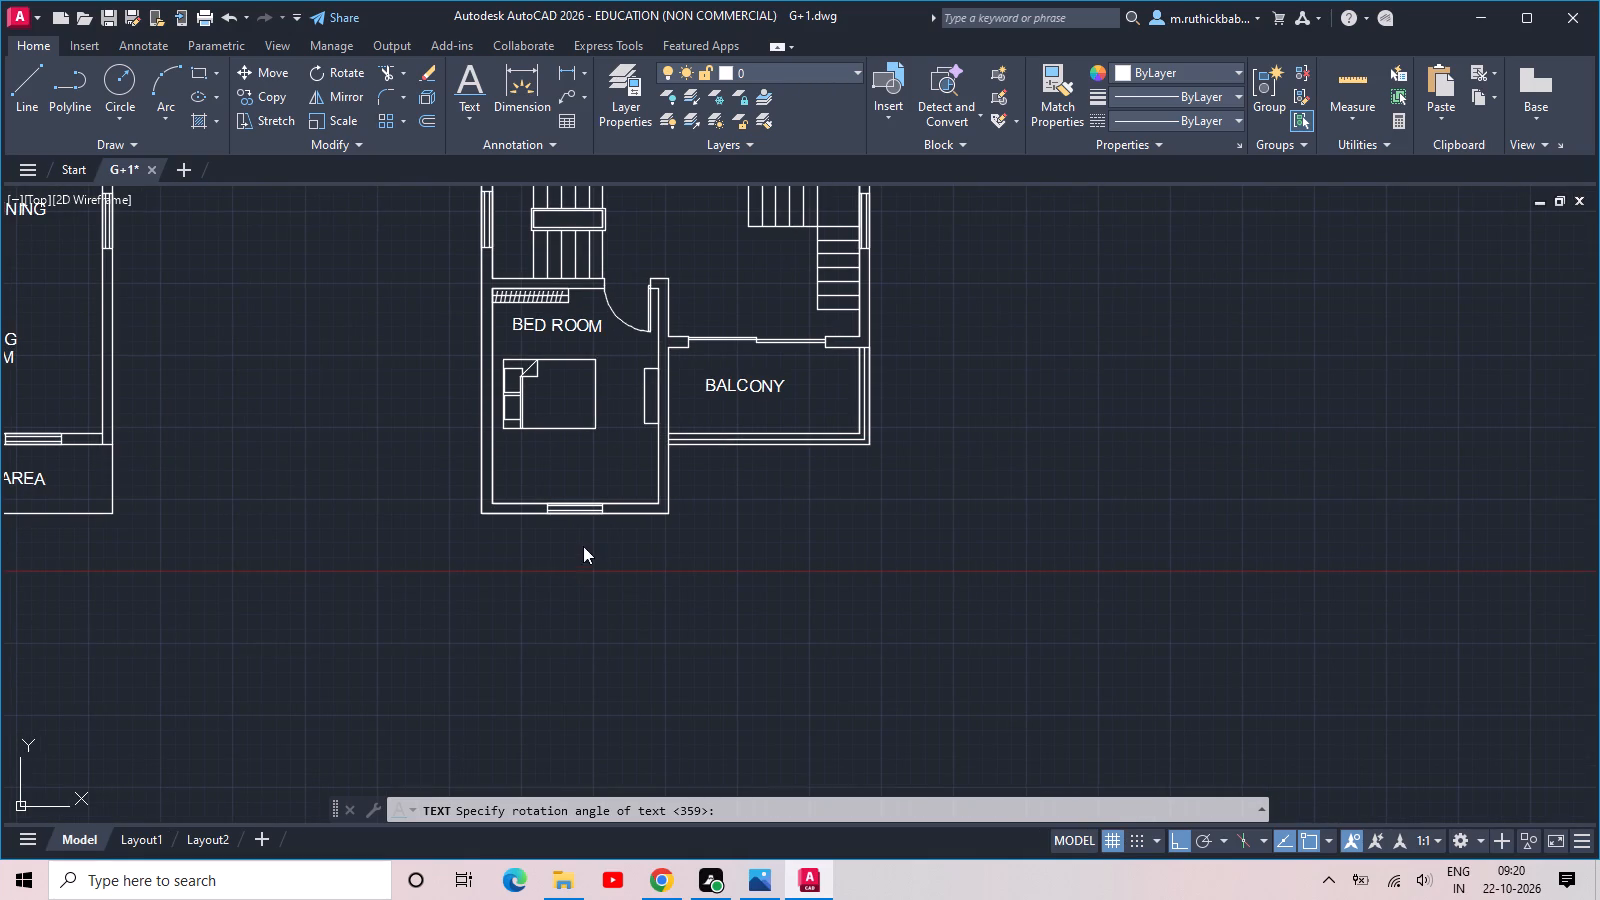
pyautogui.click(589, 537)
pyautogui.click(590, 541)
pyautogui.click(586, 548)
pyautogui.write('FIRST')
pyautogui.press('space')
pyautogui.write('FLOOR')
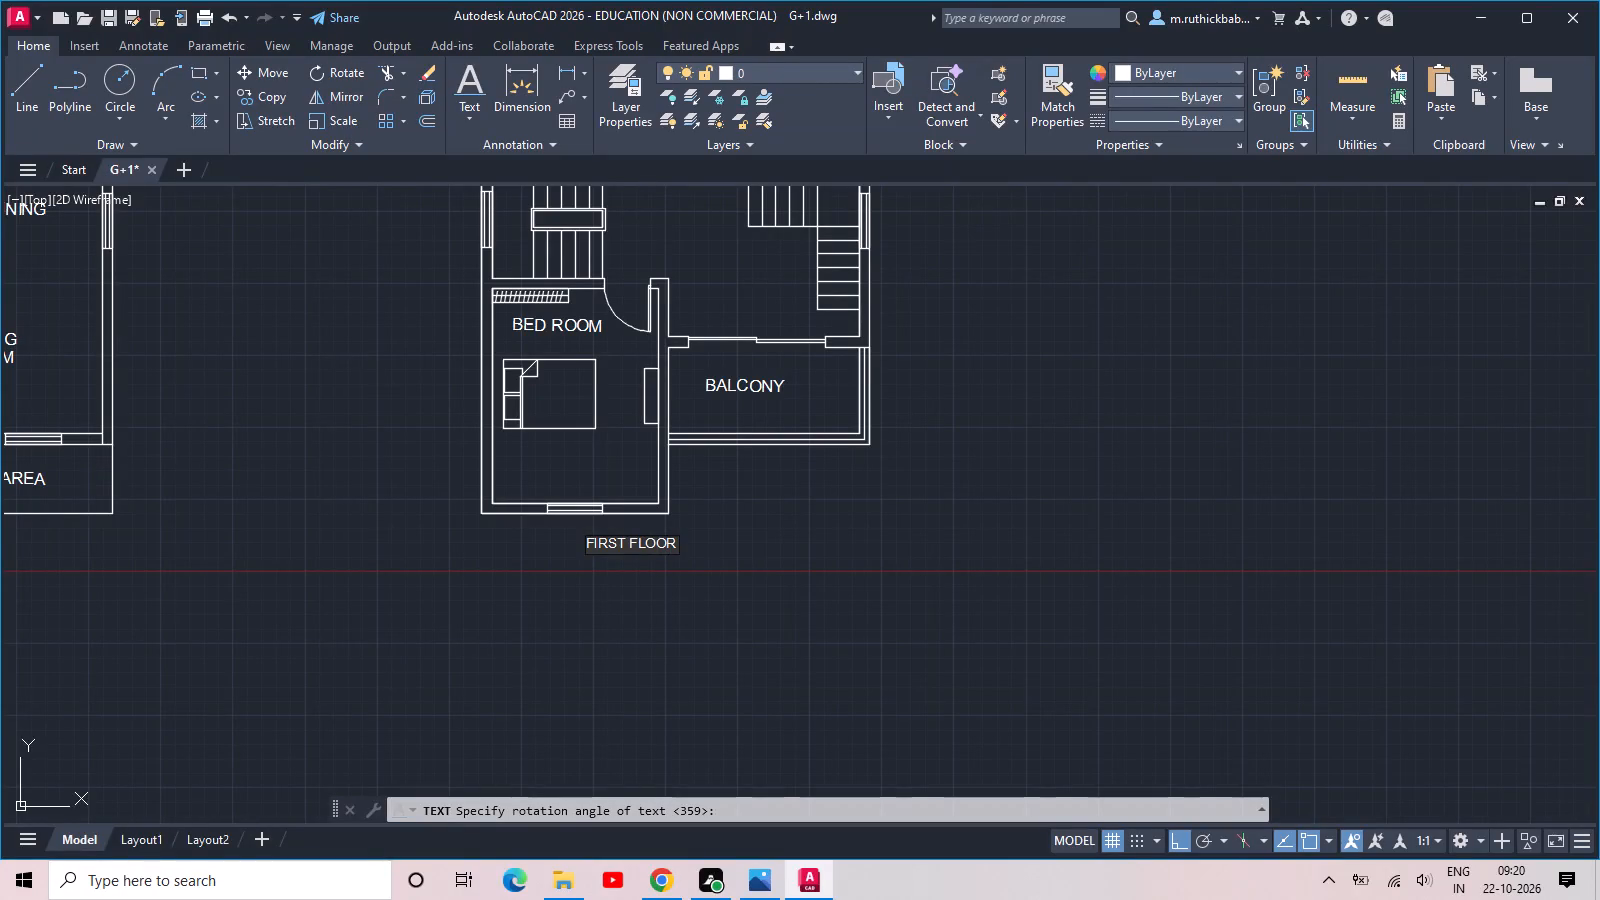
# Add the single-line text 28'X 41' DUPLEX directly under the GROUND FLOOR title and finish the Text command.
pyautogui.scroll(-1, 586, 548)
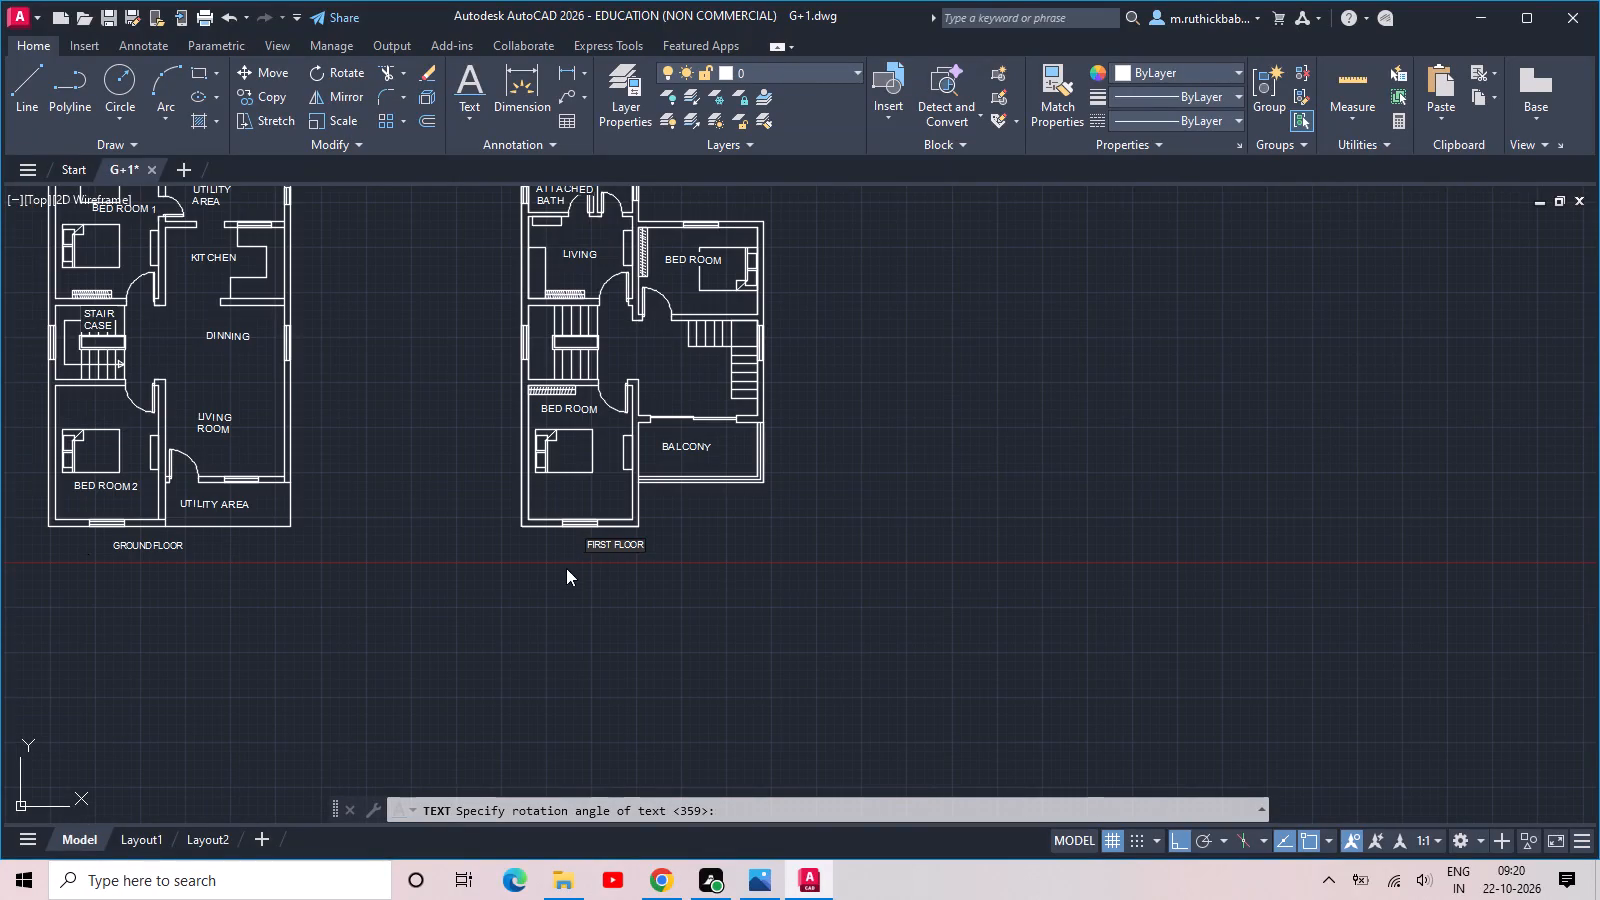
pyautogui.moveTo(566, 568); pyautogui.dragTo(927, 613, button='middle')
pyautogui.scroll(1, 559, 598)
pyautogui.moveTo(559, 598); pyautogui.dragTo(728, 574, button='middle')
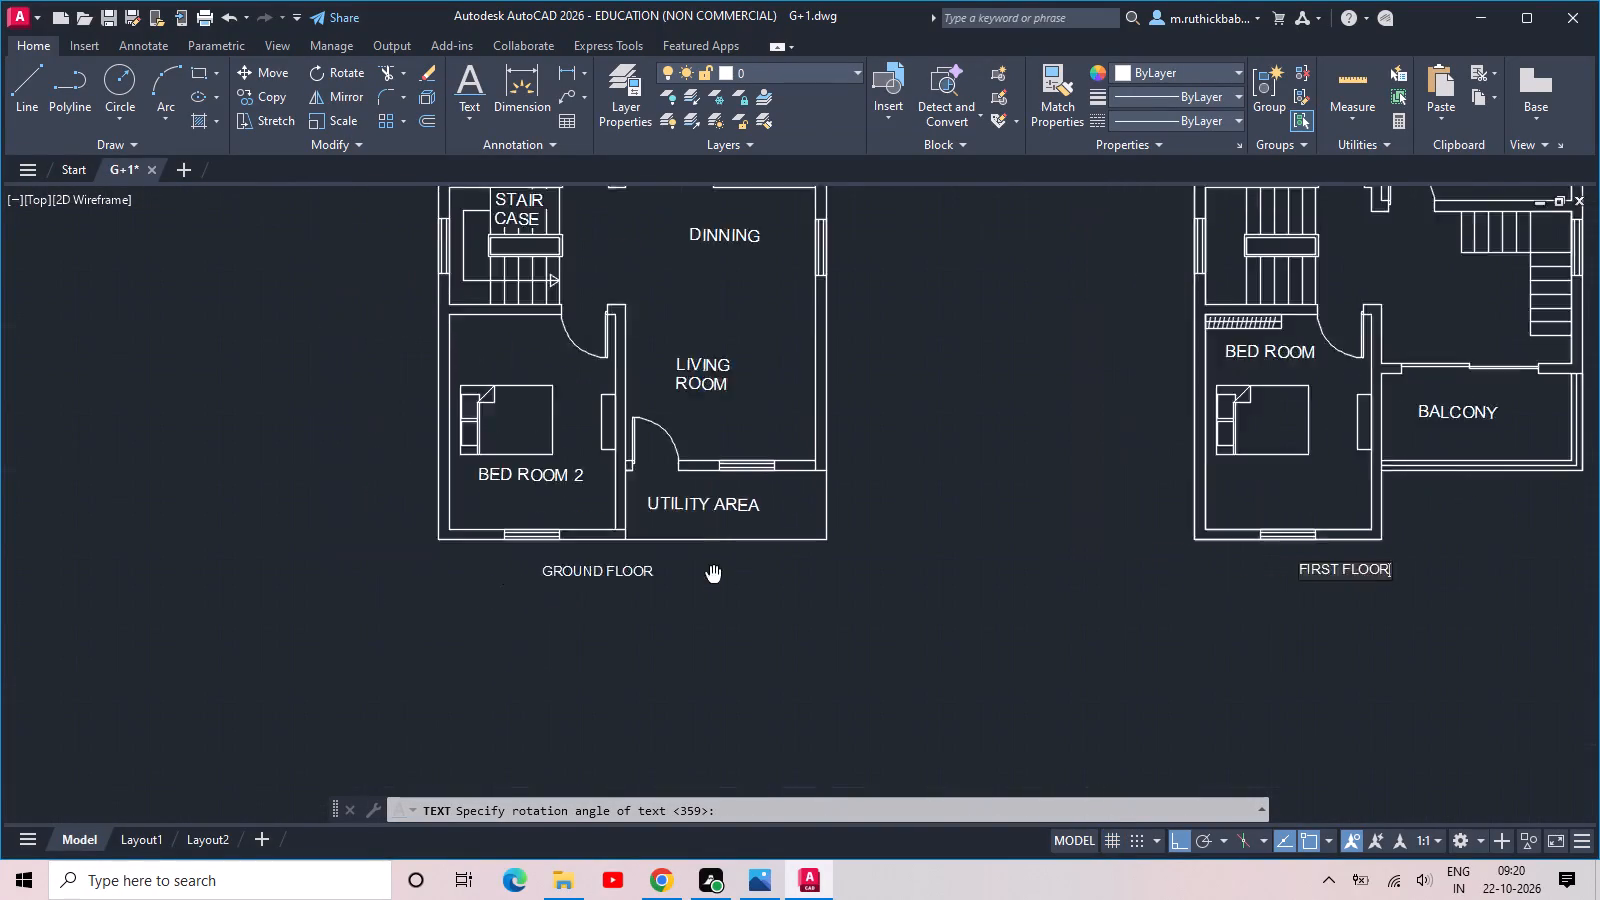
pyautogui.moveTo(728, 574); pyautogui.dragTo(915, 555, button='middle')
pyautogui.scroll(3, 810, 582)
pyautogui.click(740, 551)
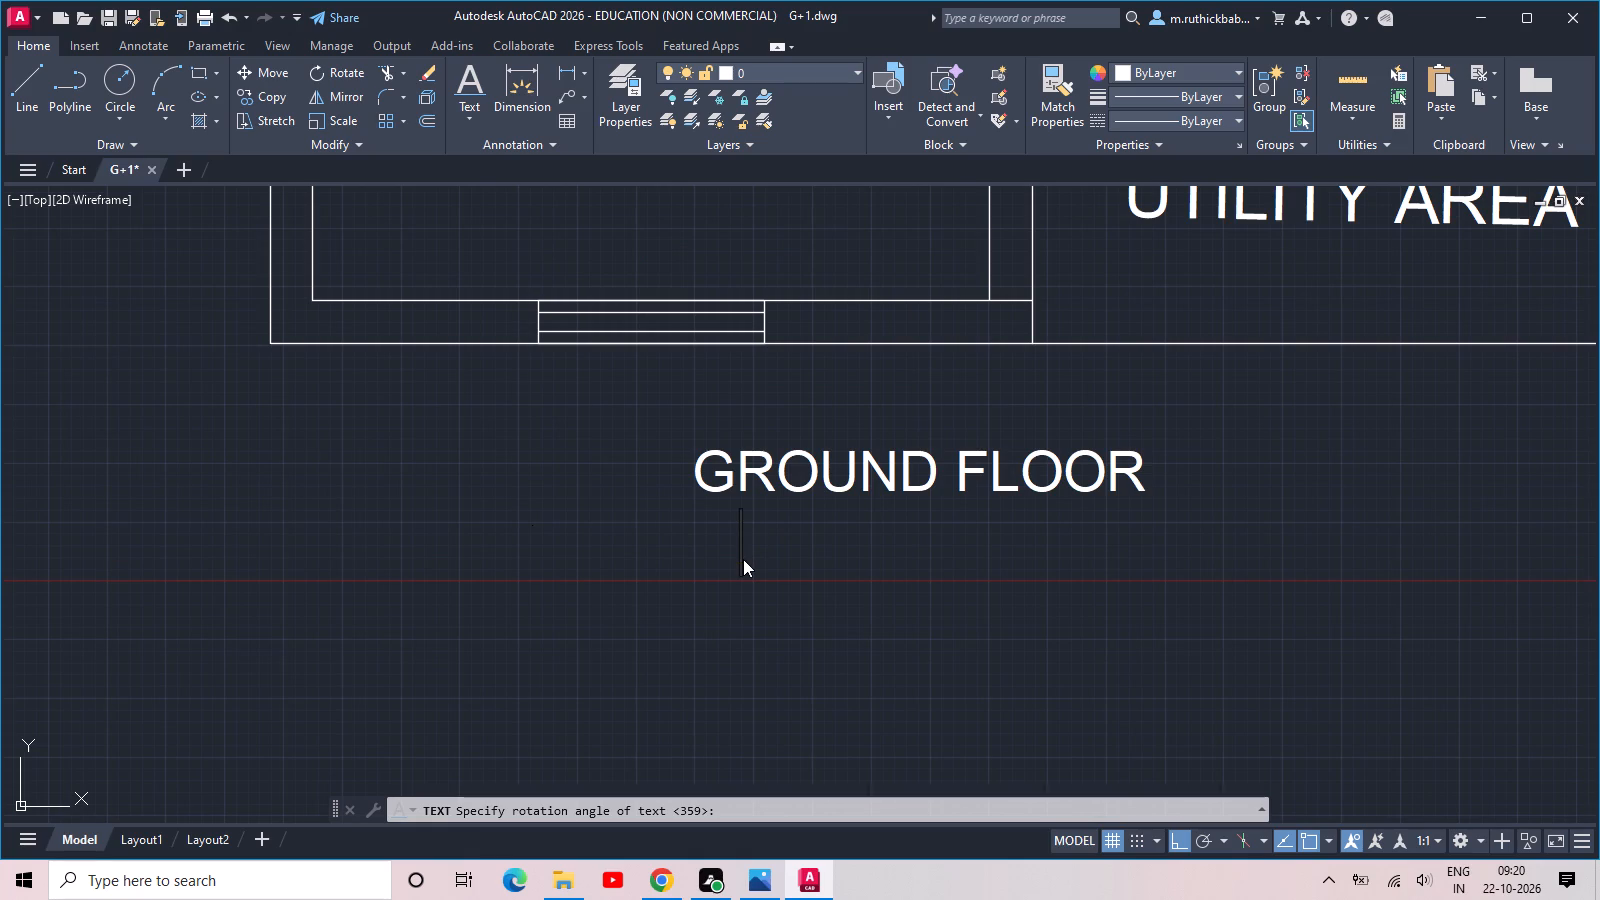
pyautogui.write("28'X")
pyautogui.press('space')
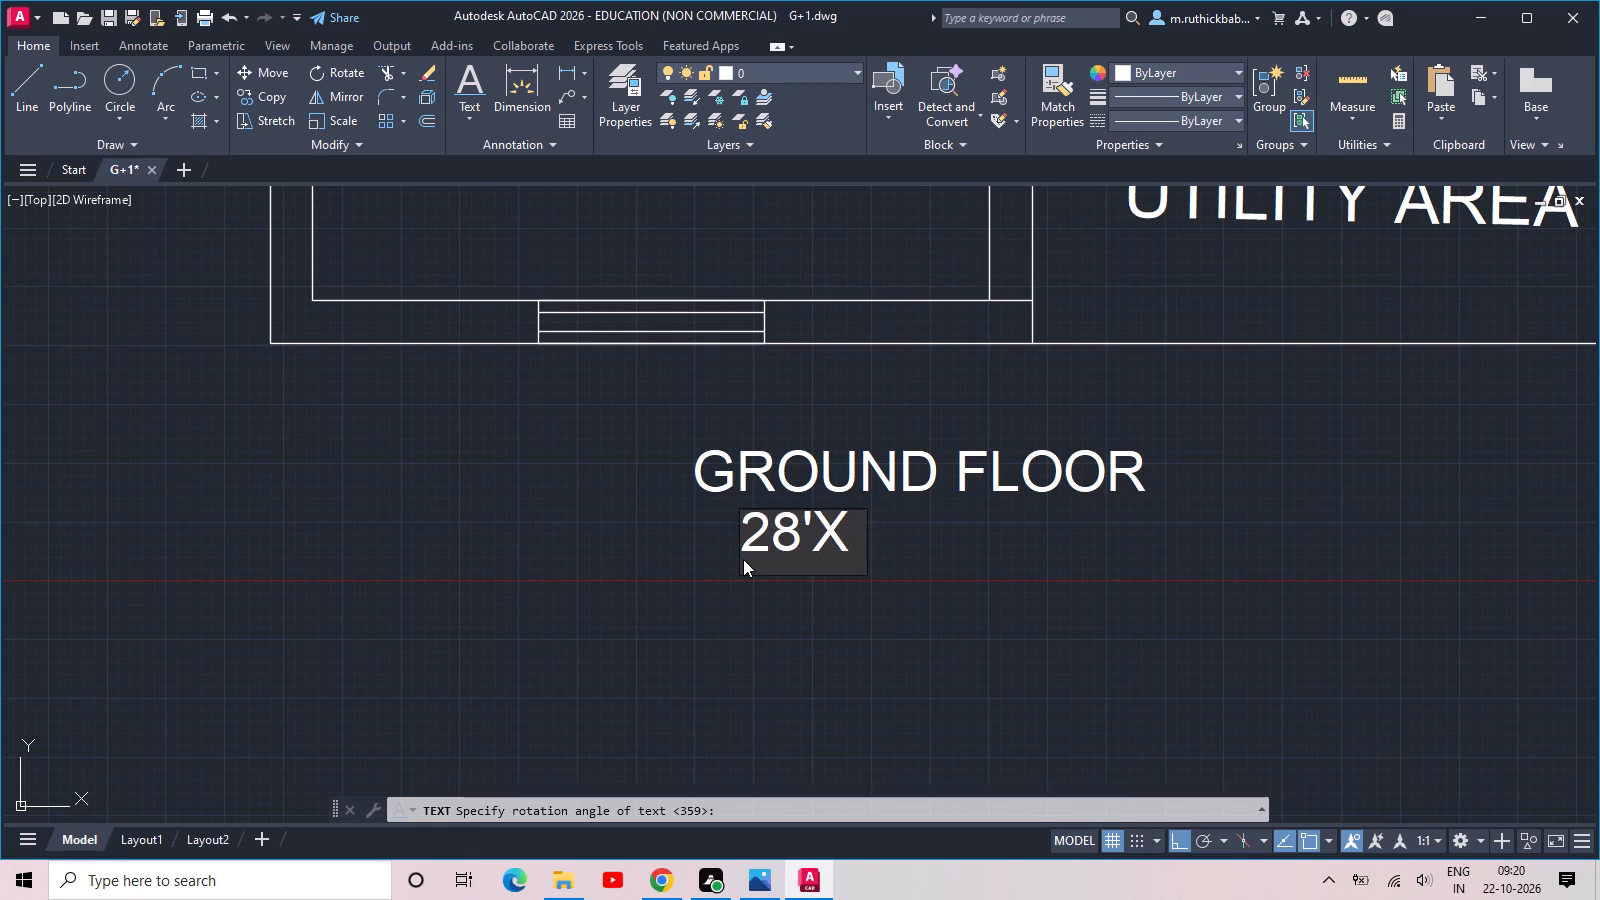
pyautogui.write('41')
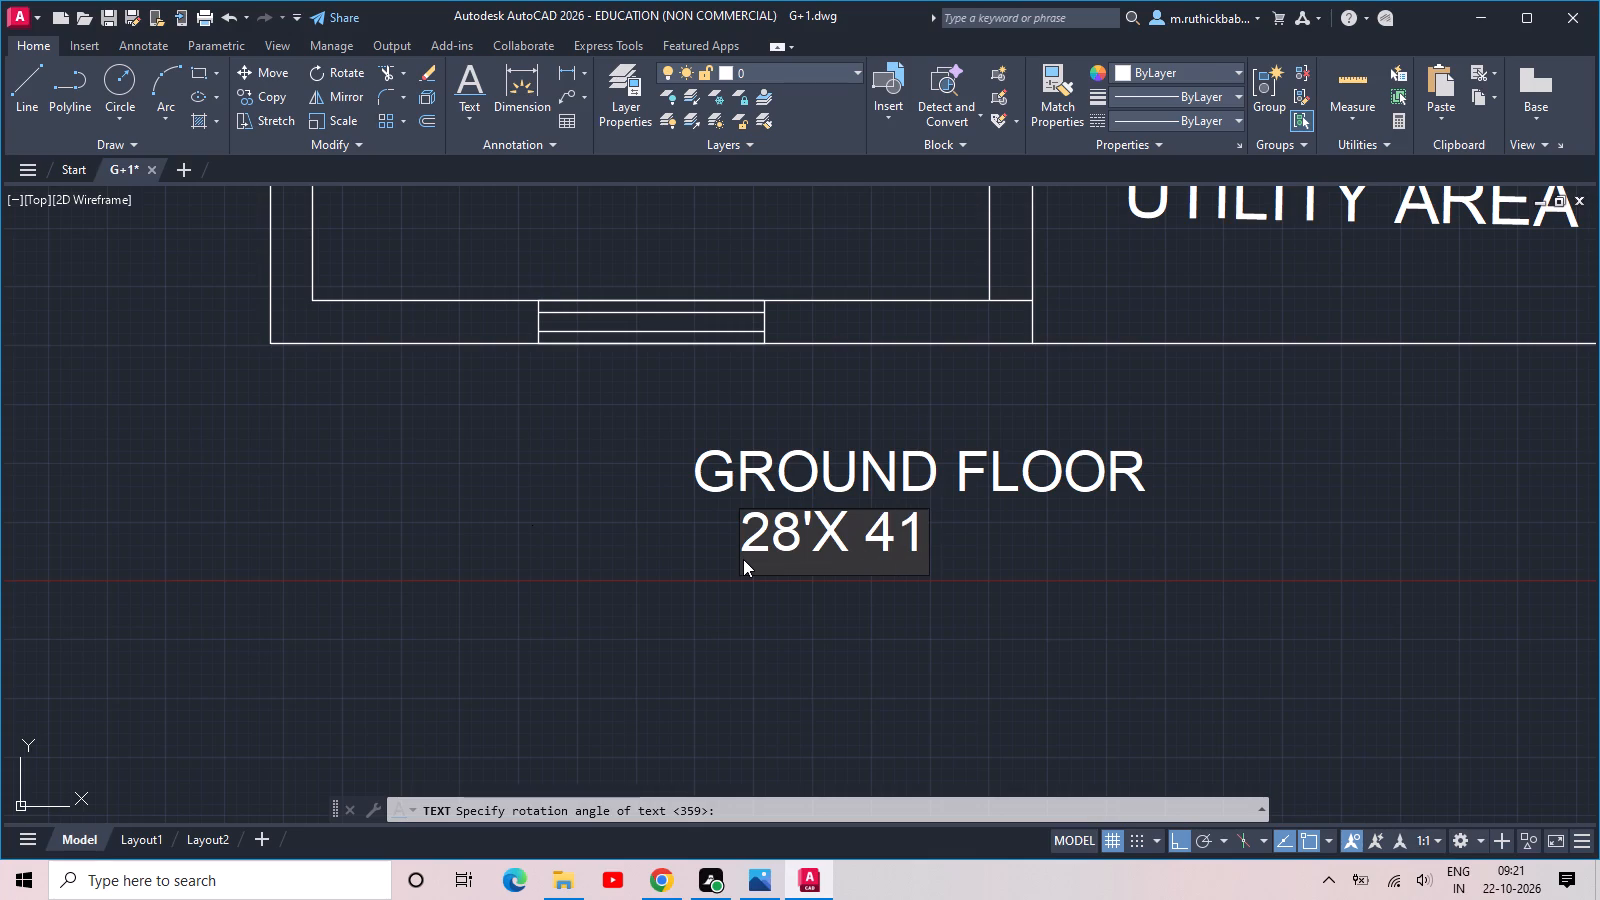
pyautogui.press("'")
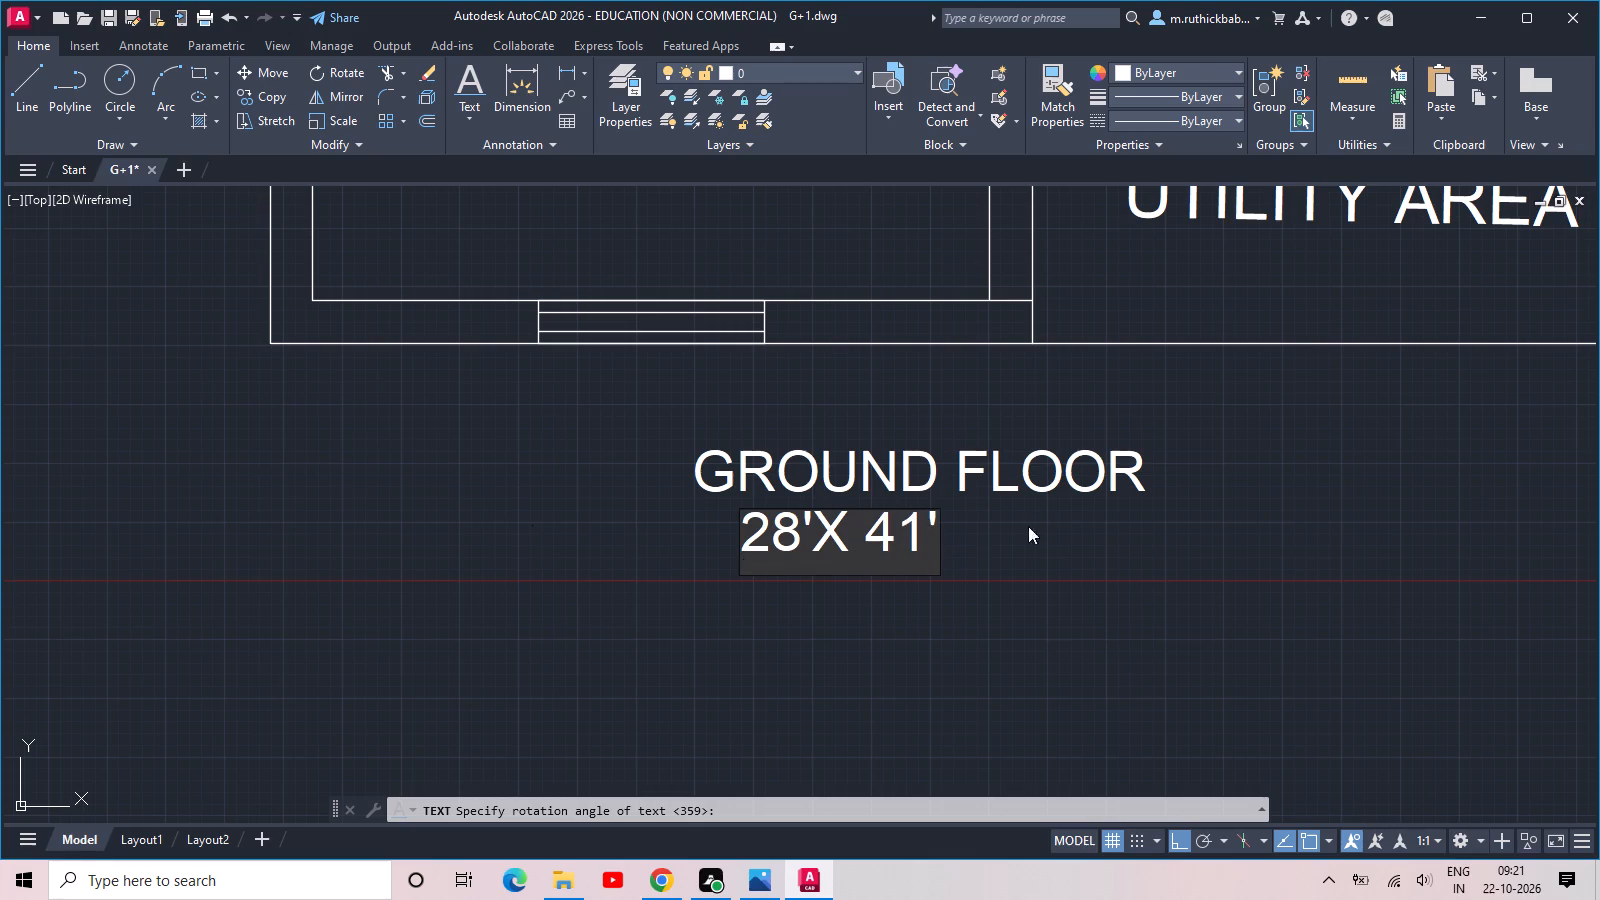
pyautogui.scroll(-1, 1048, 525)
pyautogui.moveTo(1234, 543); pyautogui.dragTo(819, 567, button='middle')
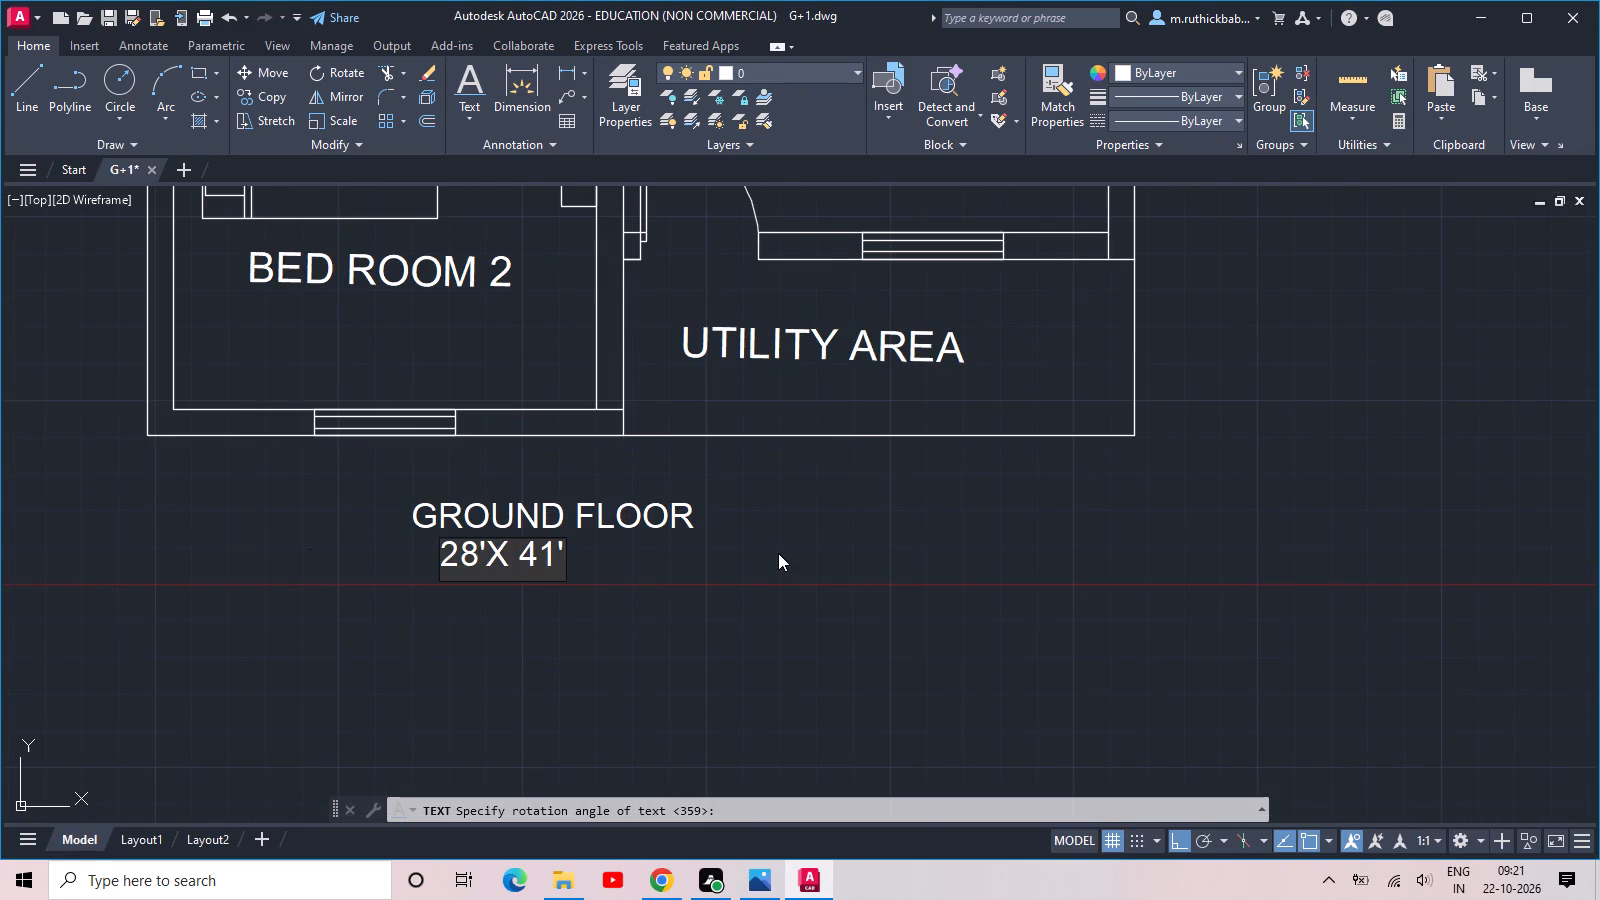
pyautogui.scroll(-1, 778, 553)
pyautogui.scroll(-2, 664, 571)
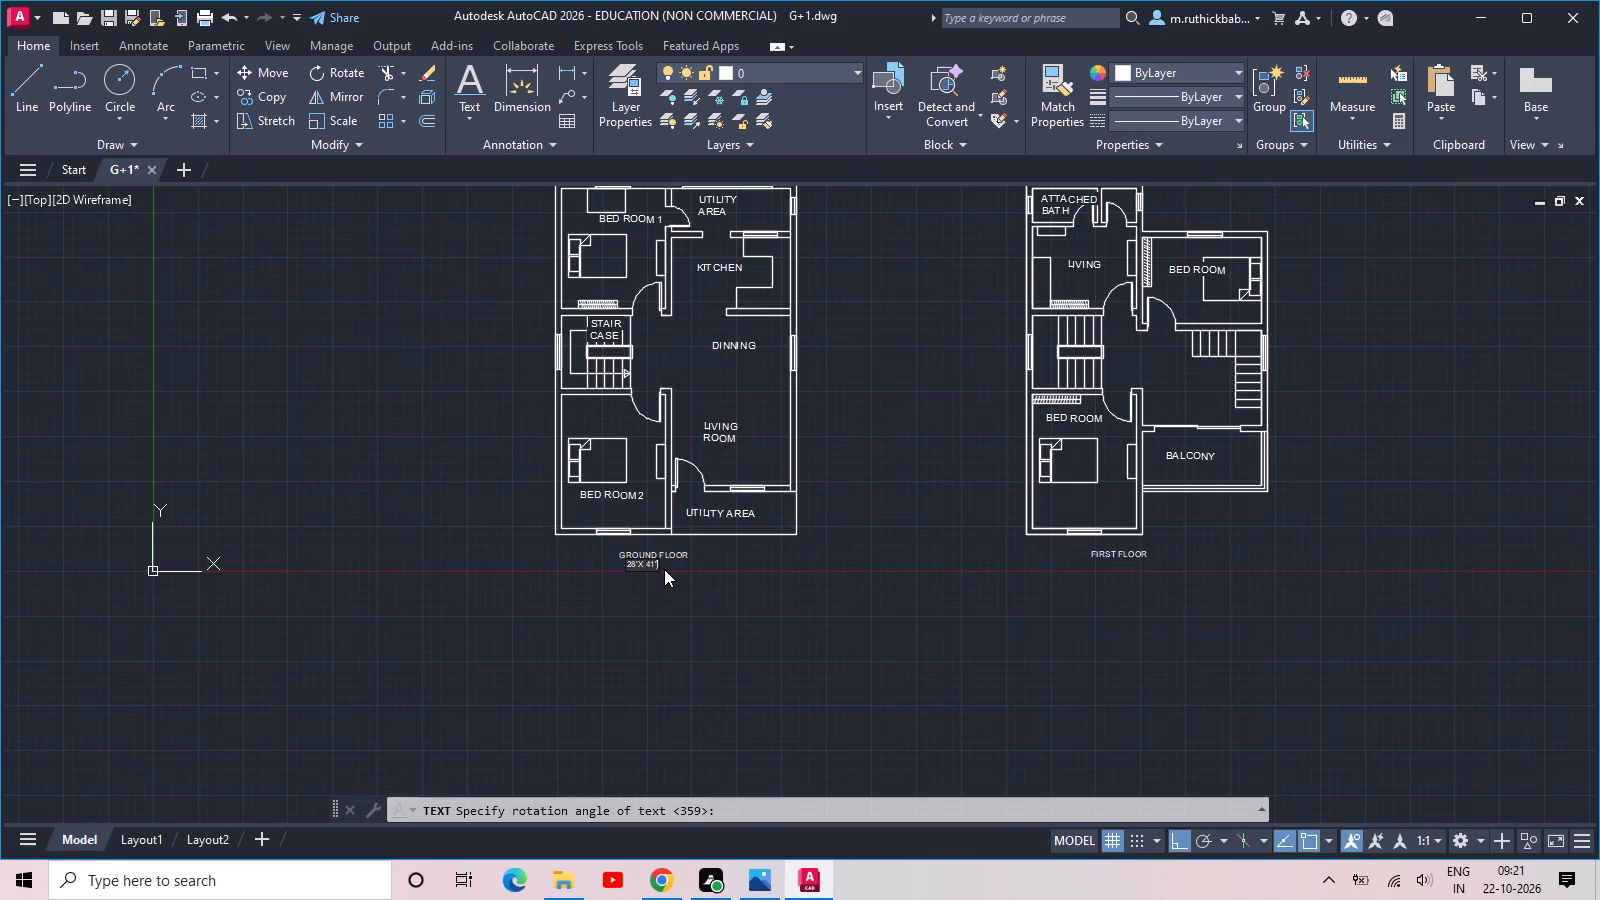
pyautogui.scroll(4, 663, 569)
pyautogui.scroll(-3, 569, 588)
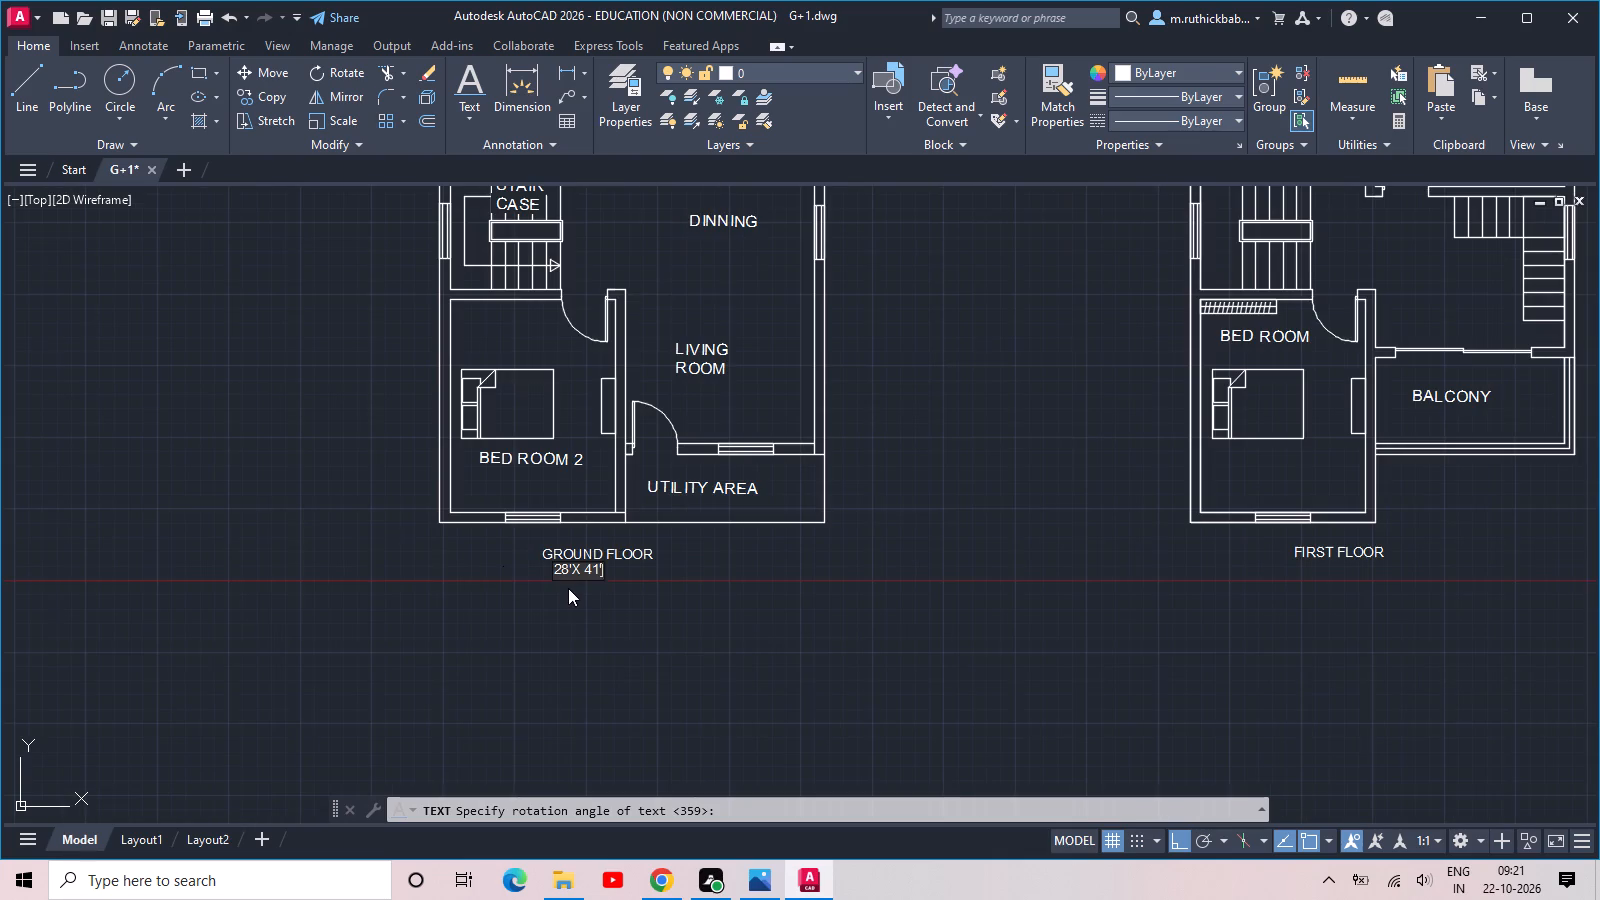
pyautogui.moveTo(549, 597); pyautogui.dragTo(570, 617, button='middle')
pyautogui.scroll(2, 599, 618)
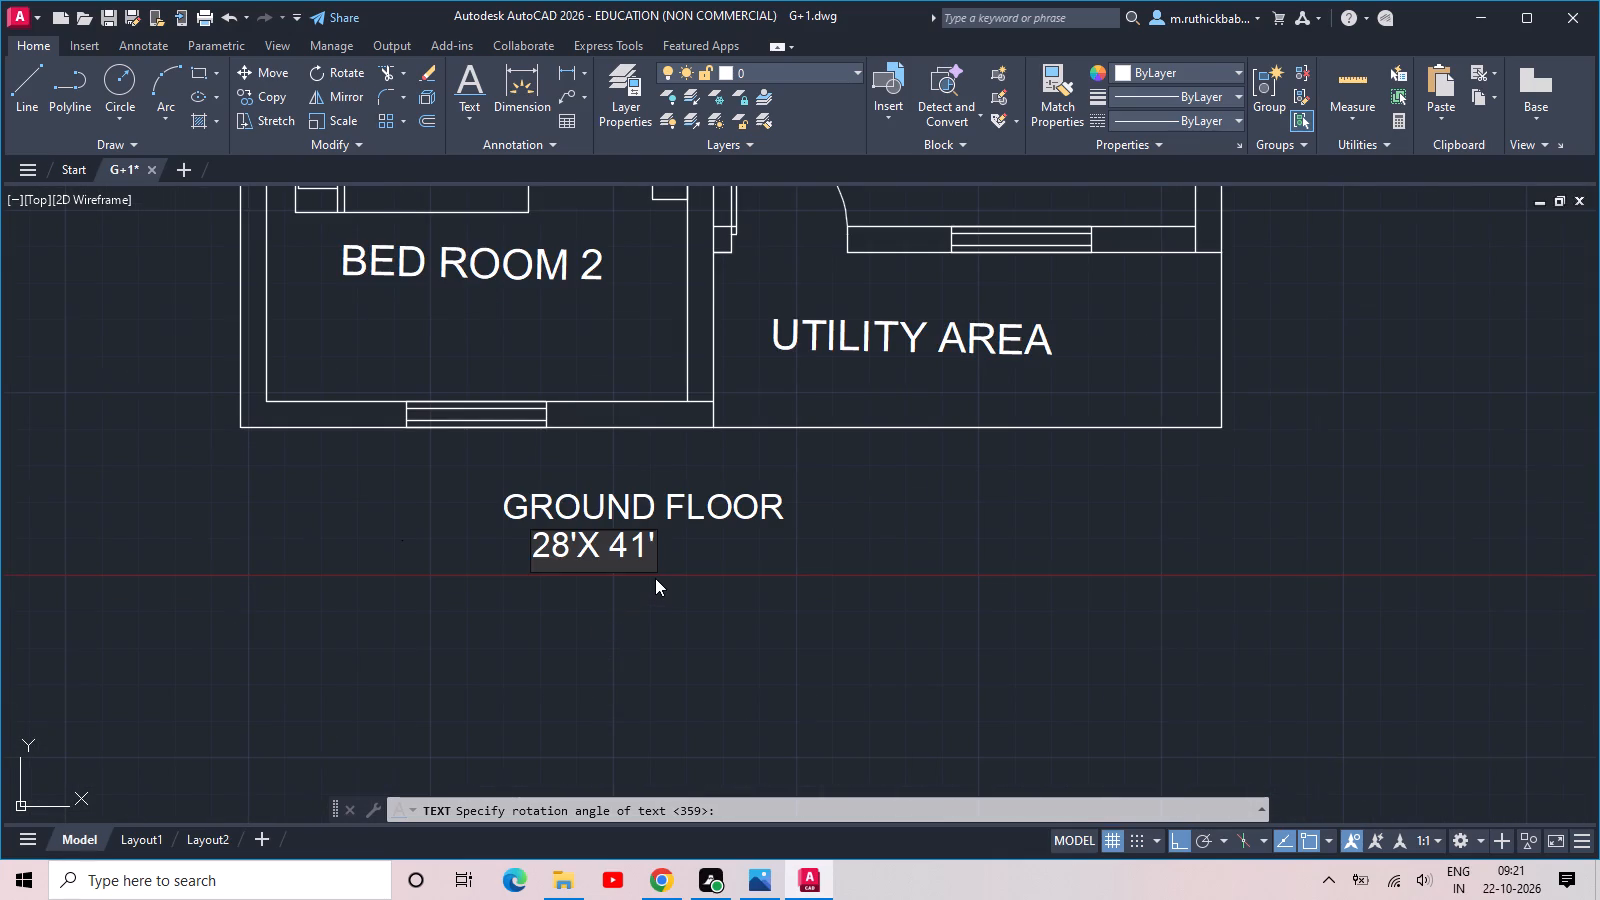
pyautogui.press('space')
pyautogui.write('DUPLEX')
pyautogui.press('Return')
pyautogui.press('Return')
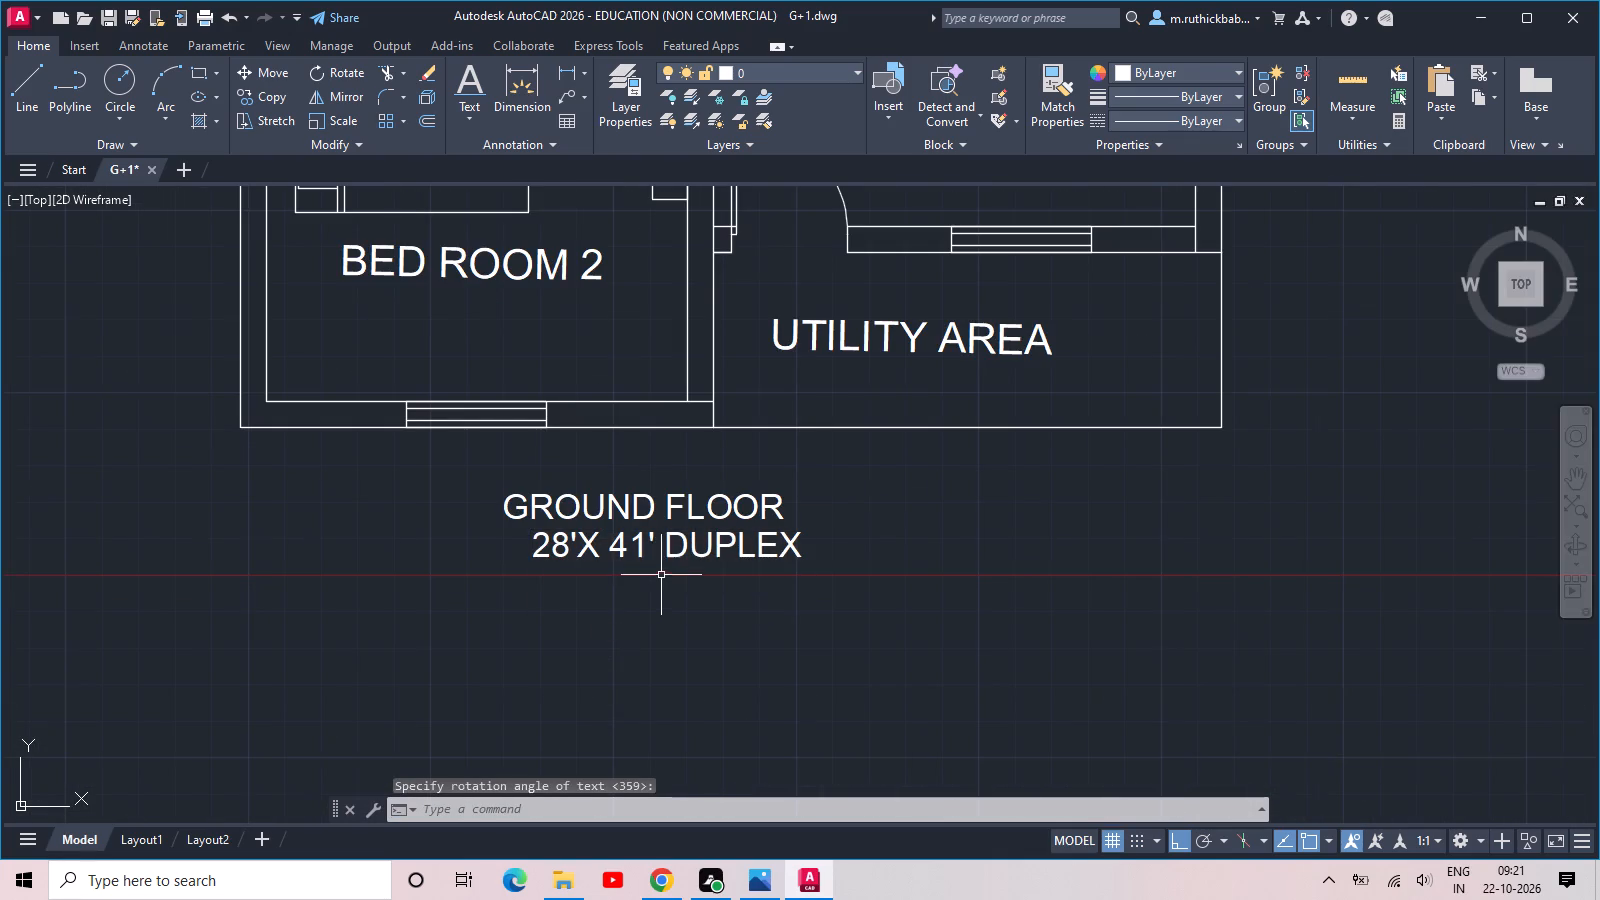
# Save the drawing with both floor plans and their titles.
pyautogui.scroll(-3, 659, 576)
pyautogui.scroll(-1, 743, 559)
pyautogui.moveTo(857, 503); pyautogui.dragTo(690, 531, button='middle')
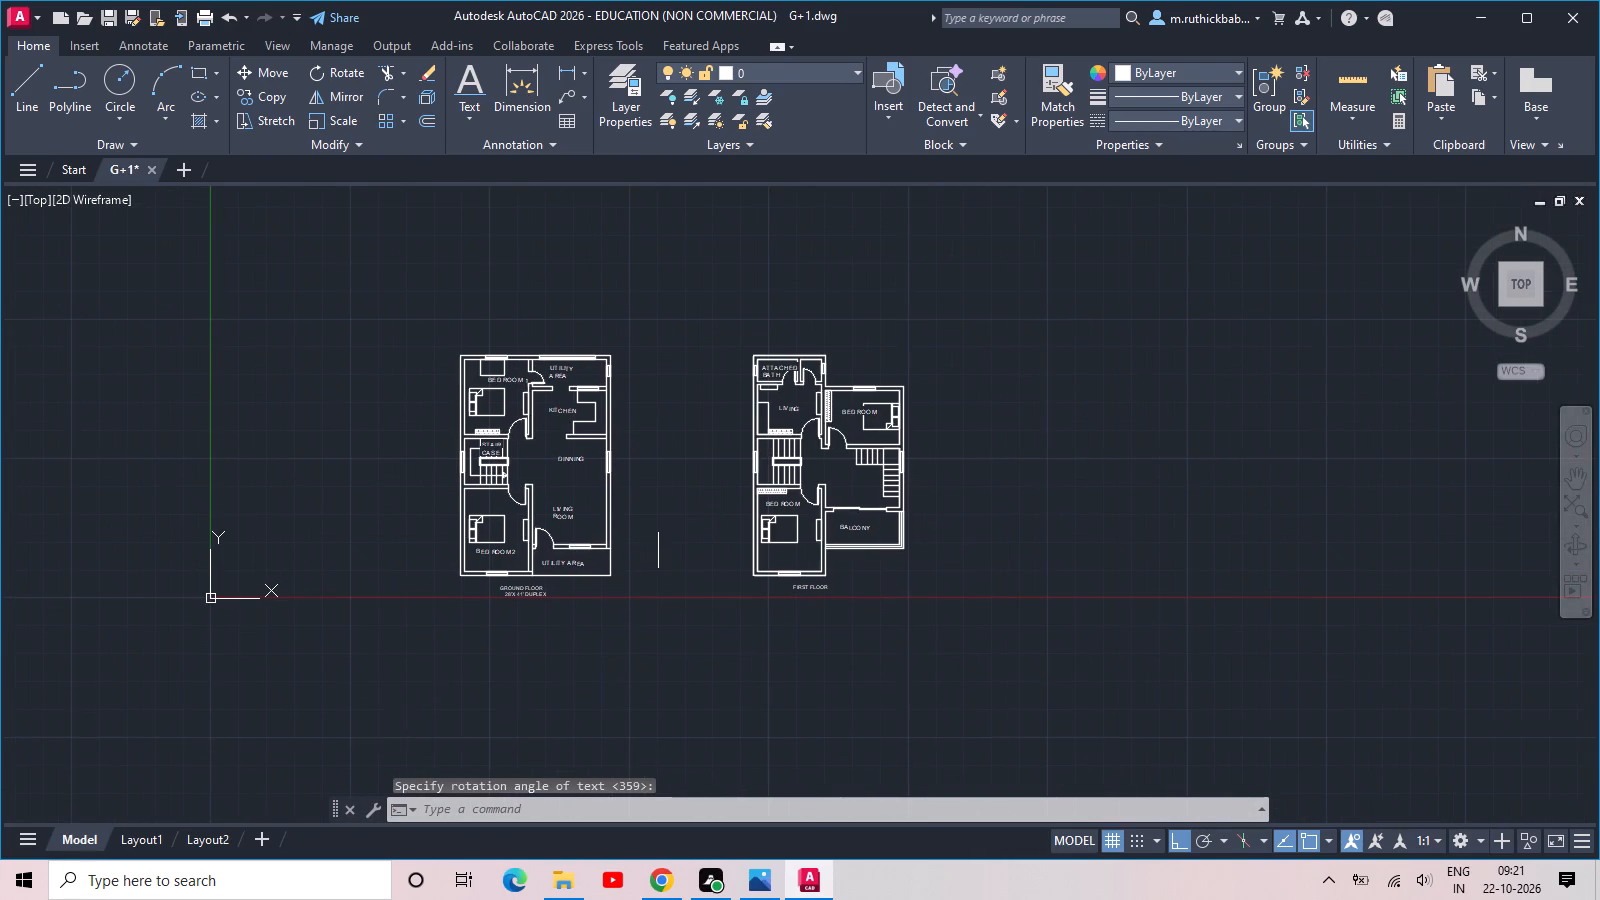
pyautogui.scroll(1, 657, 529)
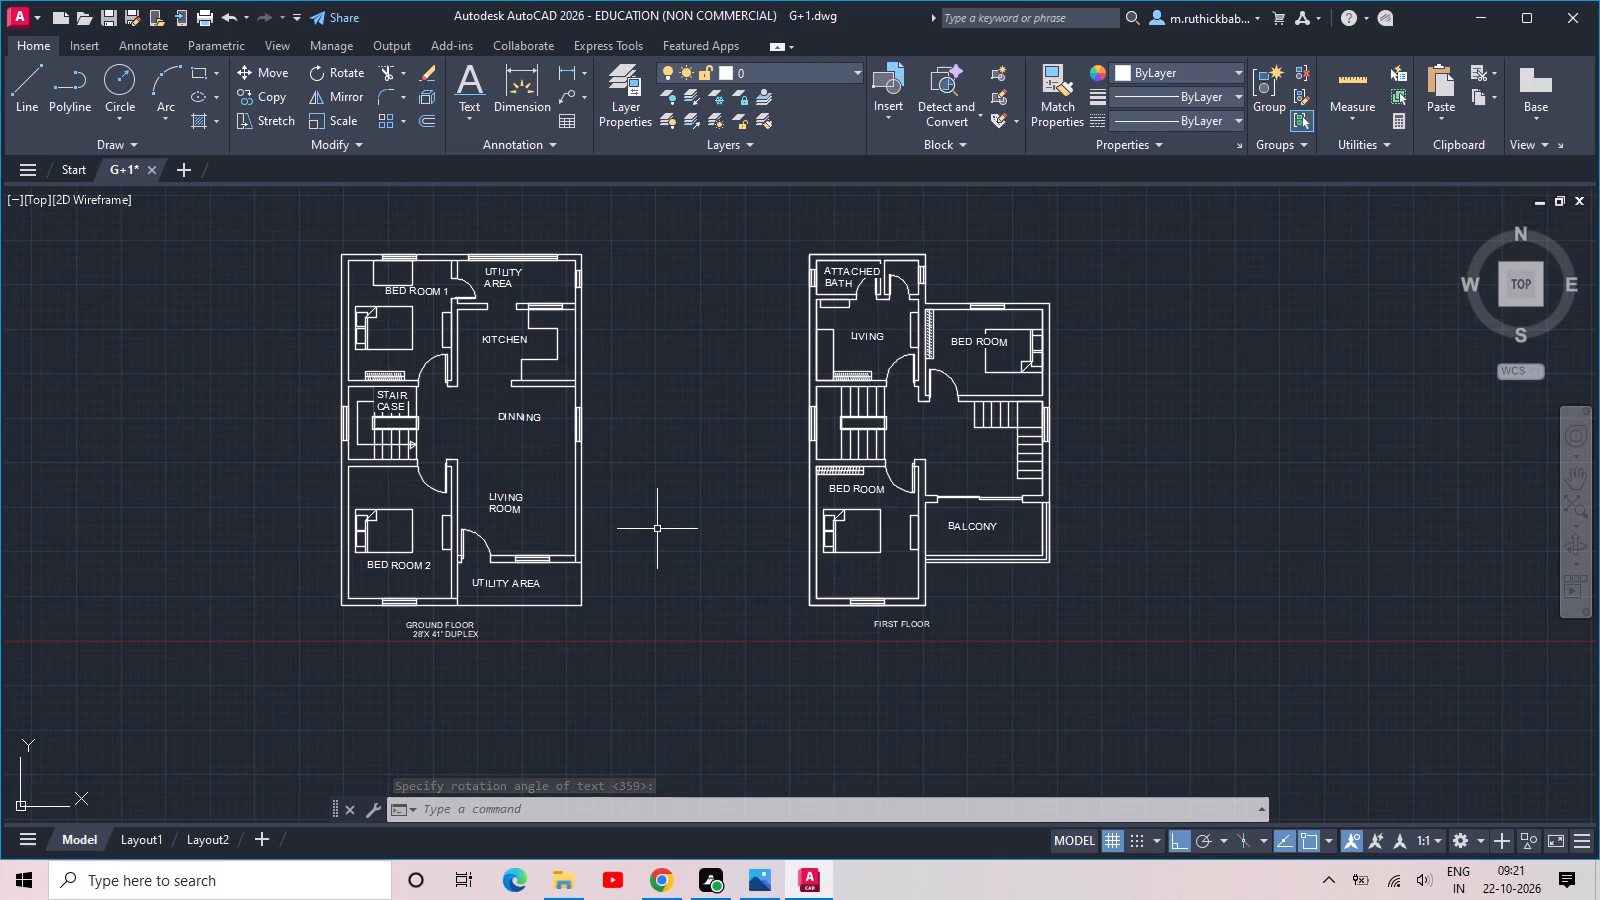
pyautogui.hotkey('ctrl', 's')
pyautogui.hotkey('ctrl', 's')
pyautogui.hotkey('ctrl', 's')
# Set up a plot with DWG To PDF.pc3 and a window plot area enclosing both titled floor plans, and preview it.
pyautogui.hotkey('ctrl', 'p')
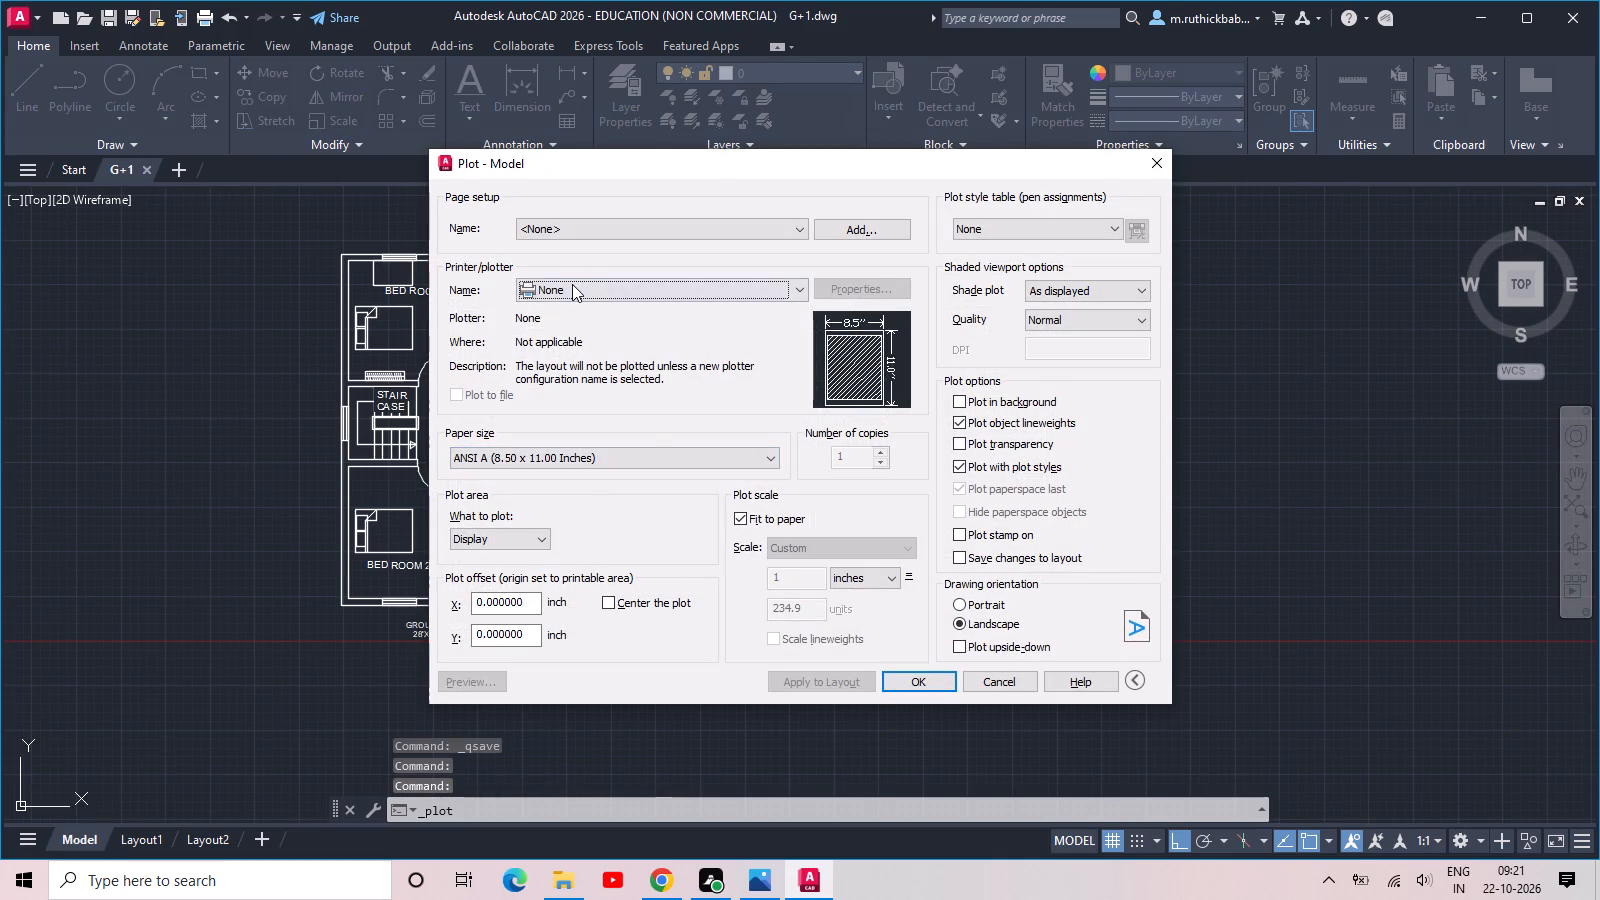
pyautogui.click(572, 285)
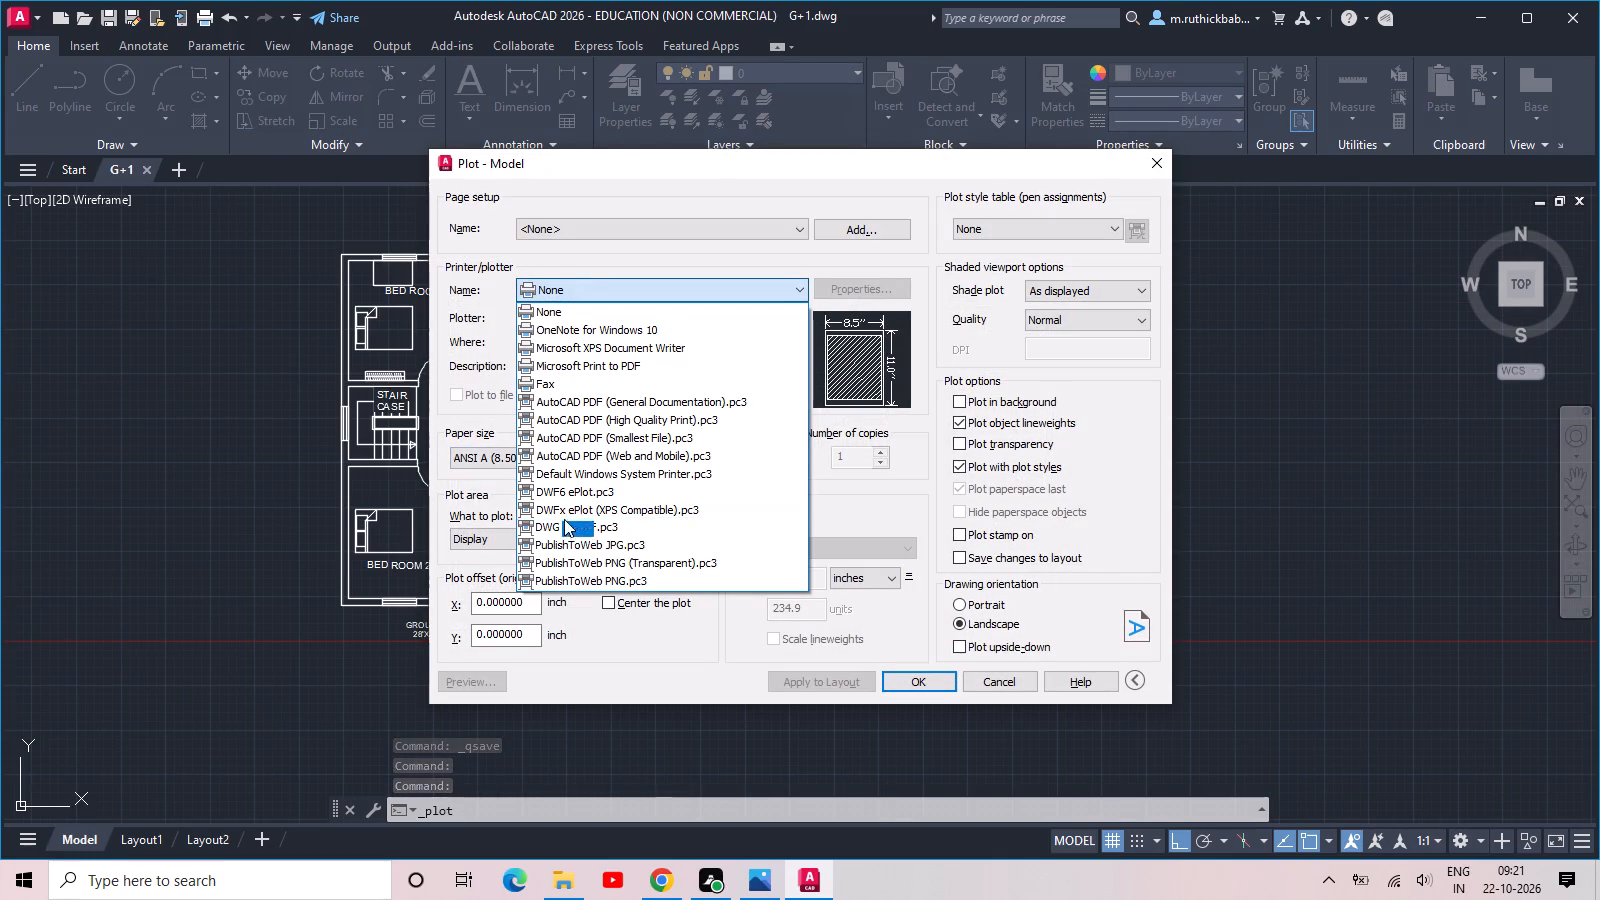
pyautogui.click(564, 520)
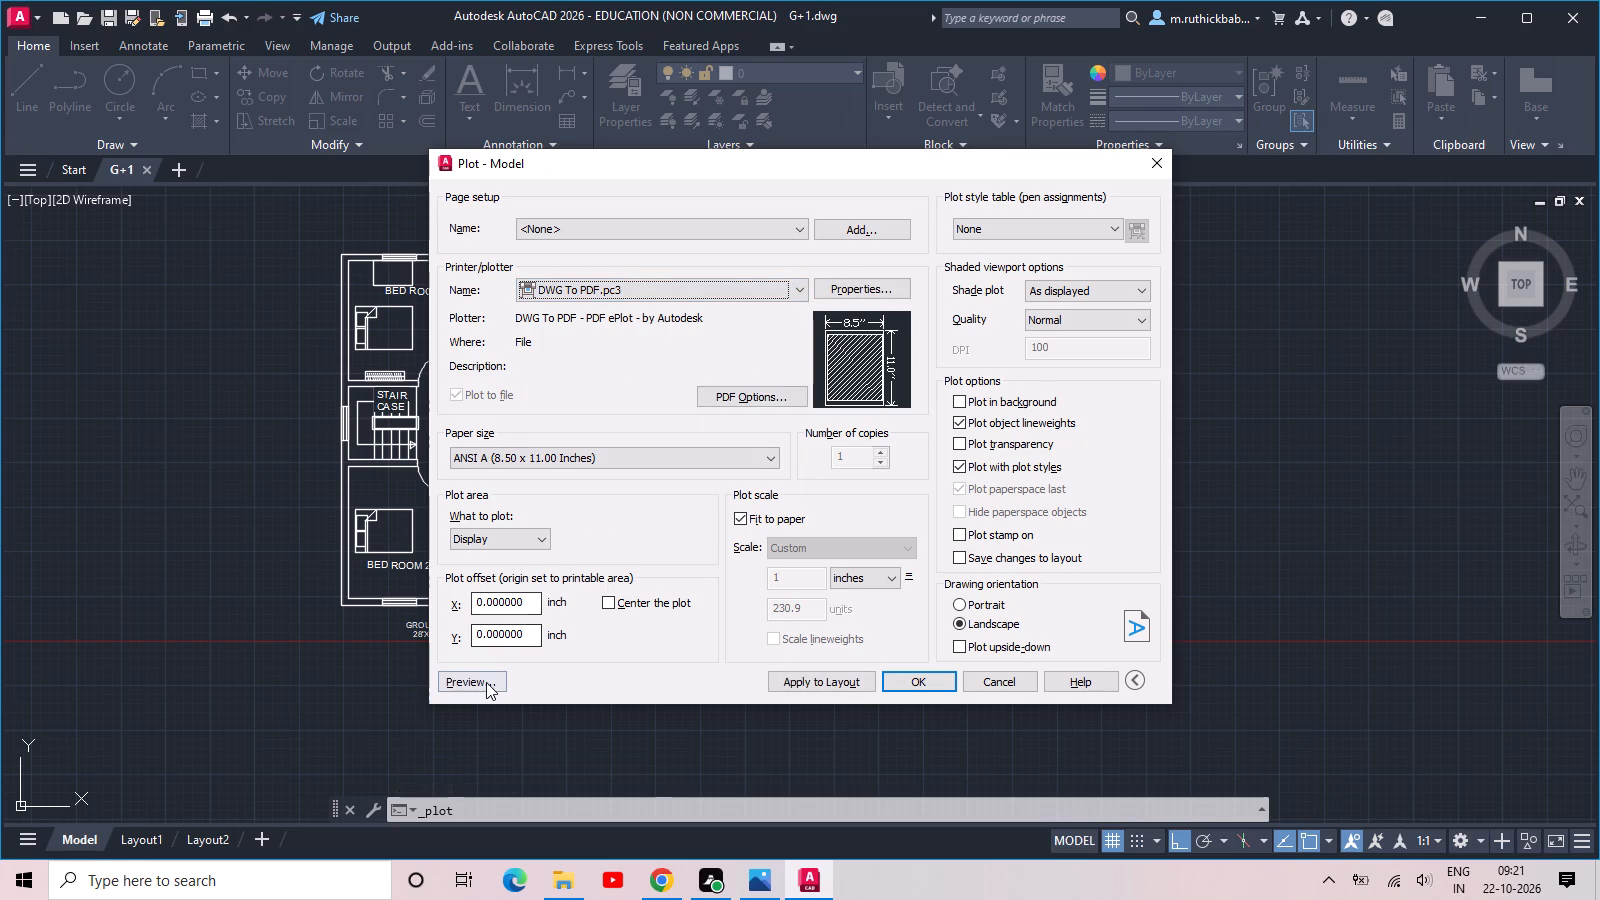
pyautogui.click(510, 536)
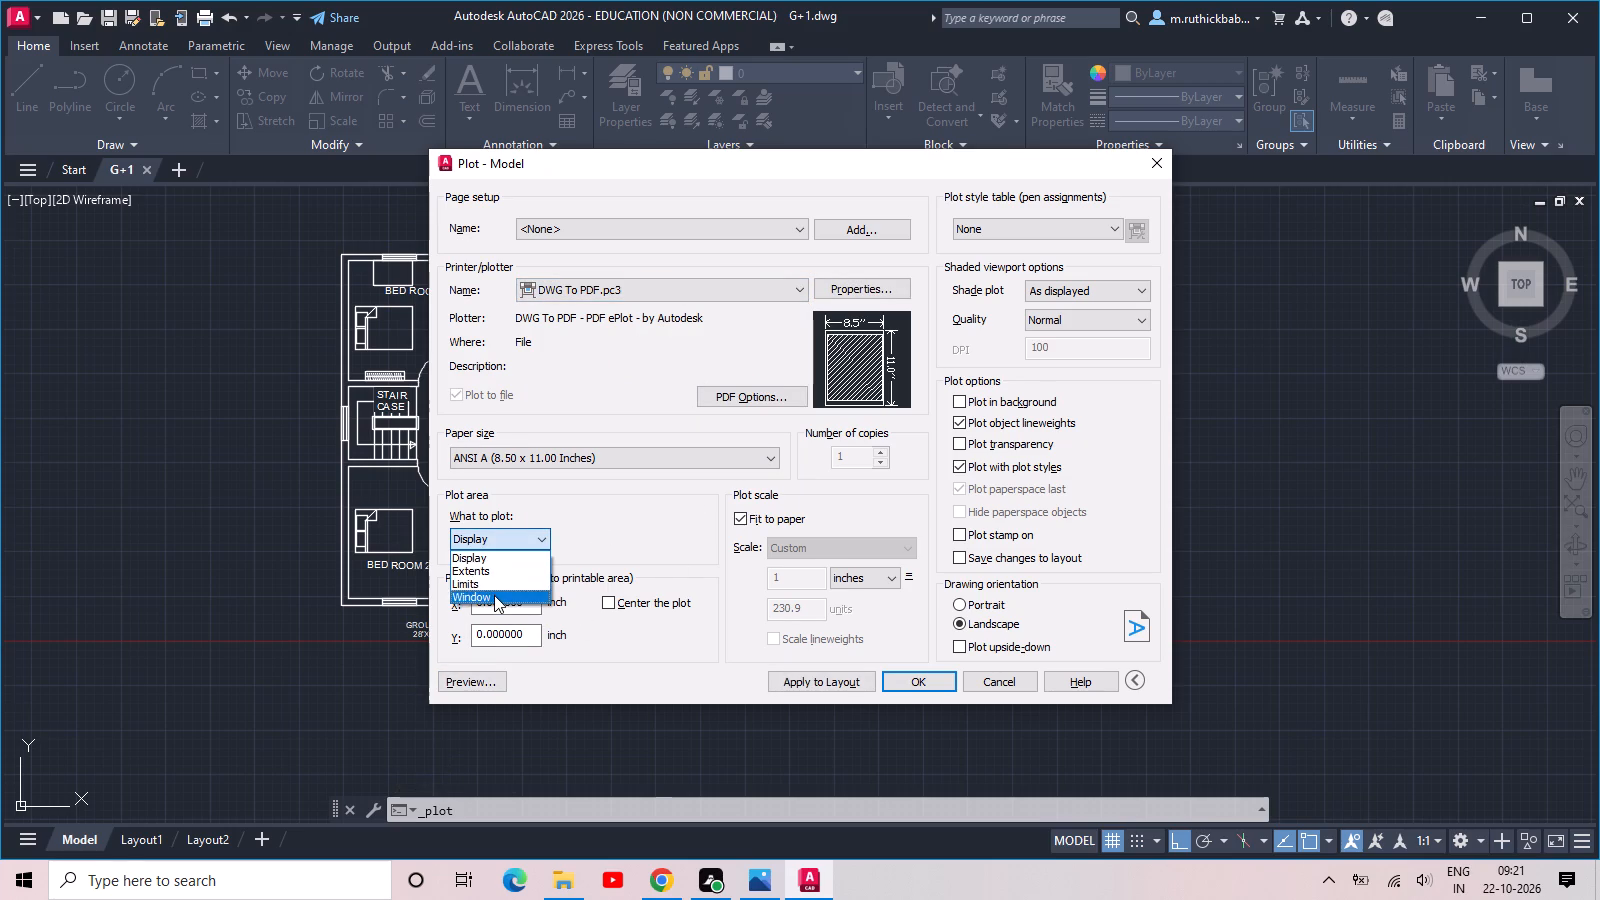
pyautogui.click(494, 595)
pyautogui.click(314, 231)
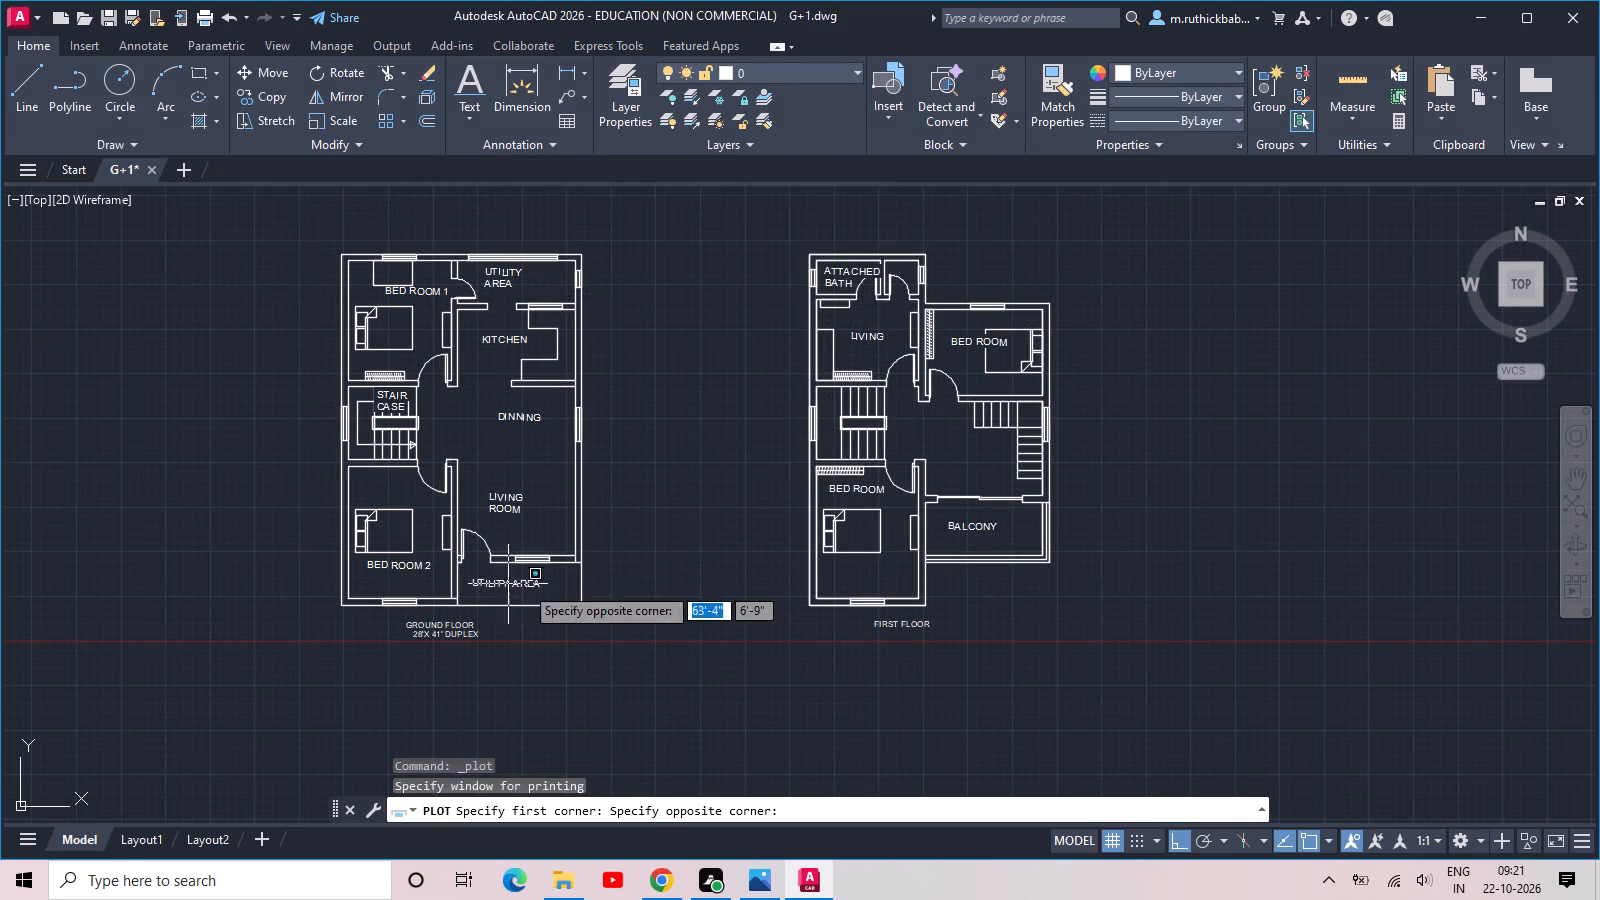
pyautogui.click(1073, 668)
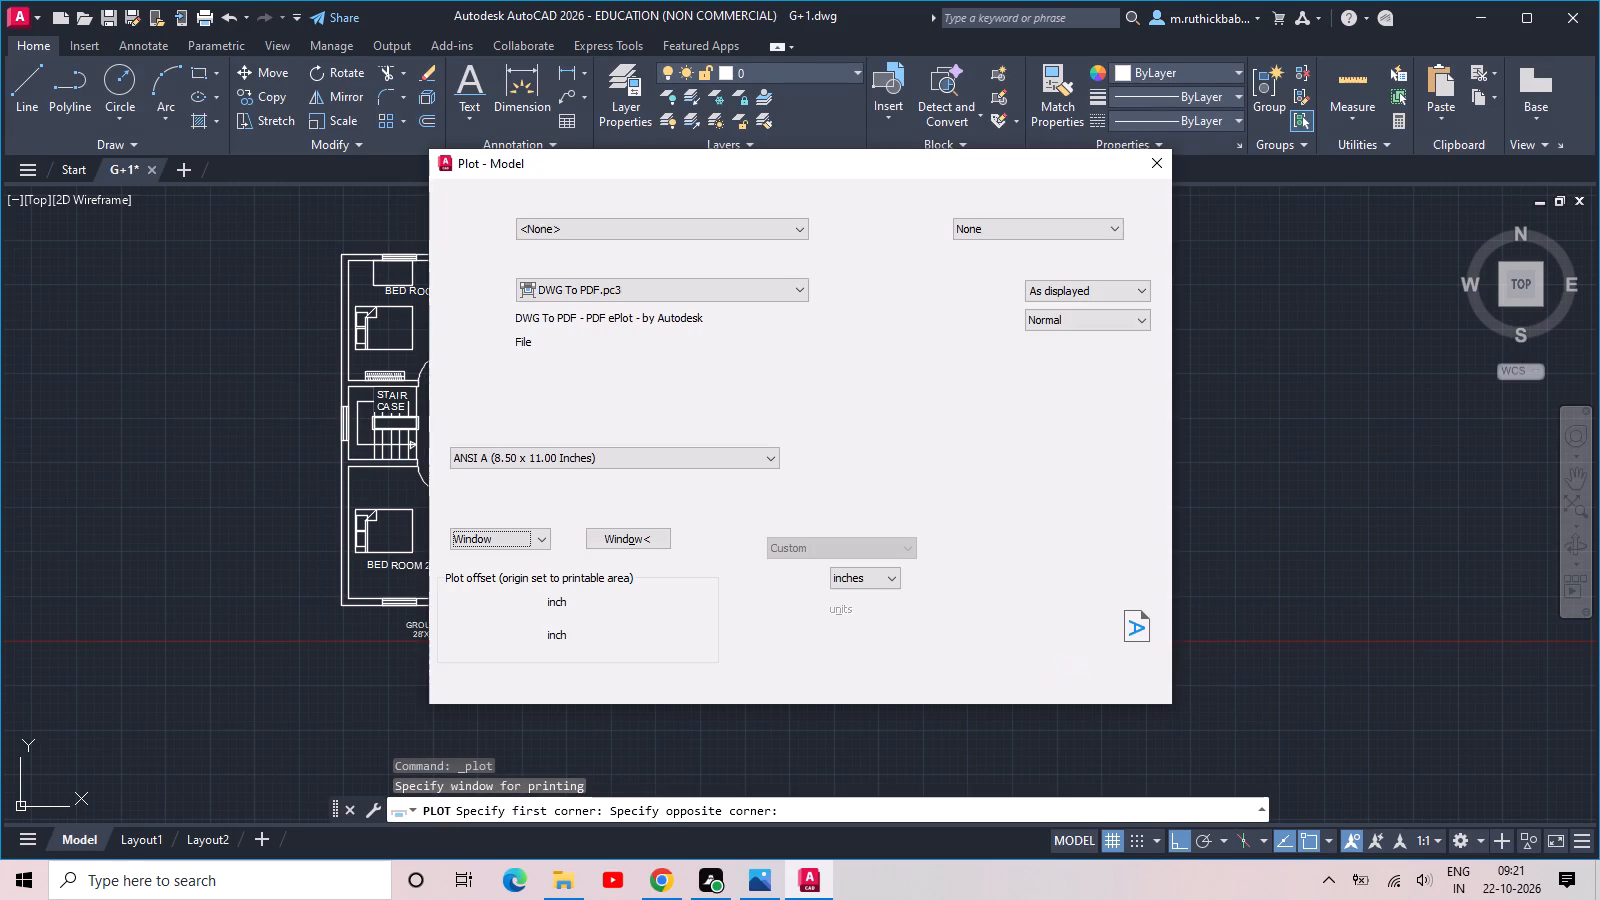
pyautogui.click(472, 681)
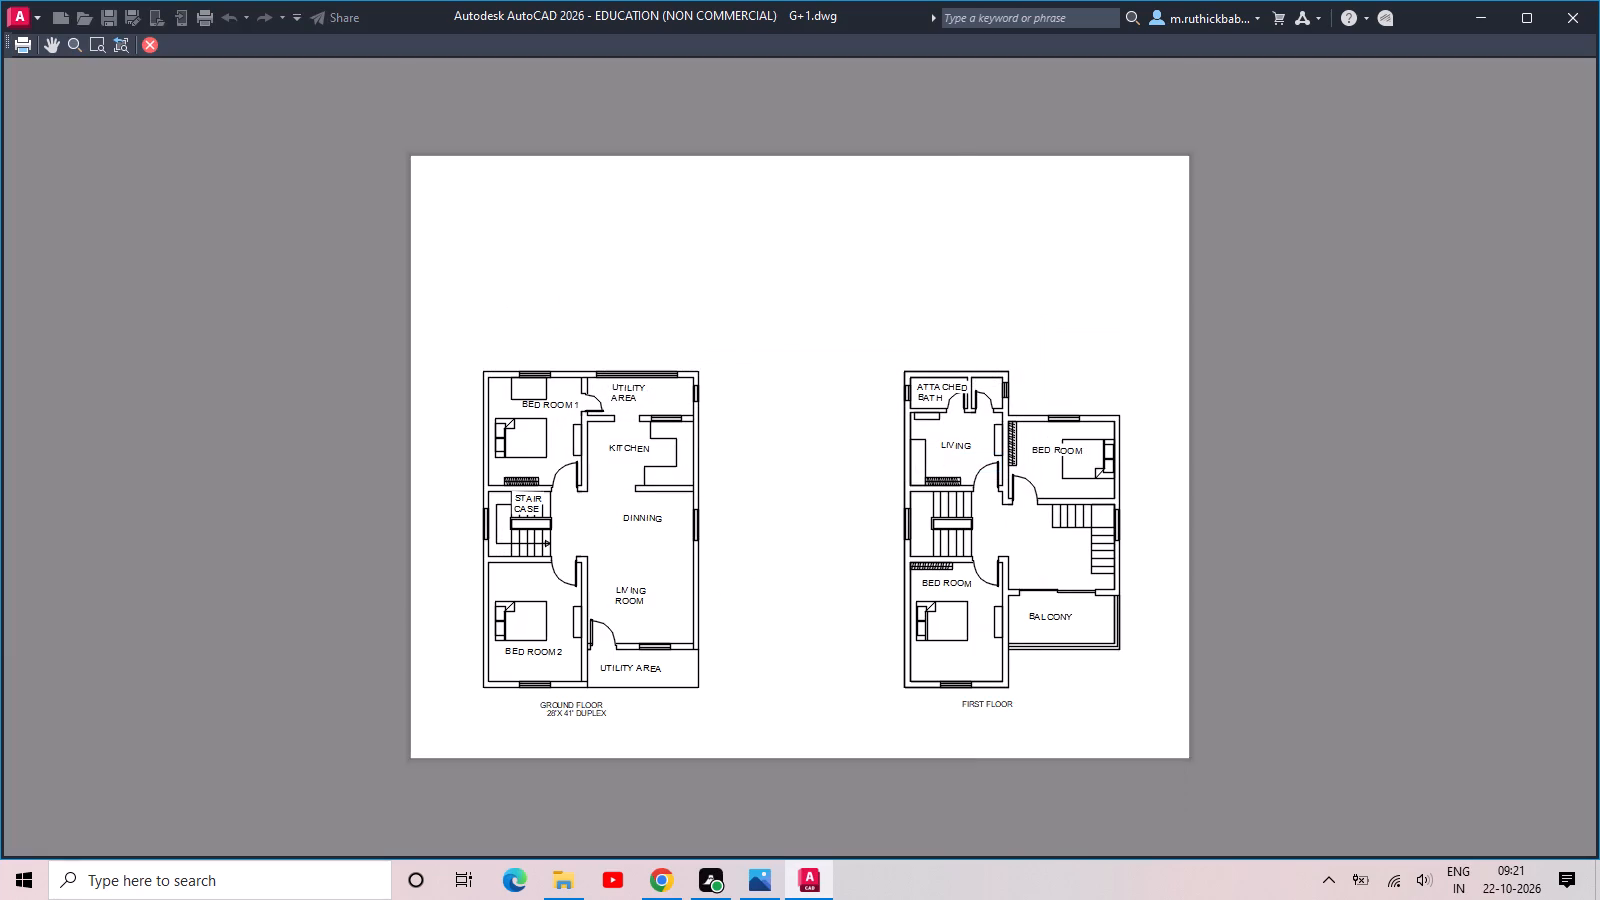
pyautogui.click(148, 45)
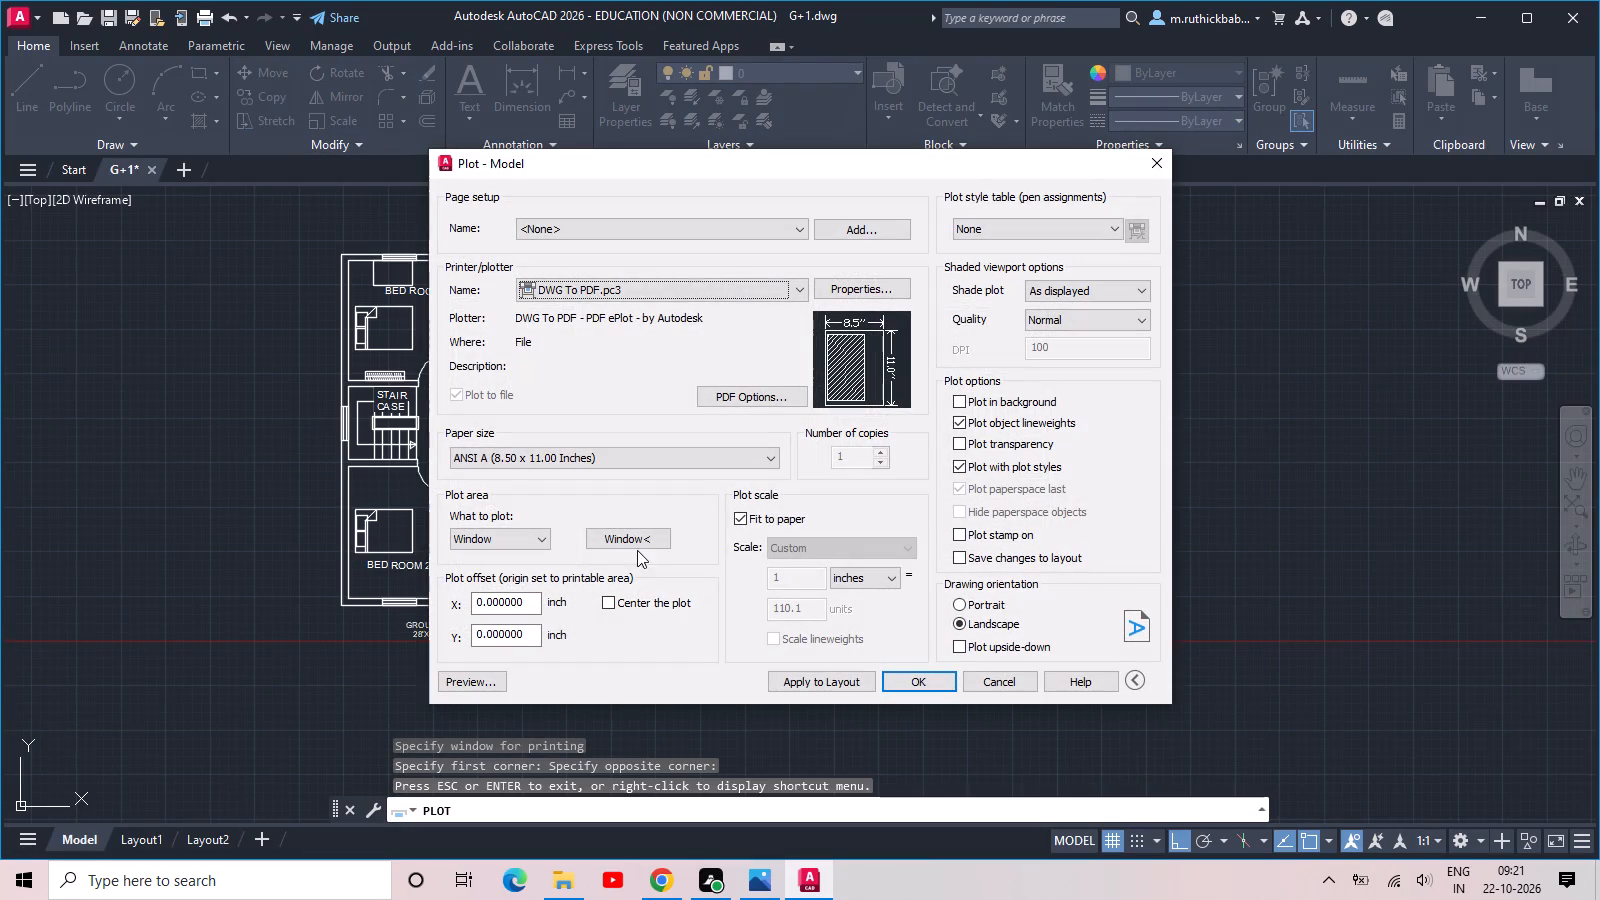
# Set the plot's paper size to ISO A4 (210.00 x 297.00 MM) and preview the sheet.
pyautogui.click(679, 461)
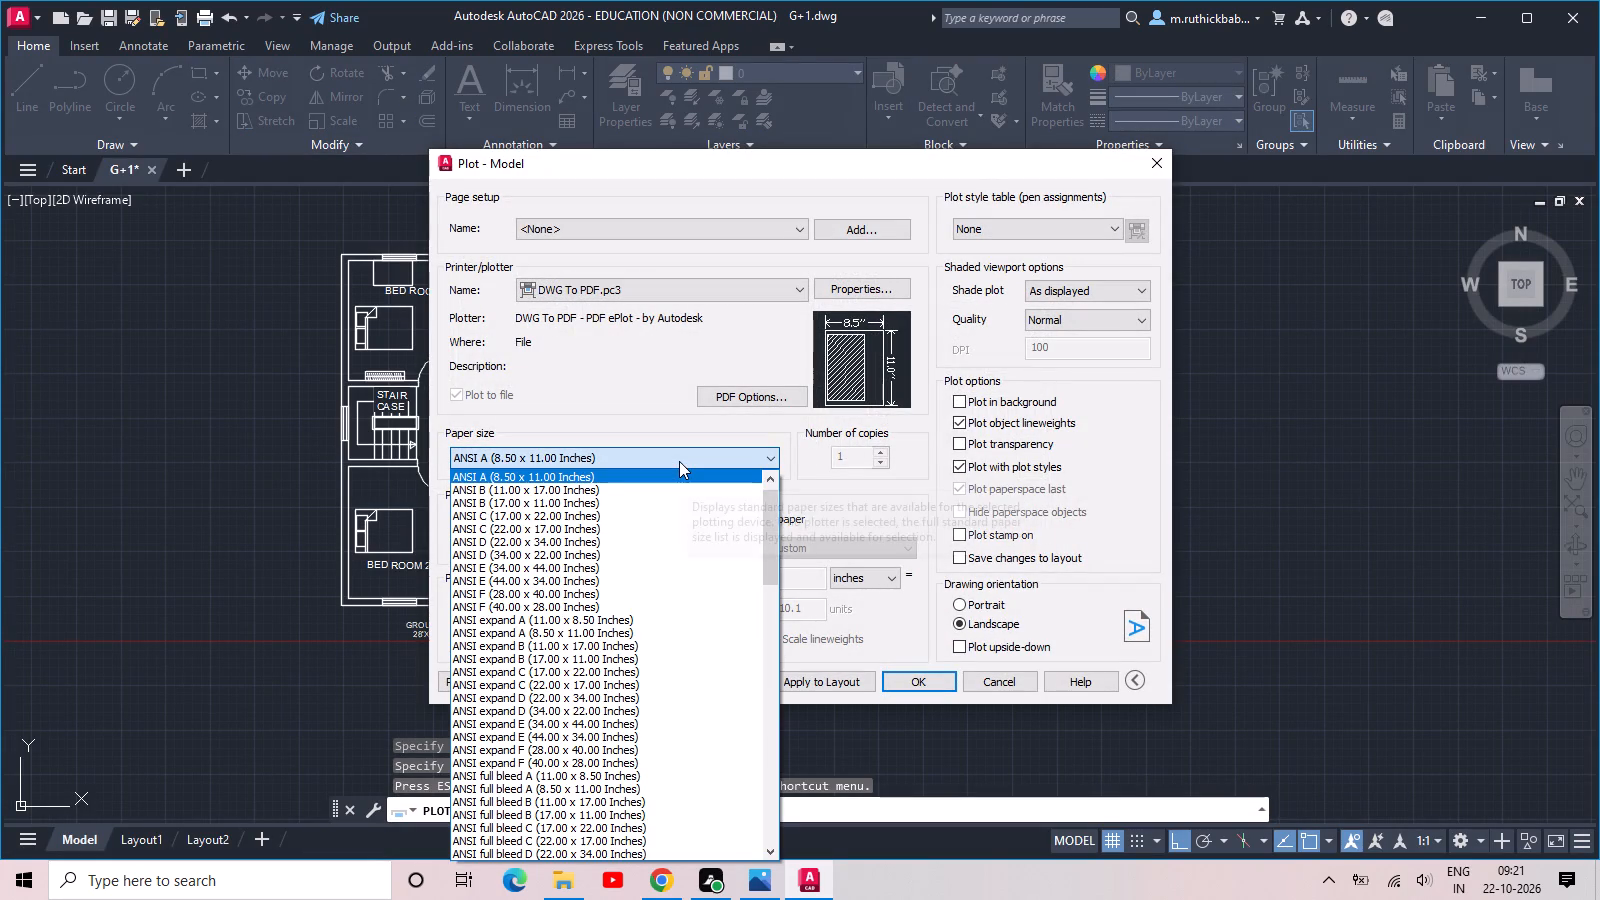
pyautogui.scroll(-13, 679, 461)
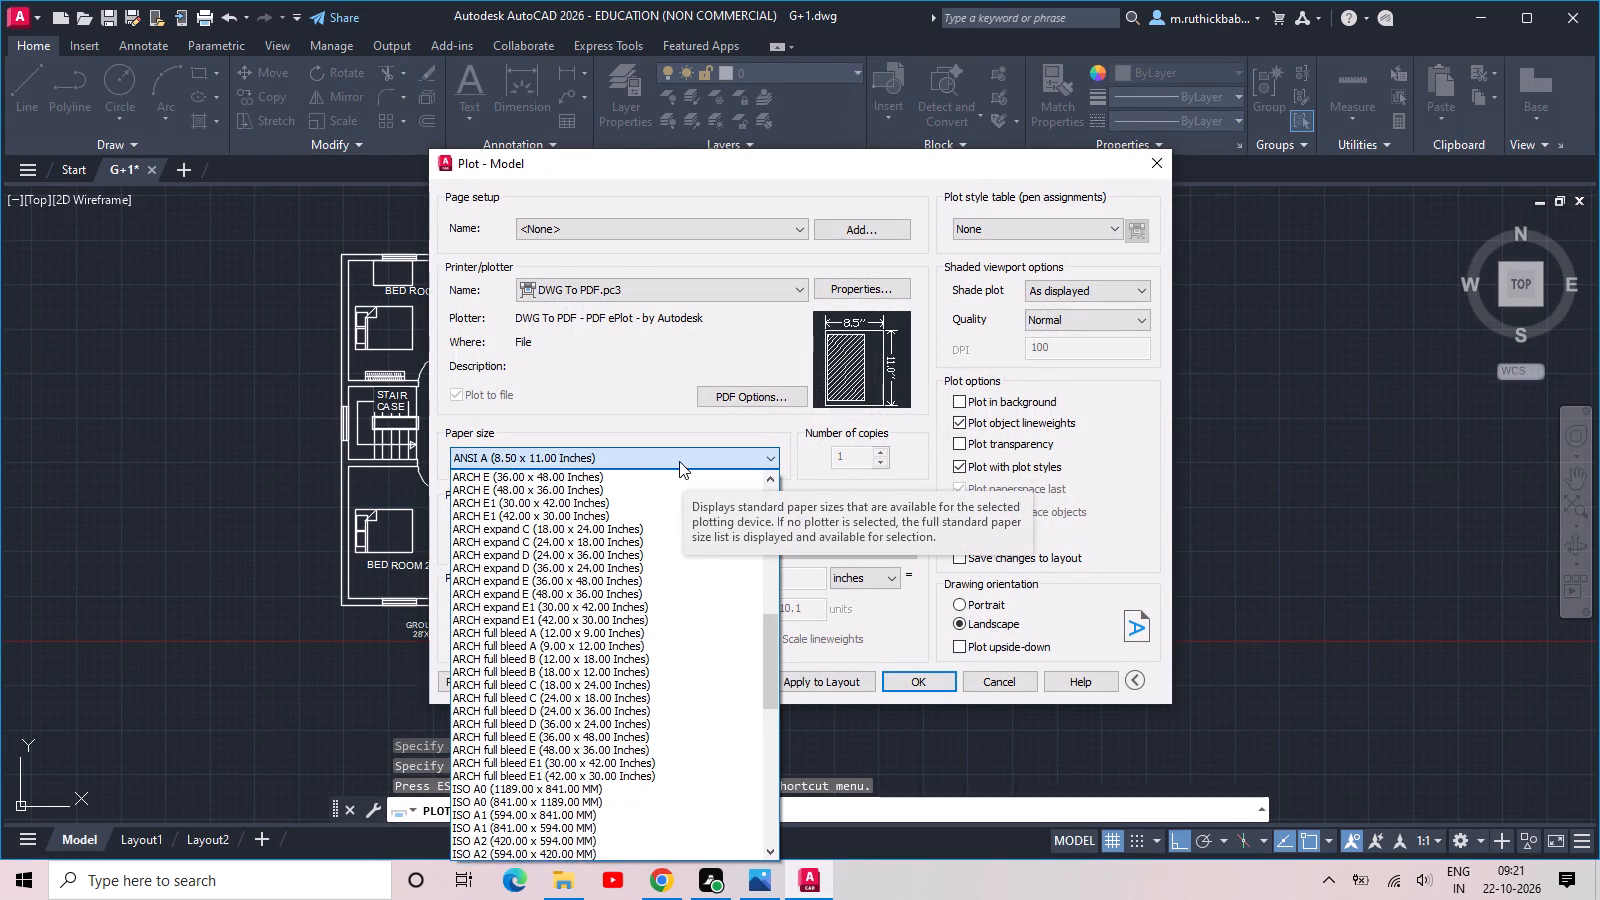
pyautogui.scroll(-5, 679, 461)
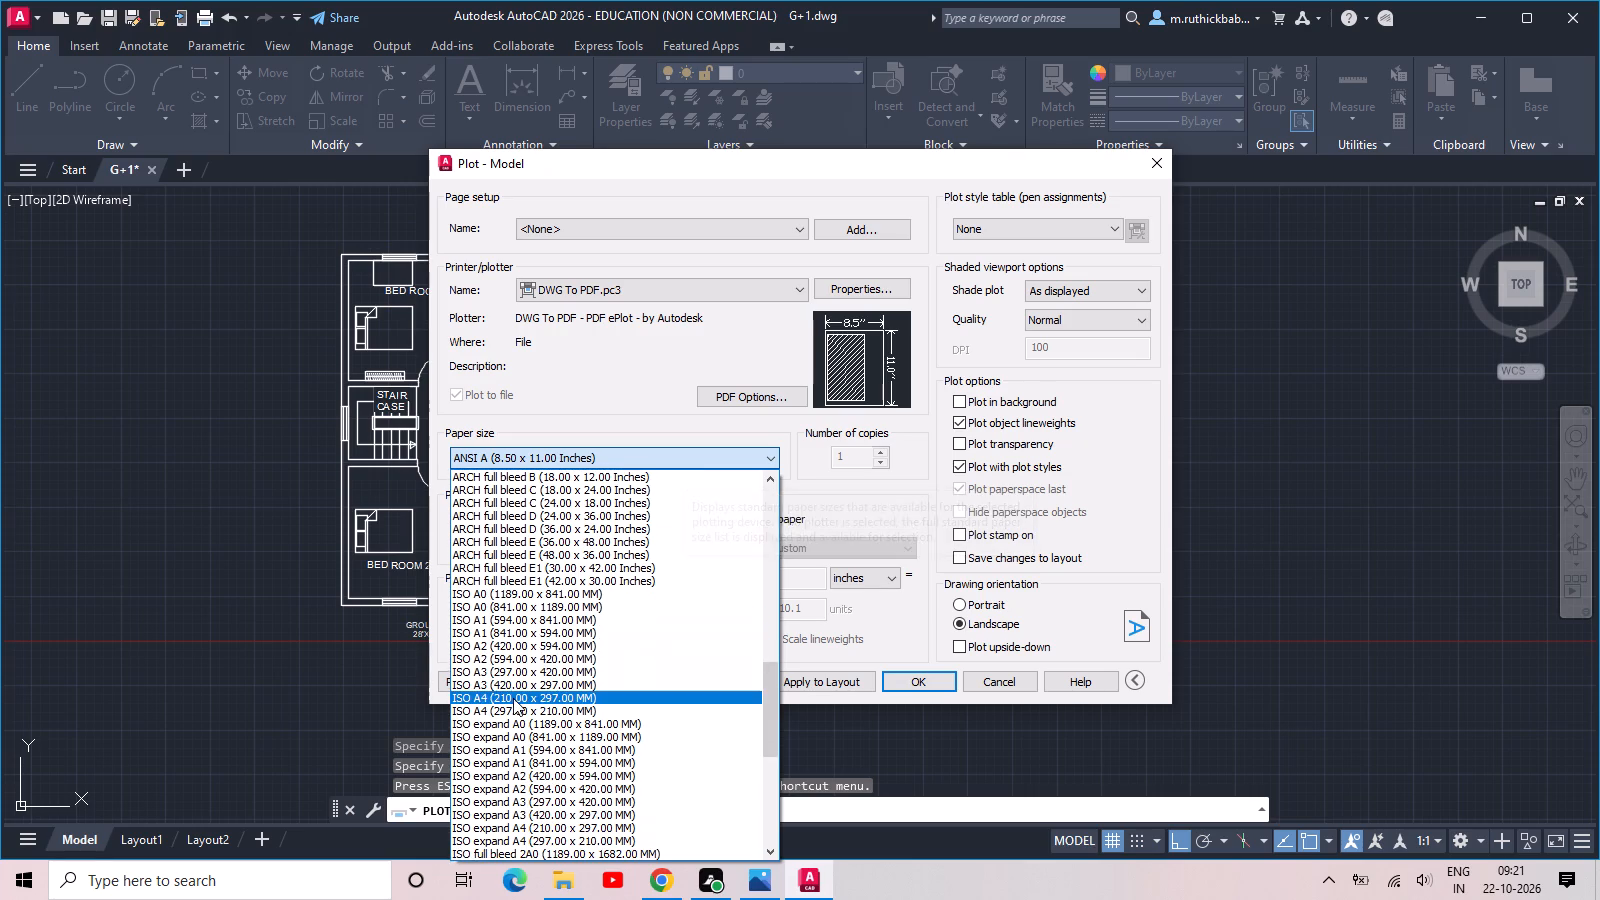
pyautogui.click(521, 698)
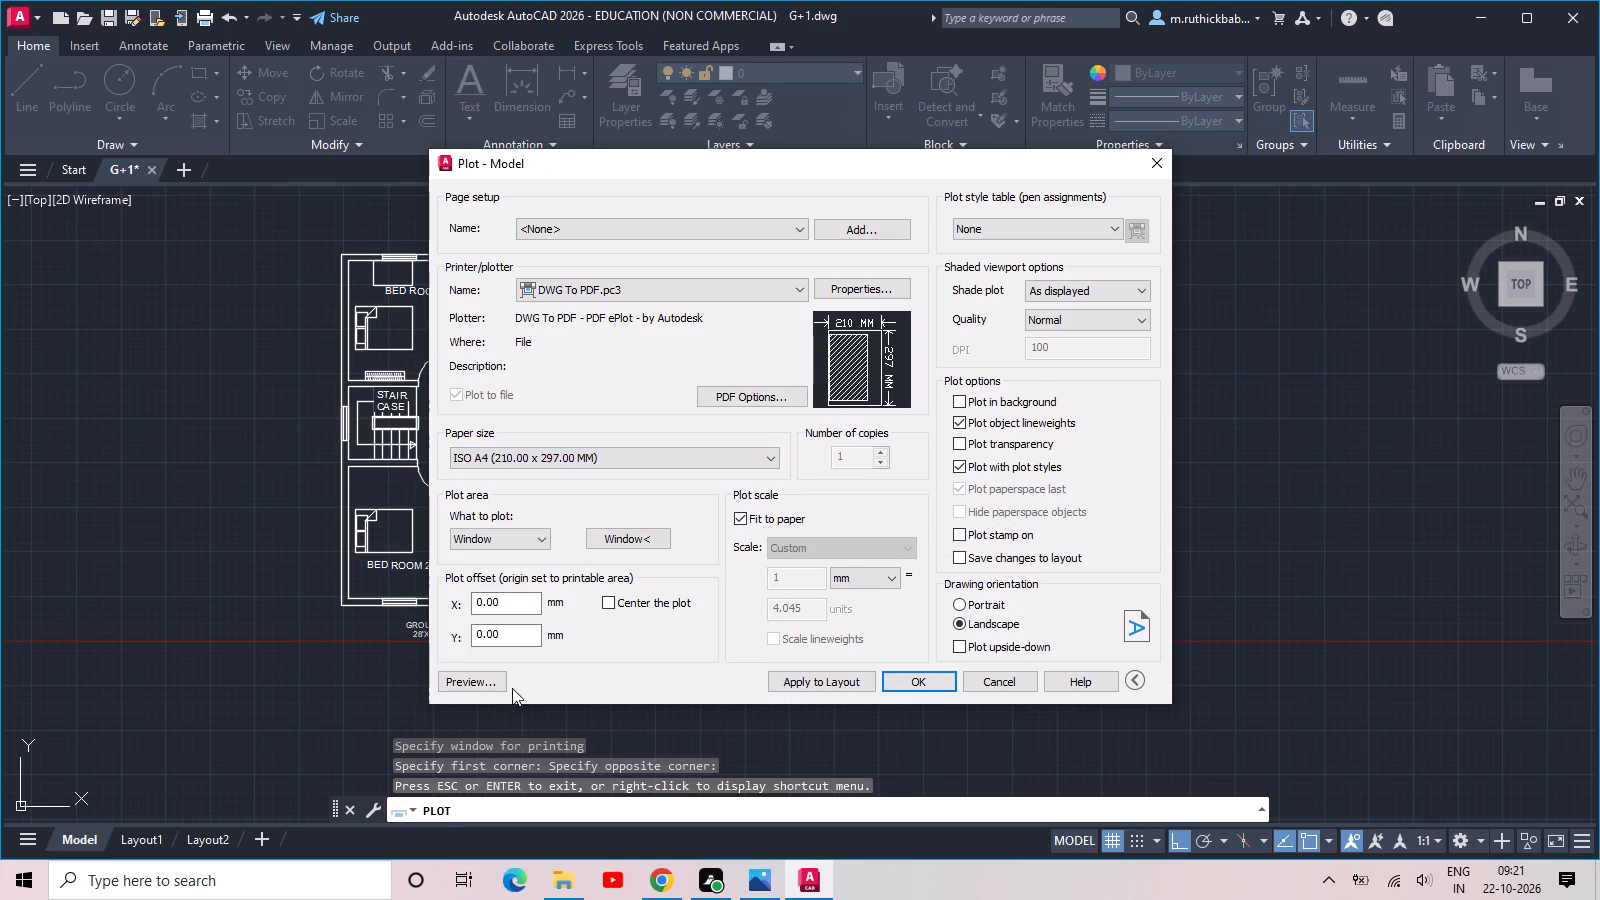
pyautogui.click(487, 687)
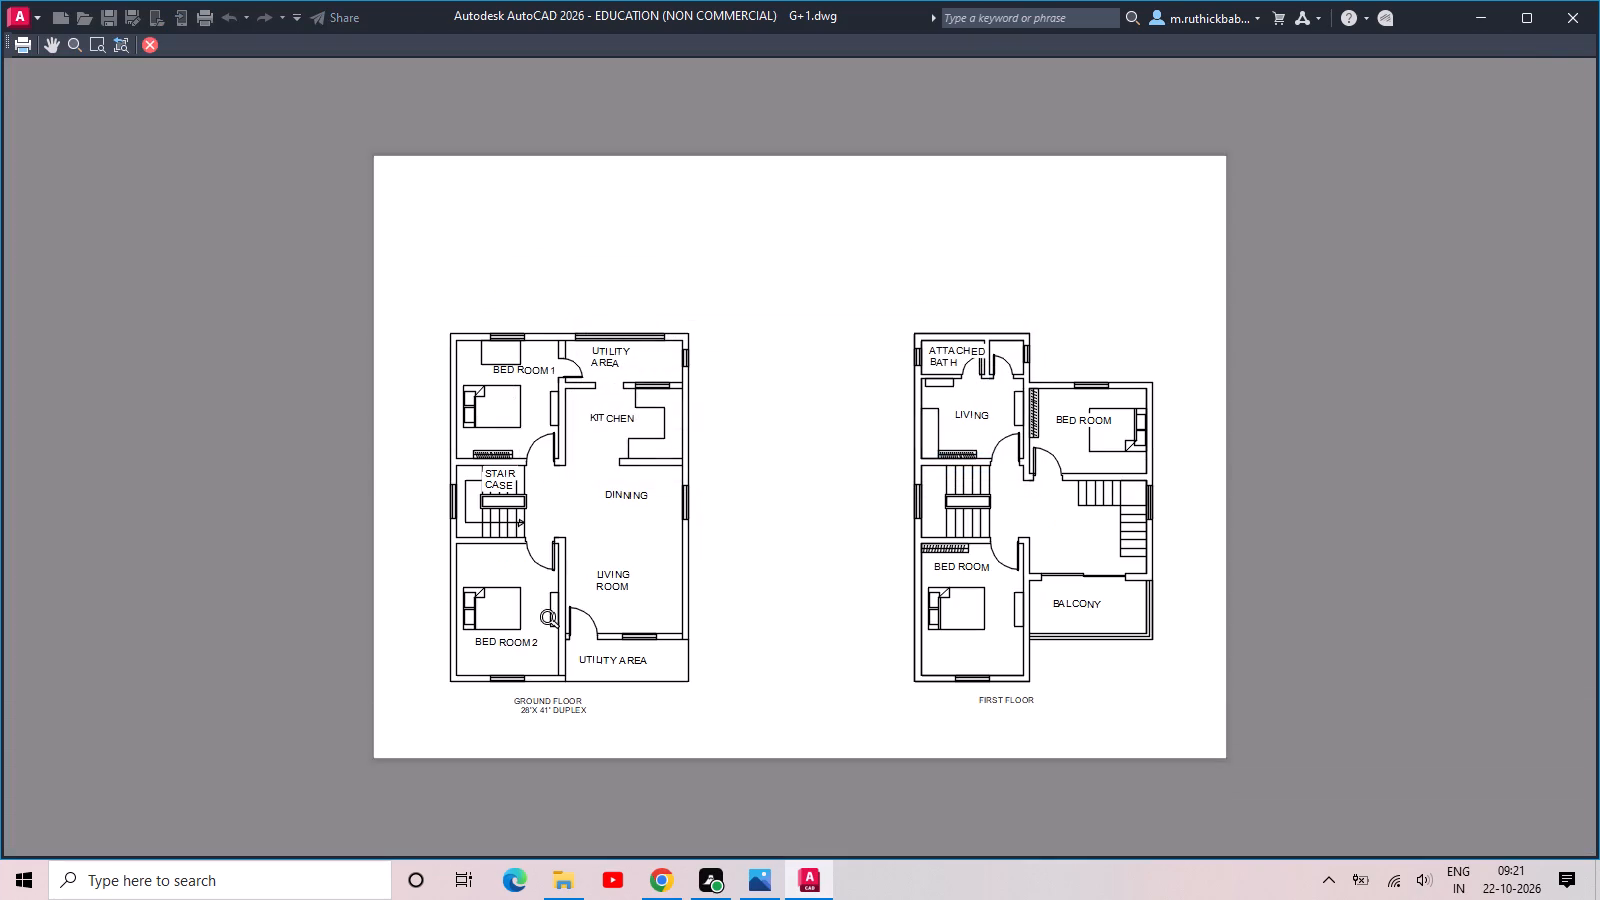
pyautogui.click(153, 46)
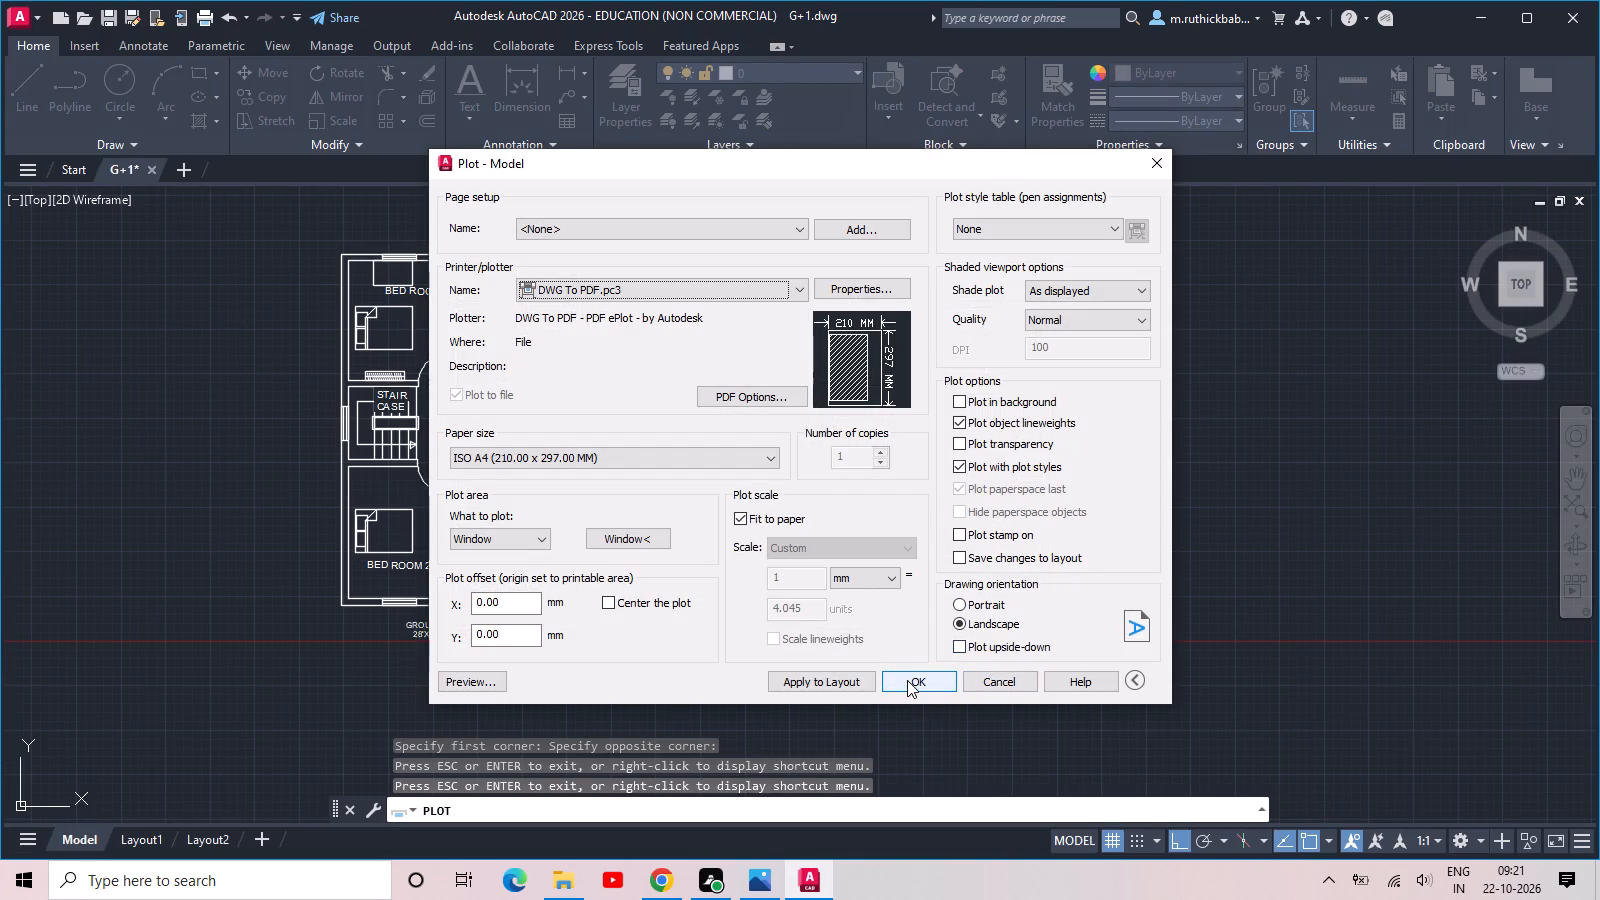
# Plot the drawing to PDF, saving it as G+1-Model.pdf in the Documents folder.
pyautogui.click(907, 680)
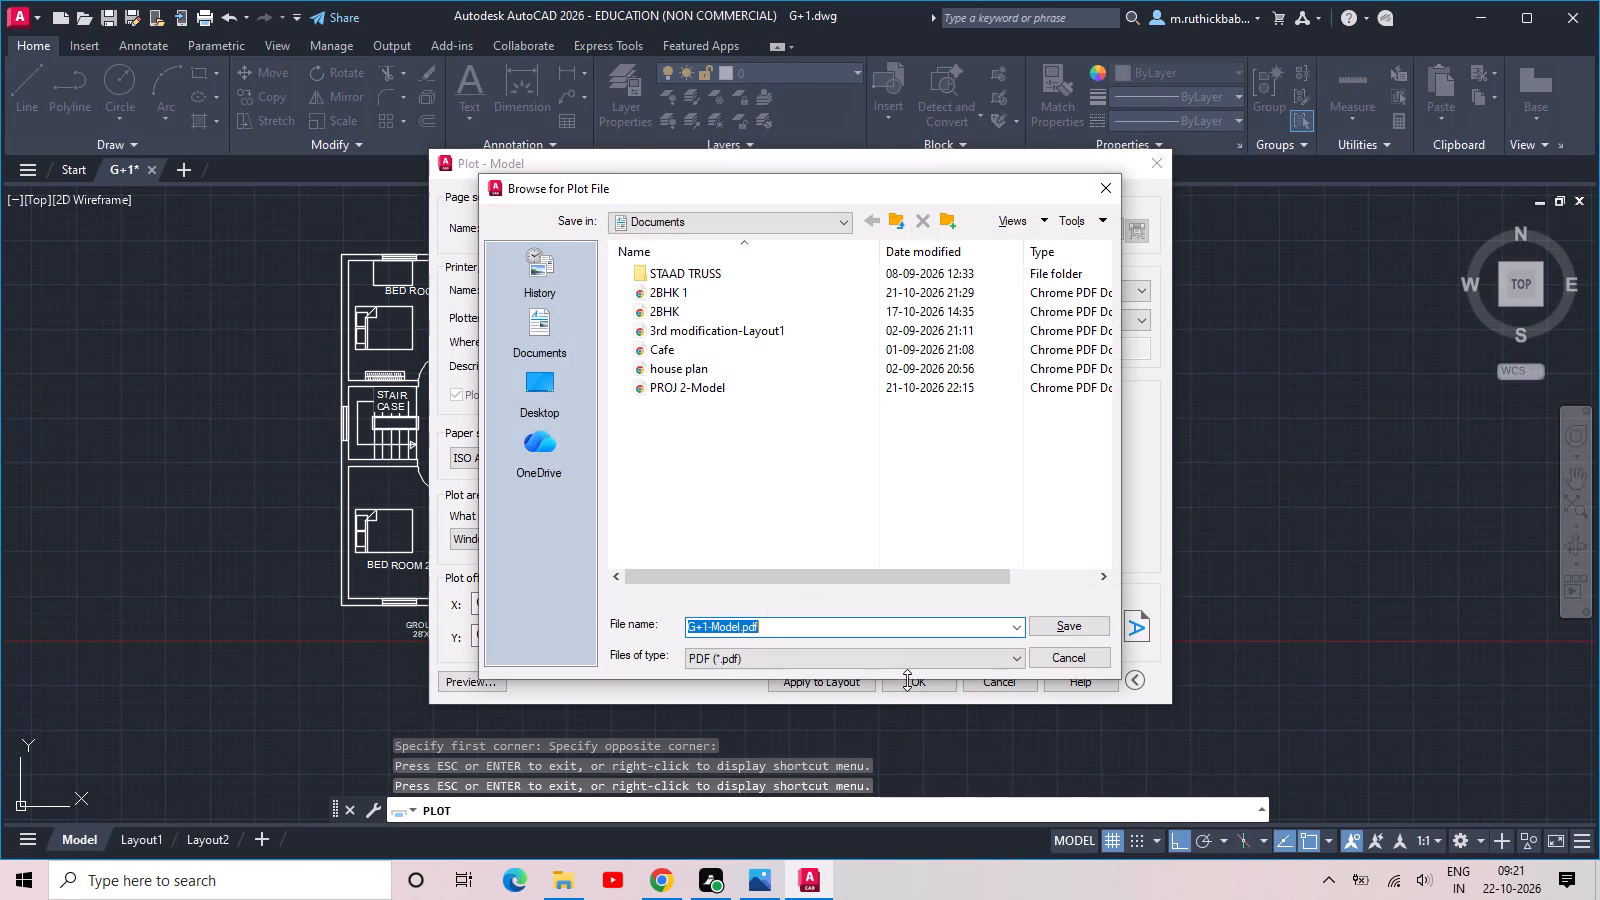
pyautogui.click(1051, 626)
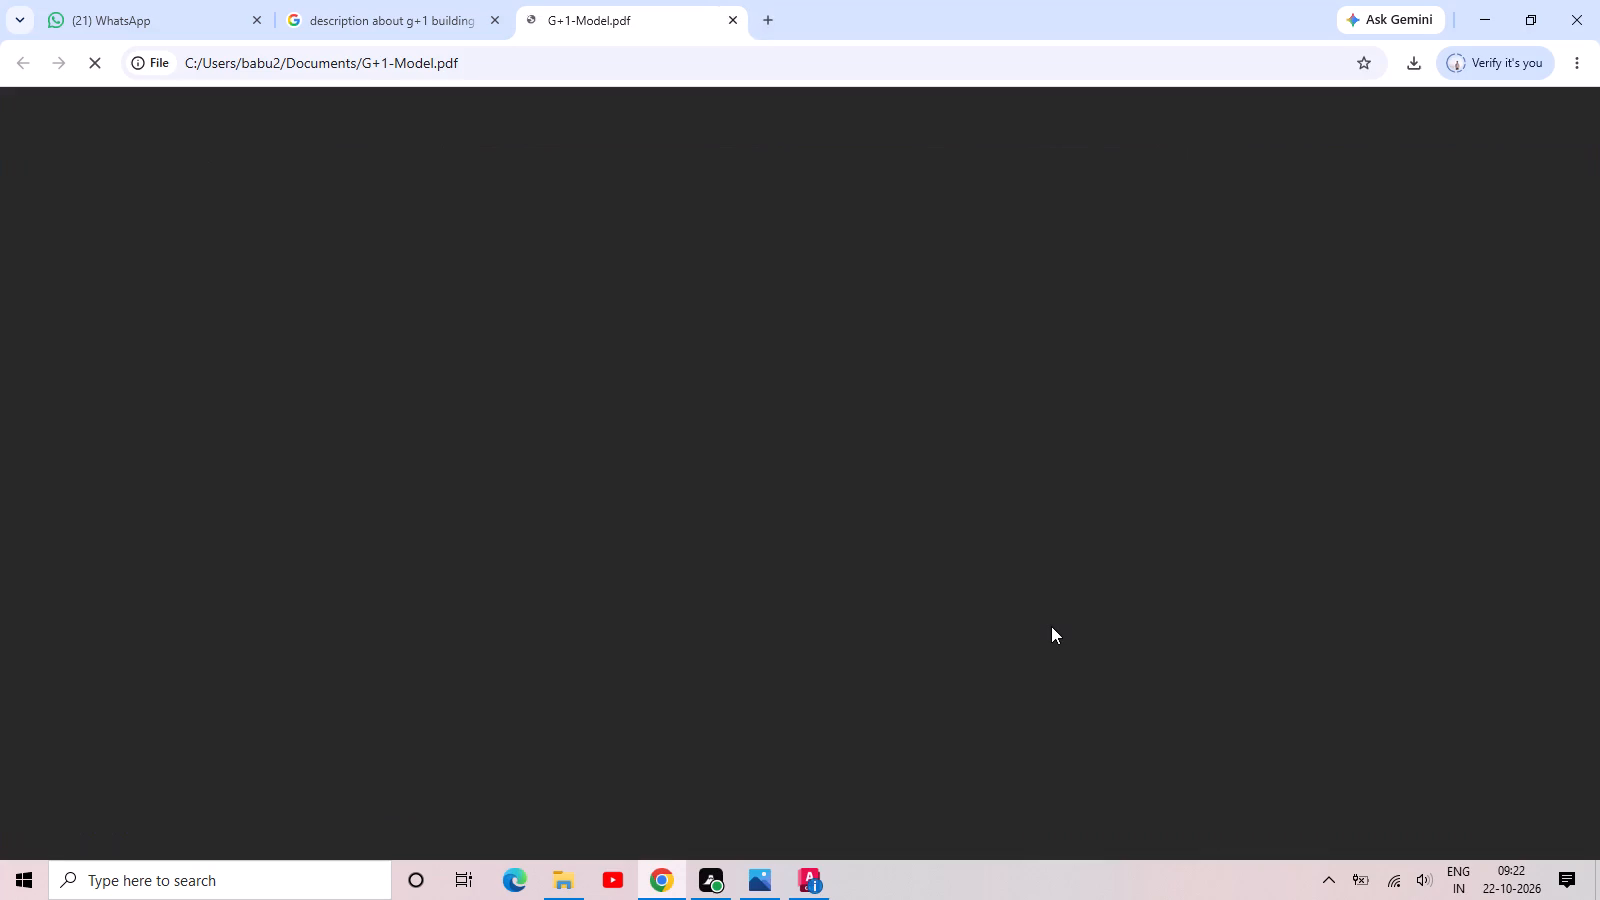
# Review the plotted floor plans in the Chrome PDF view, close it, return to AutoCAD and dismiss the plot notification.
pyautogui.scroll(-7, 1030, 605)
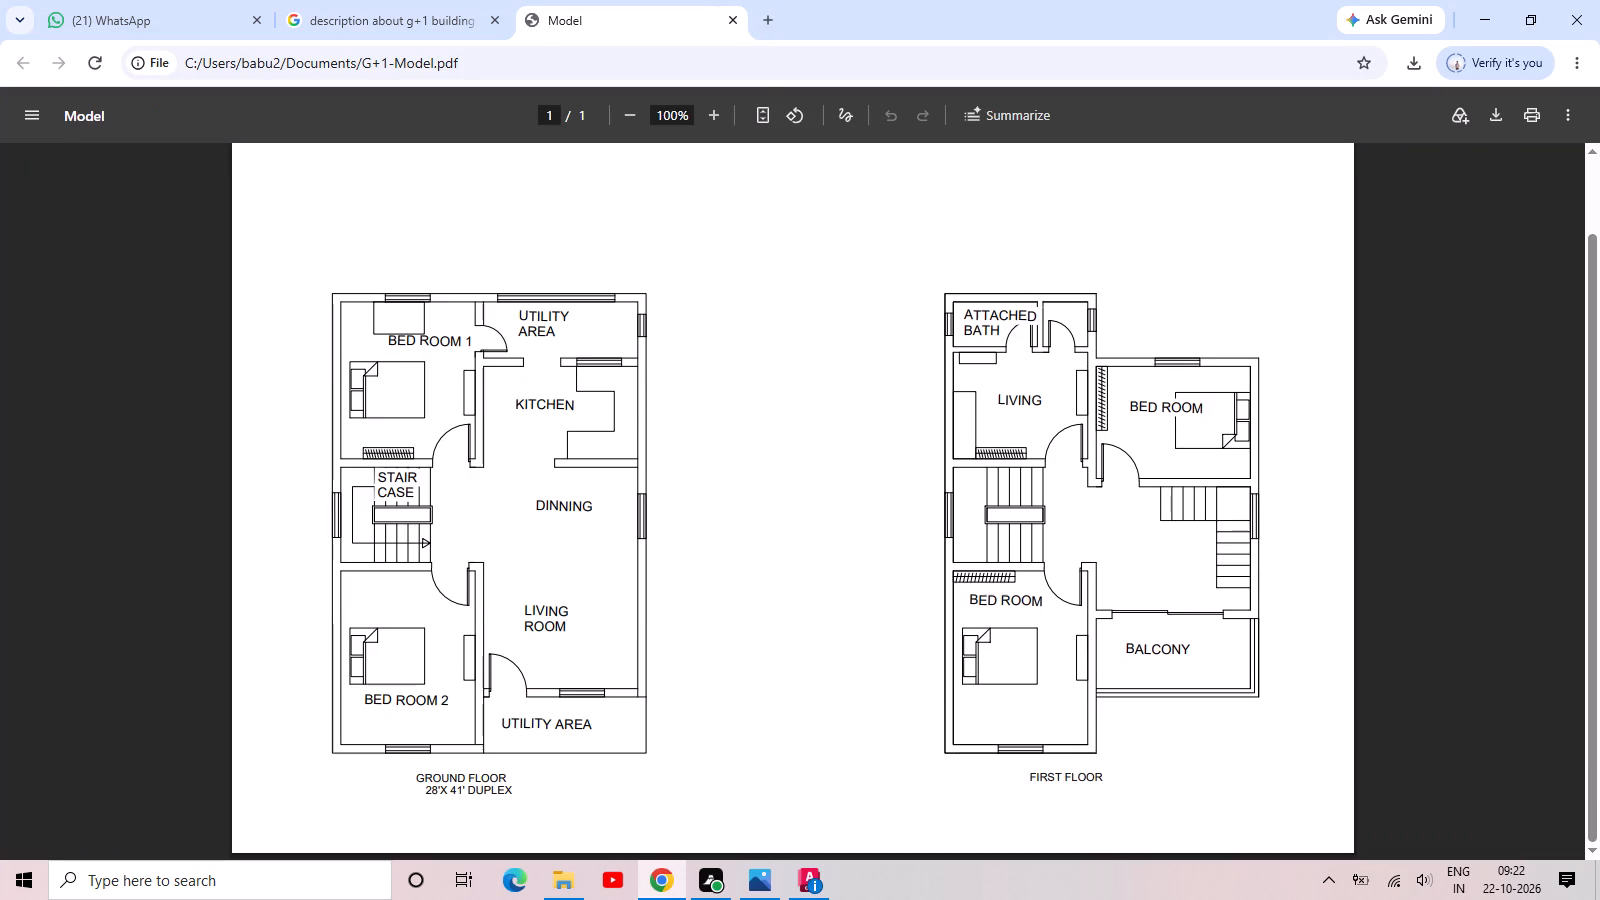
pyautogui.scroll(3, 1029, 601)
pyautogui.scroll(-3, 1029, 601)
pyautogui.click(734, 21)
pyautogui.click(808, 891)
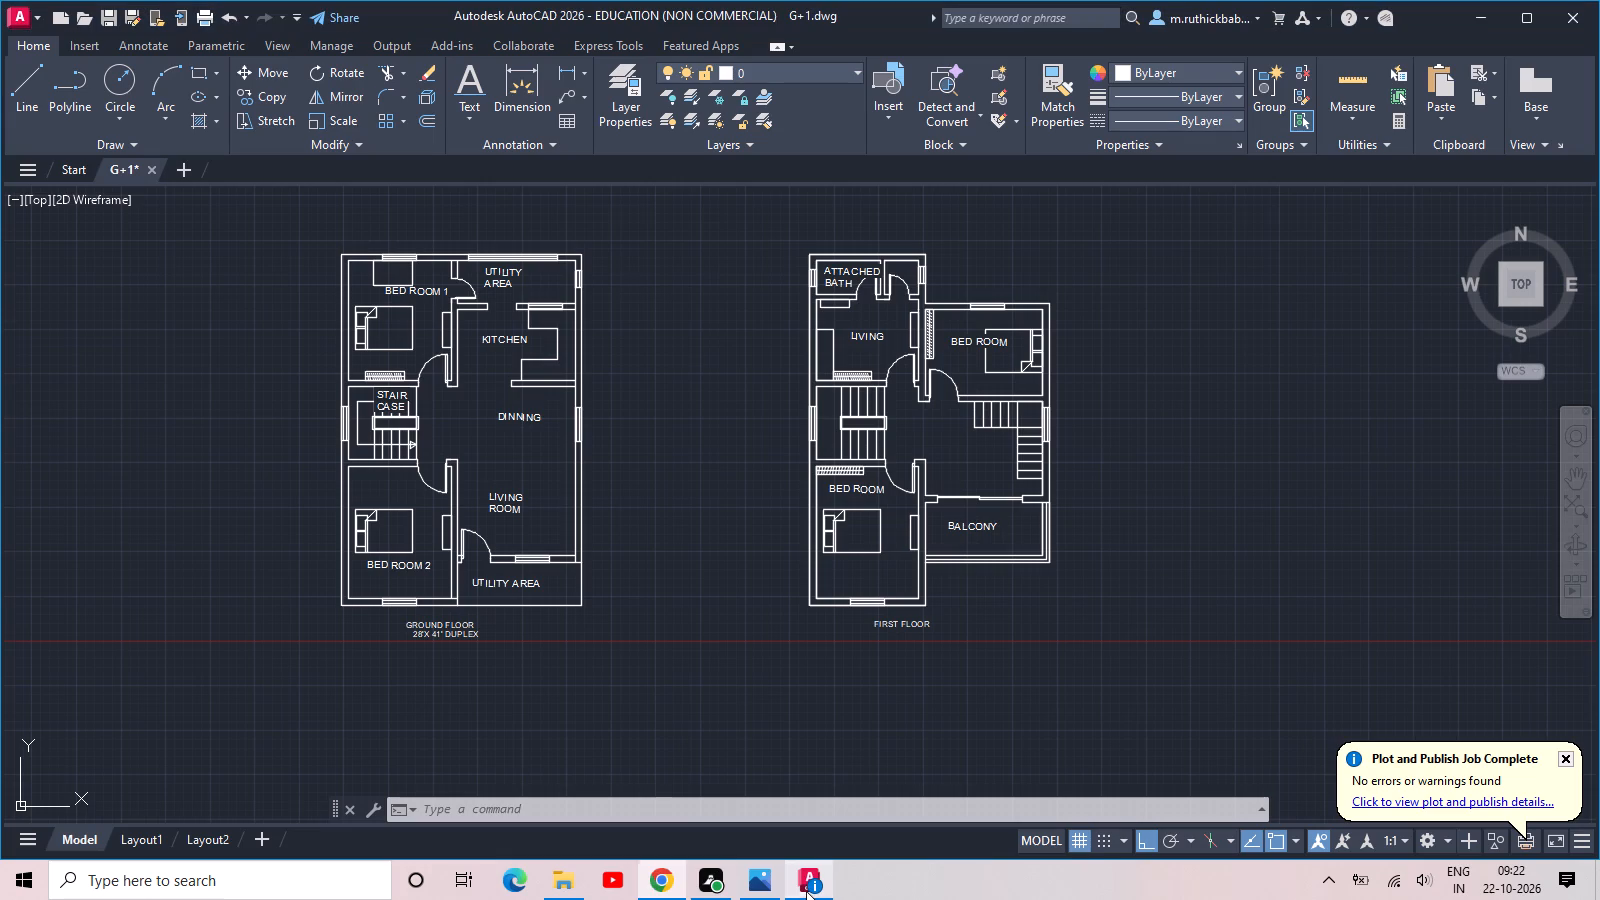
pyautogui.click(1563, 751)
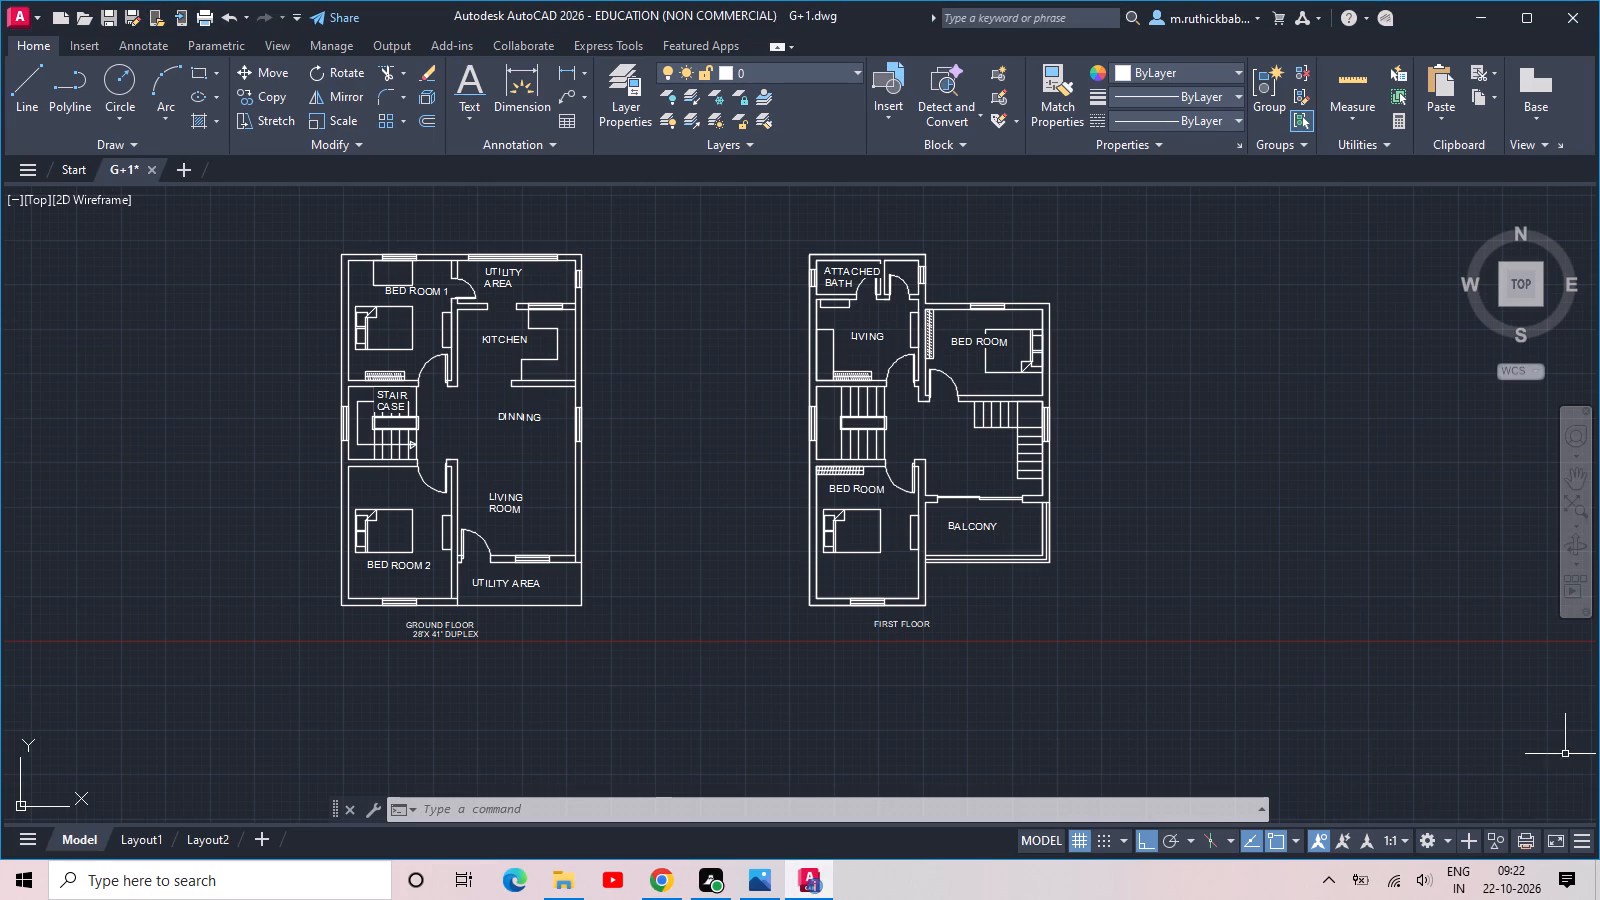